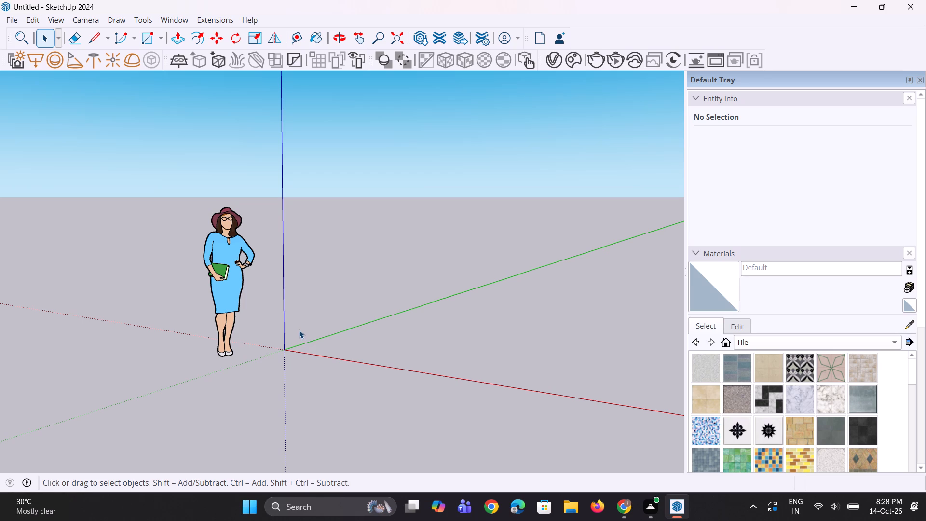
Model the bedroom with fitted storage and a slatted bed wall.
Draw a 15' by 17' rectangle flat on the ground beside the scale figure.
scroll(293, 304, "down", 2)
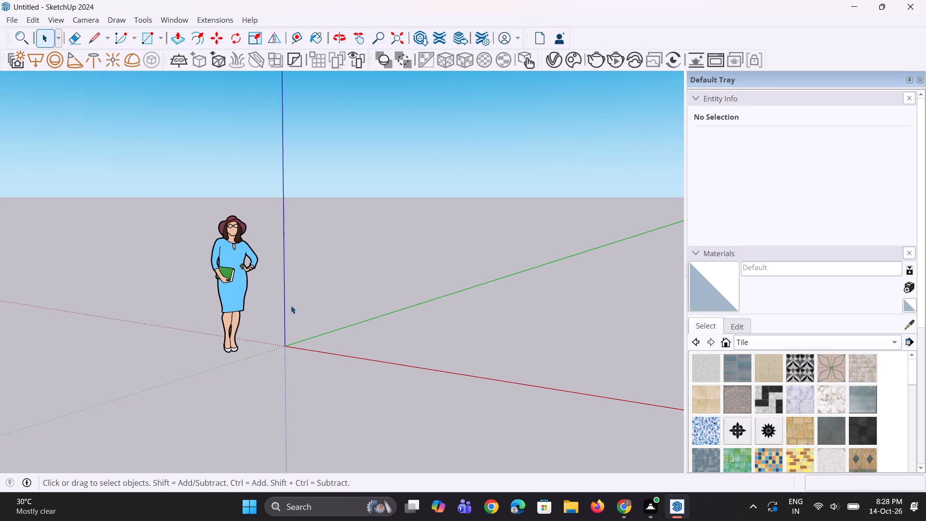
scroll(291, 305, "down", 1)
middle_click_drag(290, 308, 396, 390)
scroll(394, 390, "down", 1)
scroll(361, 255, "up", 4)
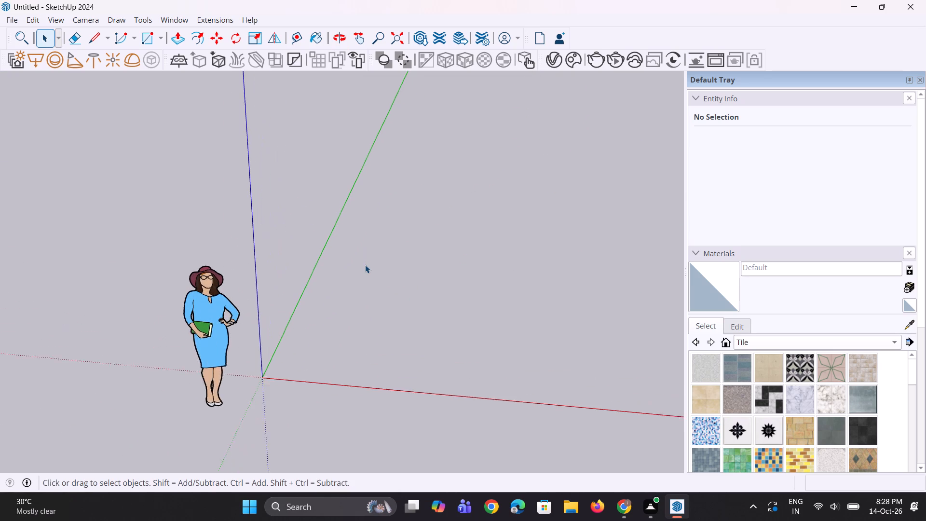
scroll(365, 265, "up", 1)
key("r")
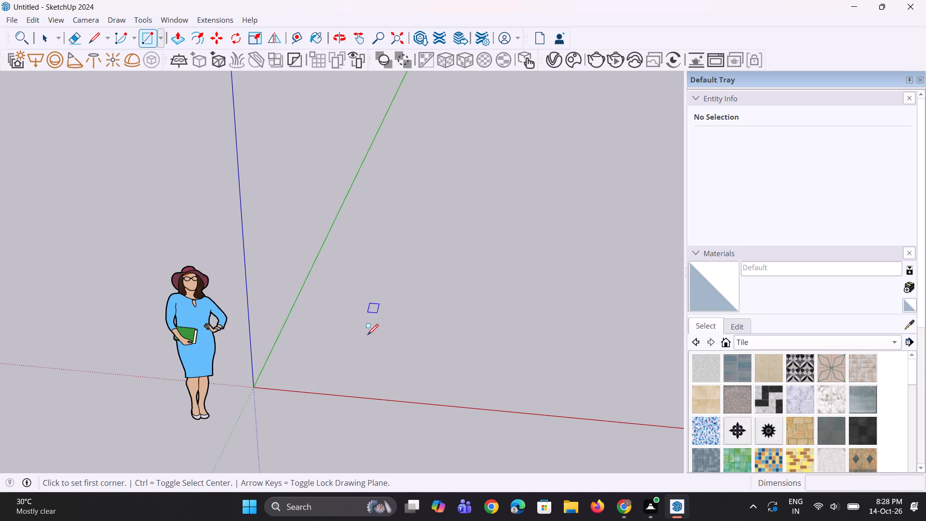
left_click(356, 347)
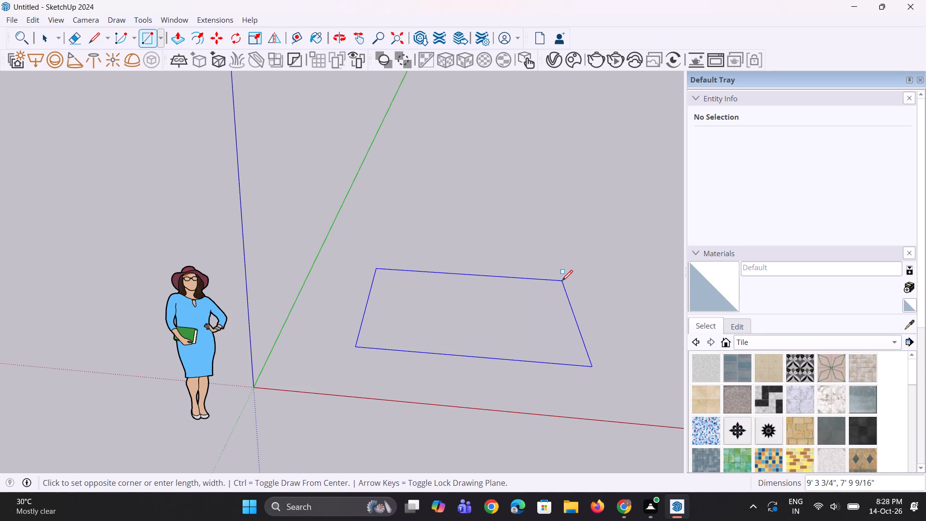
type("15'")
key("comma")
type("17'")
key("Return")
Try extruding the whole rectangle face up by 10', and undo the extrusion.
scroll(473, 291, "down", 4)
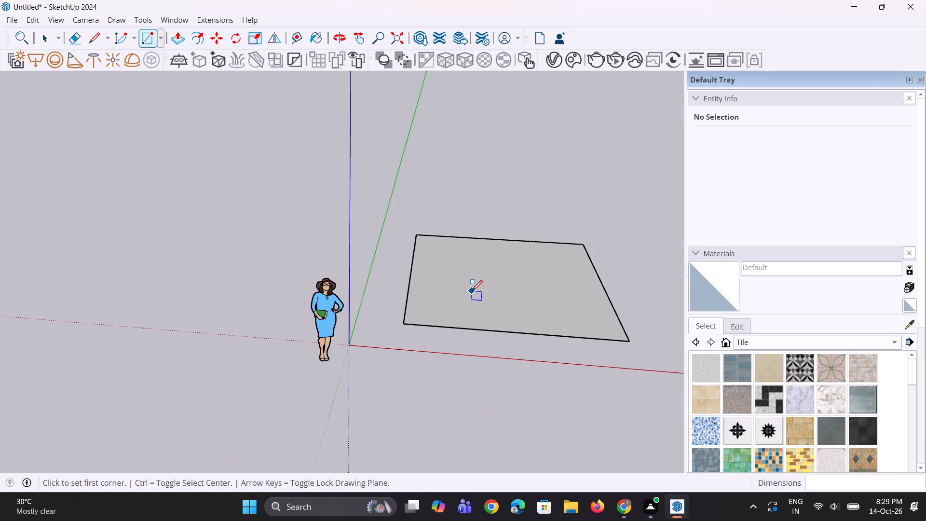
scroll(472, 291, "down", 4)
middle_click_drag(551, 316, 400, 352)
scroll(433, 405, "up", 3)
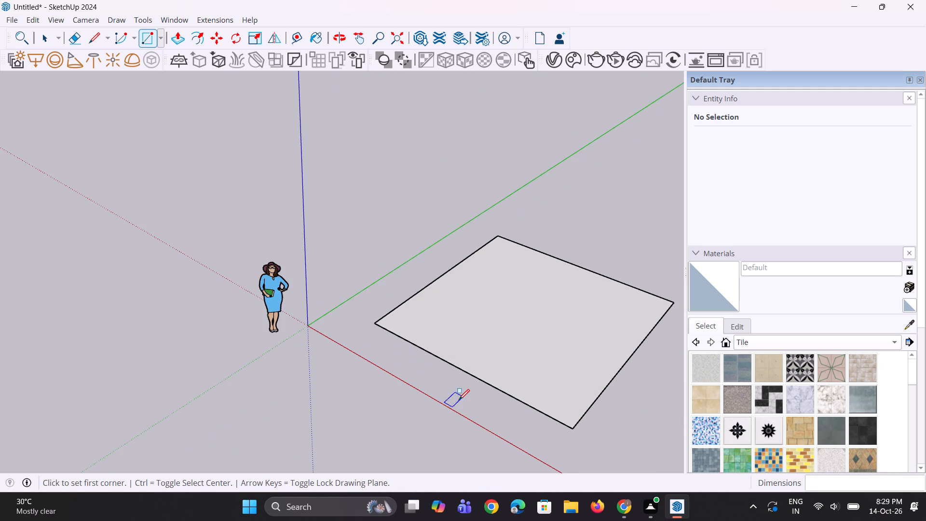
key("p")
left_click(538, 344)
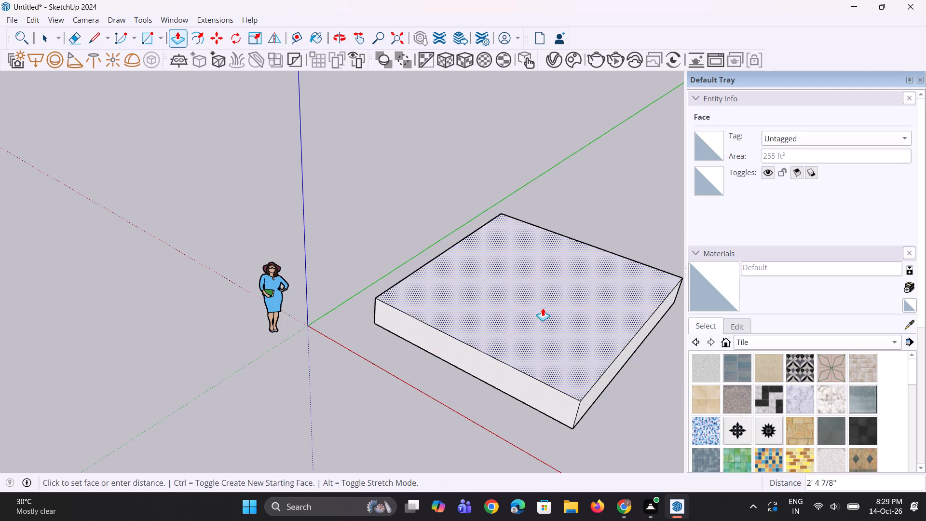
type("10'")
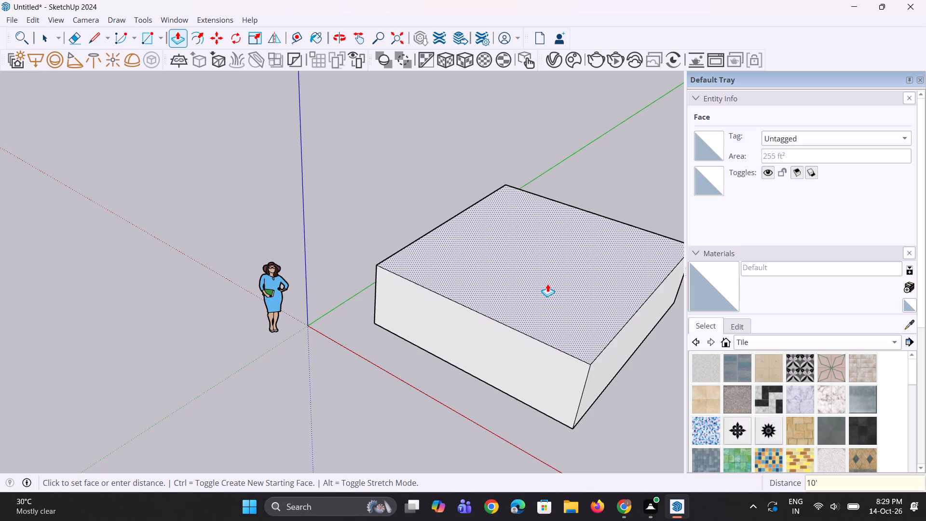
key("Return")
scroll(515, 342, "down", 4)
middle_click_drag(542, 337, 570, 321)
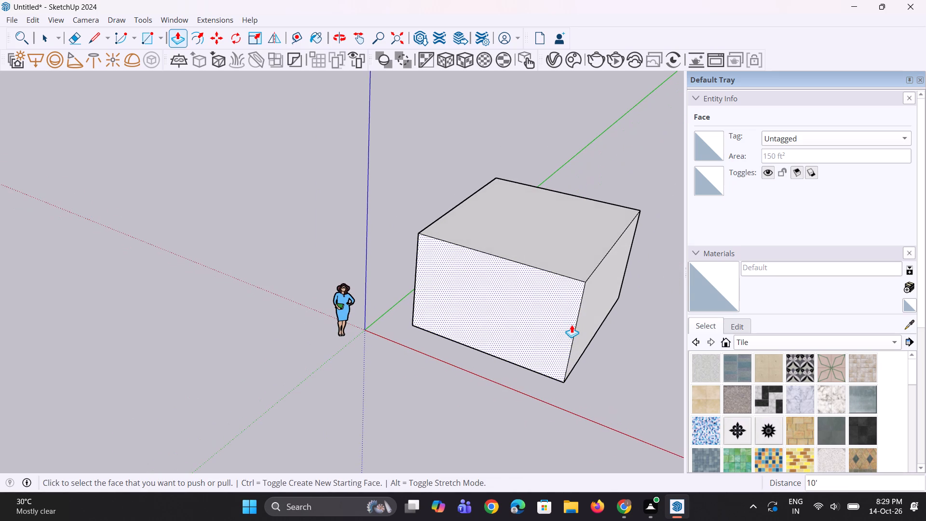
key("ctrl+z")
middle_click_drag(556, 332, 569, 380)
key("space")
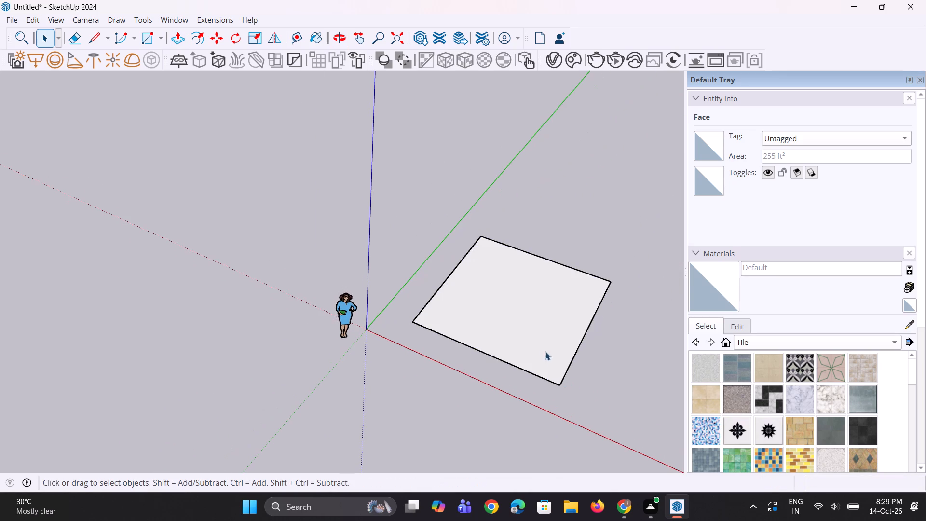
Offset the rectangle's outline 9" inward to mark the wall thickness.
key("space")
key("f")
left_click(512, 349)
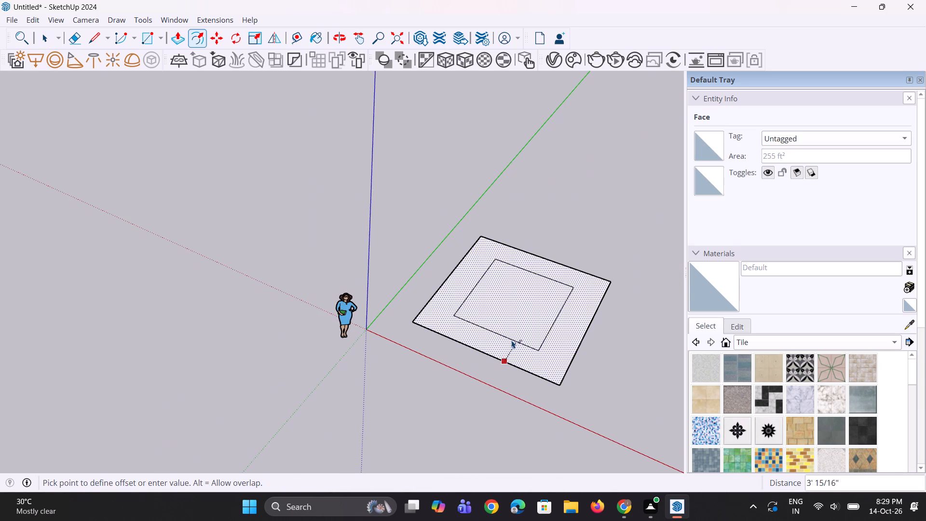
key("9")
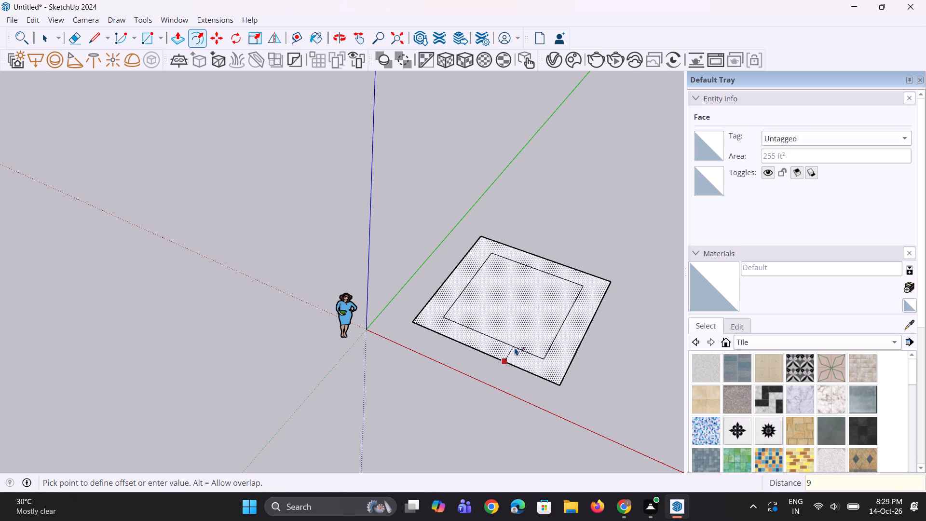
key("shift+quotedbl")
key("Return")
middle_click_drag(512, 370, 535, 395)
key("space")
key("space")
Move the inner outline's front edge 9" outward onto the outer front edge.
scroll(550, 370, "up", 3)
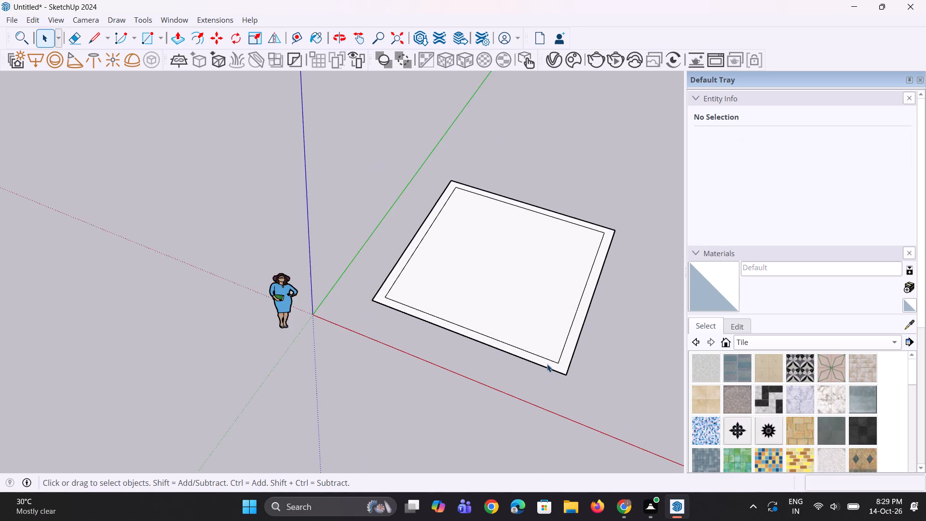
scroll(547, 363, "up", 7)
left_click(544, 353)
left_click(544, 355)
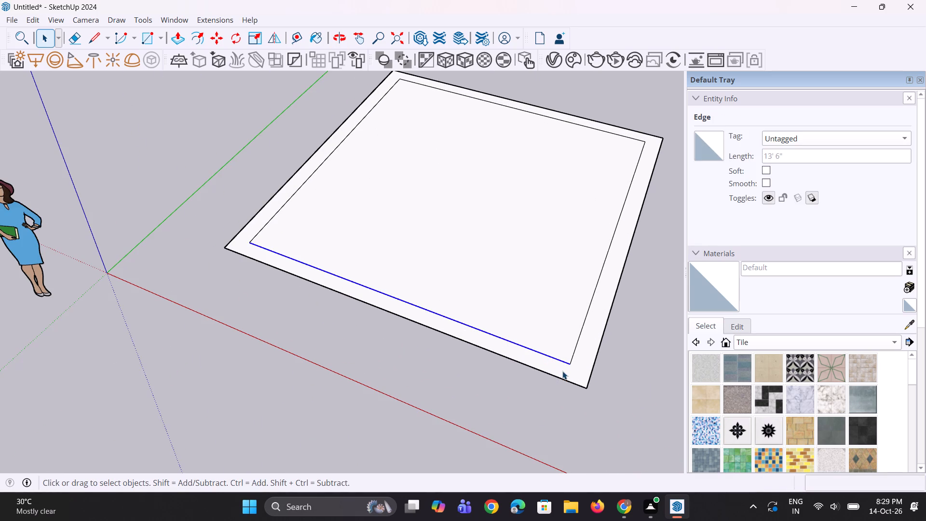
left_click_drag(562, 371, 518, 357)
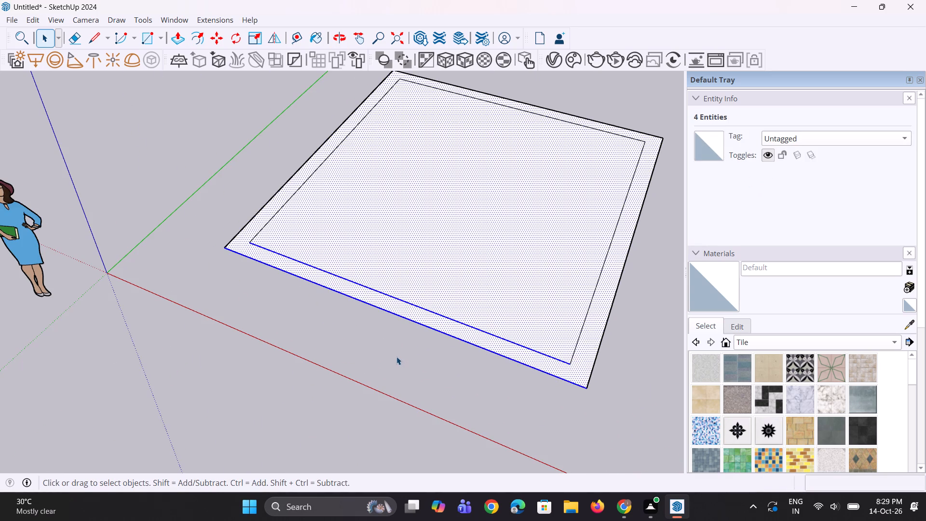
scroll(396, 356, "down", 2)
scroll(498, 340, "up", 3)
scroll(554, 356, "up", 2)
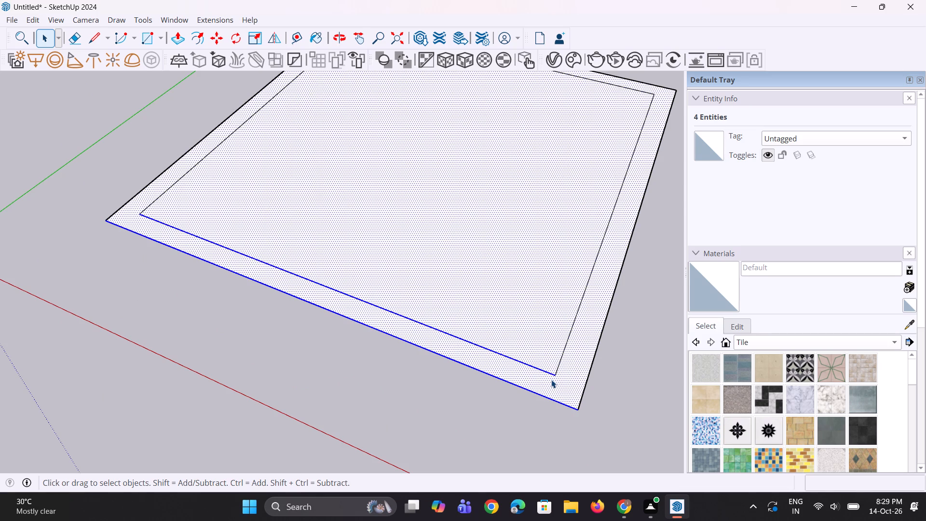
scroll(551, 380, "up", 1)
left_click(613, 400)
left_click(547, 370)
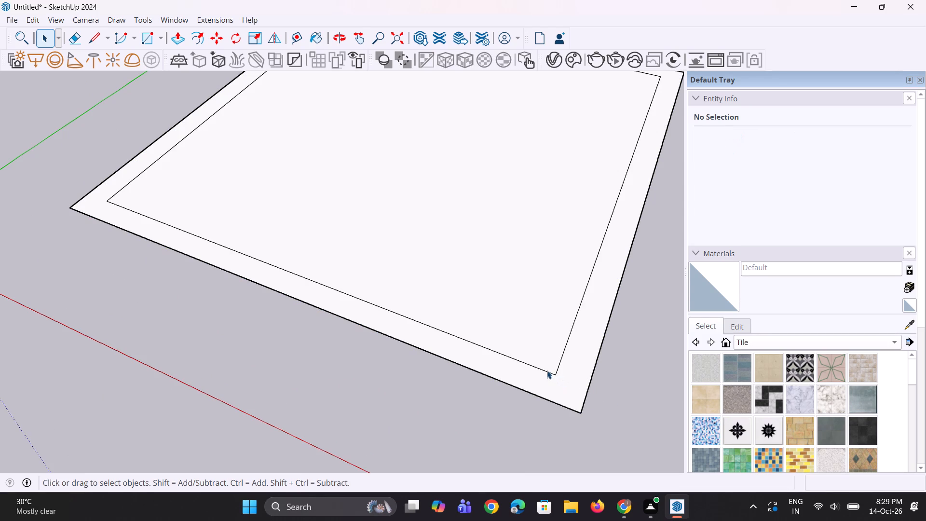
scroll(552, 376, "up", 1)
key("m")
left_click(554, 377)
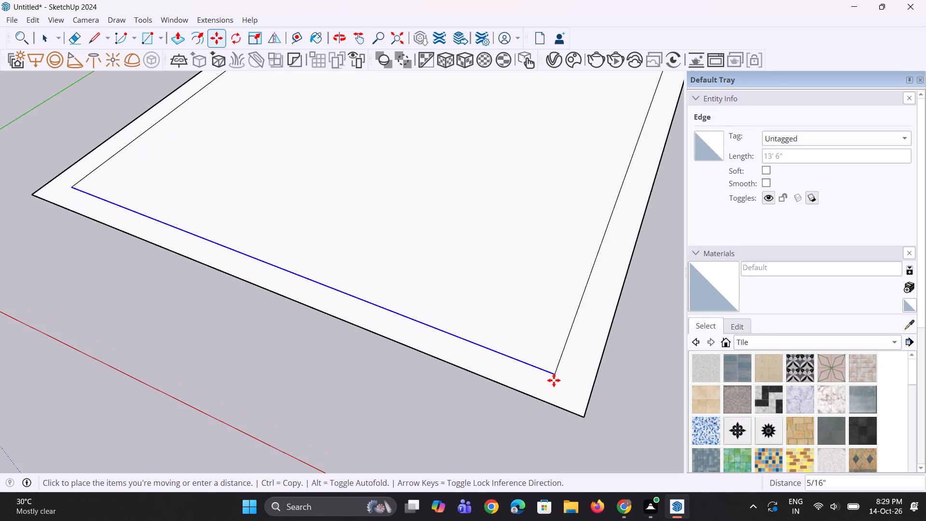
left_click(545, 400)
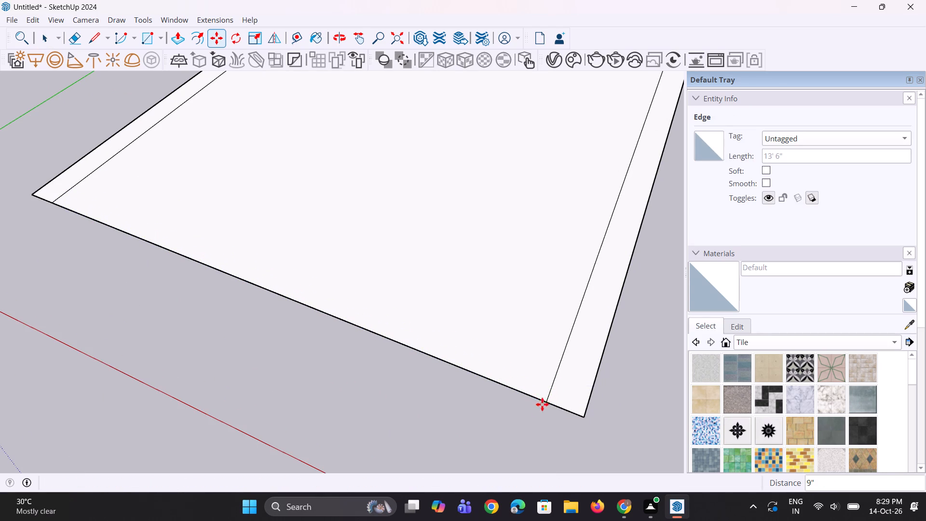
key("space")
key("space")
Erase the front edge segment between the two side strips to open the outline into a U shape.
scroll(474, 424, "down", 4)
middle_click_drag(478, 422, 504, 422)
key("e")
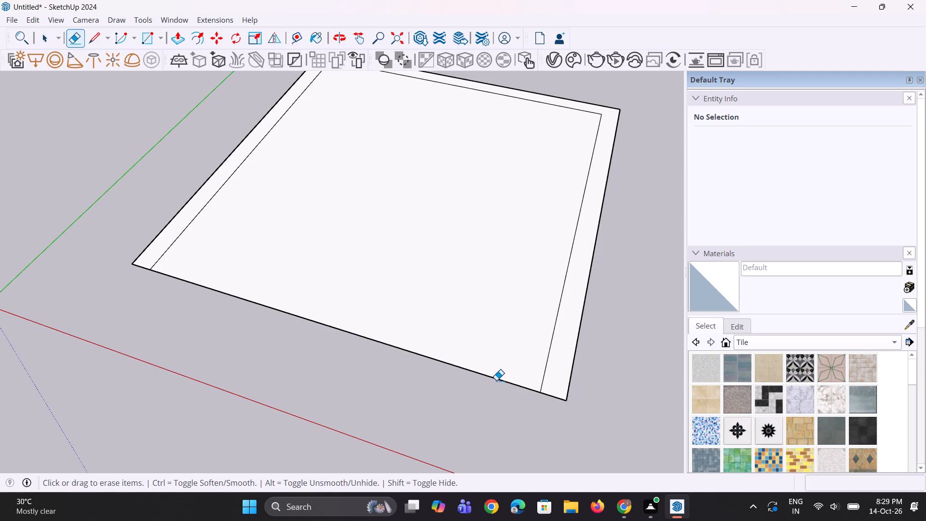
left_click(496, 380)
Extrude the U-shaped wall outline up by 10'.
scroll(495, 400, "down", 8)
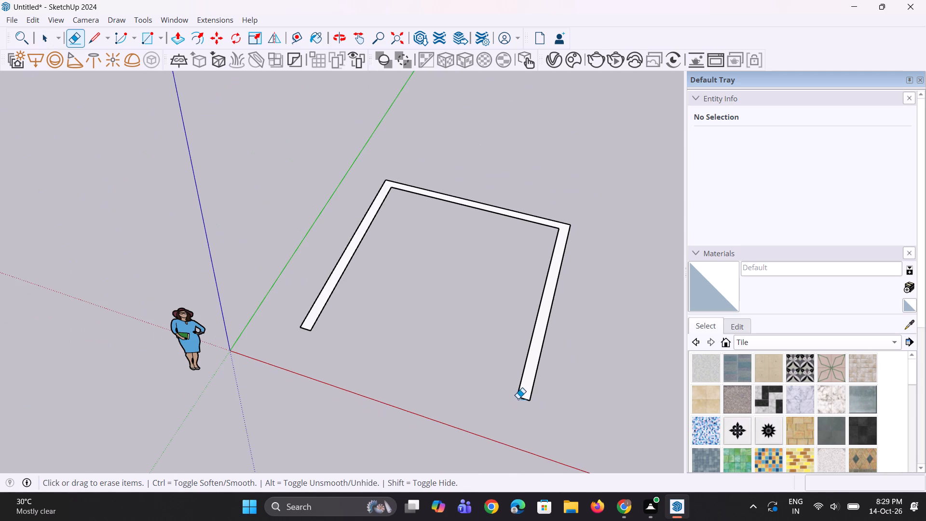
key("p")
left_click(531, 367)
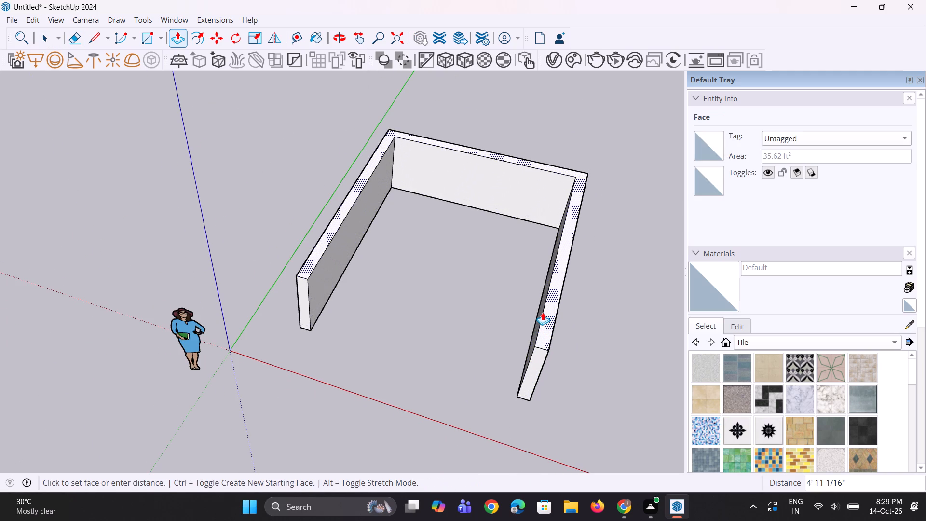
type("10'")
key("Return")
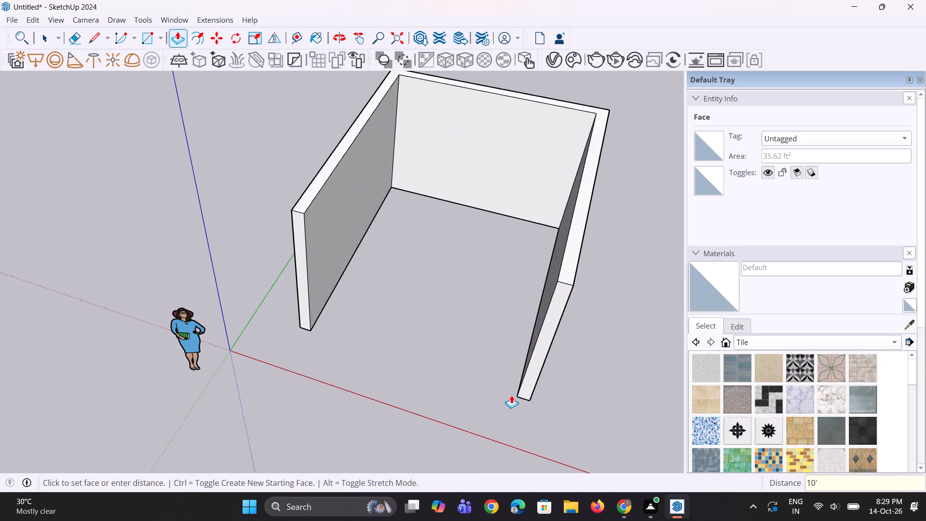
Draw a vertical rotated rectangle, 15' long and 6" deep, hanging down from the back wall's outer bottom edge.
middle_click_drag(511, 396, 463, 242)
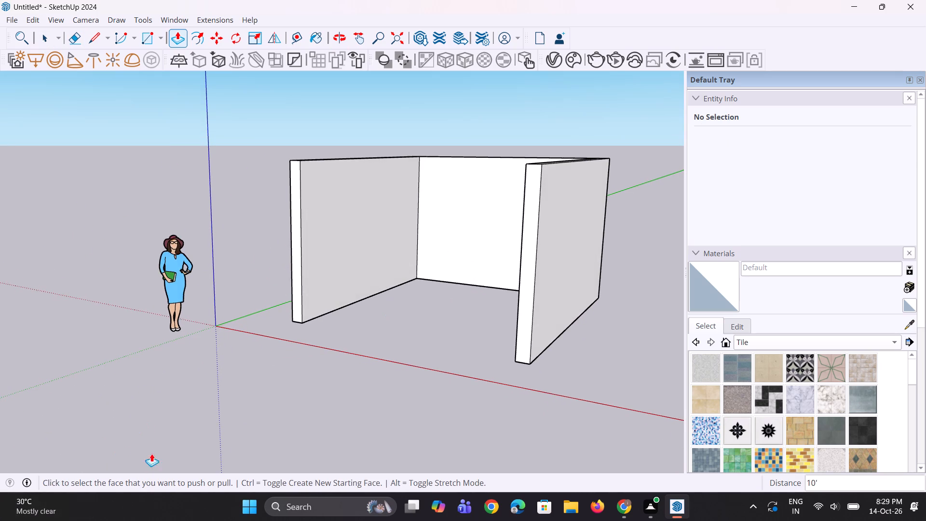
scroll(222, 337, "down", 4)
middle_click_drag(218, 349, 273, 284)
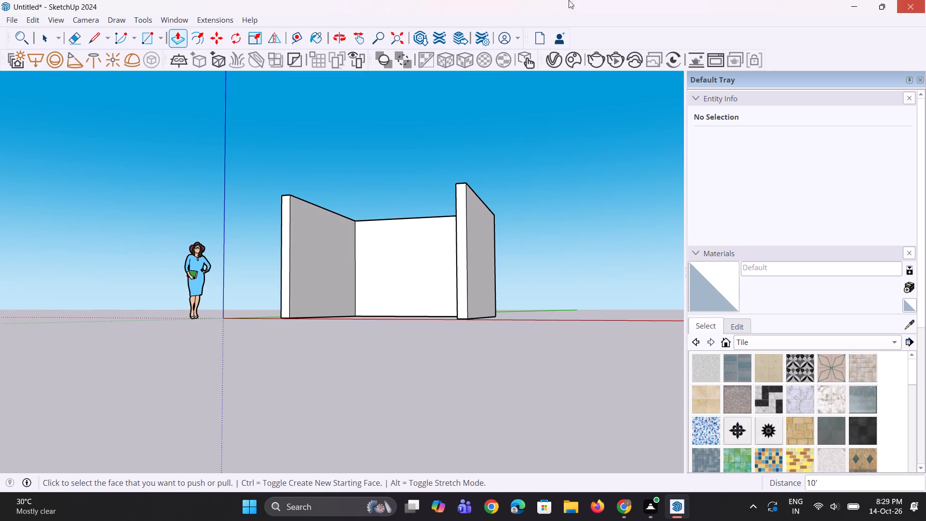
scroll(347, 346, "down", 4)
scroll(361, 368, "up", 1)
middle_click_drag(409, 285, 428, 227)
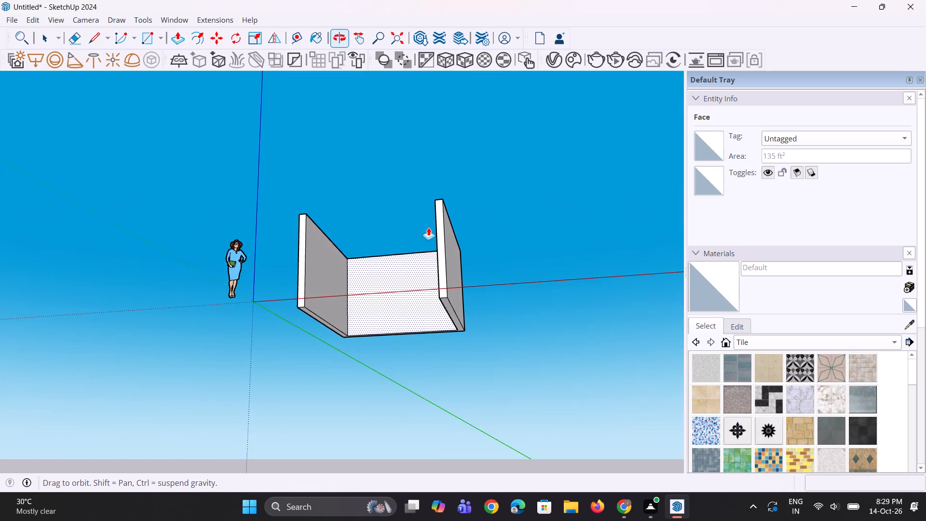
middle_click_drag(449, 347, 496, 243)
scroll(449, 347, "up", 1)
scroll(407, 381, "up", 3)
scroll(340, 384, "up", 3)
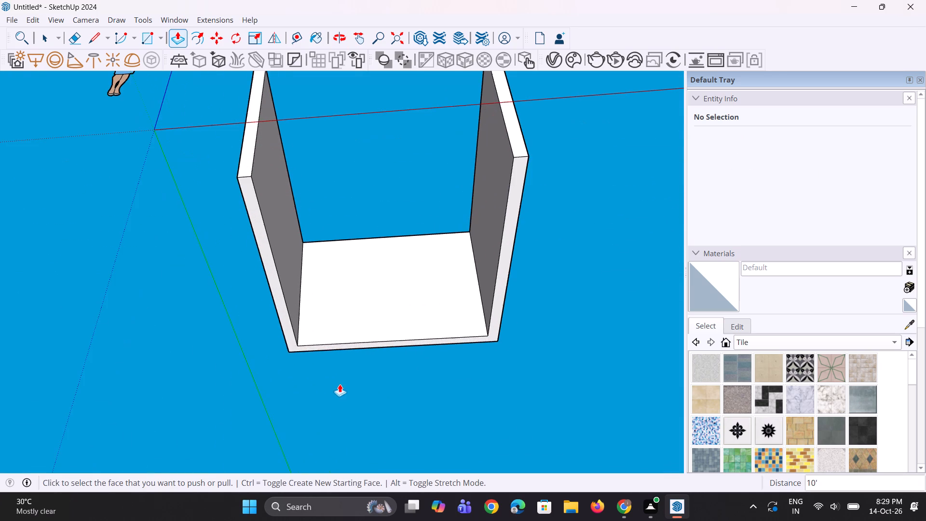
left_click(159, 37)
left_click(165, 67)
scroll(308, 374, "up", 2)
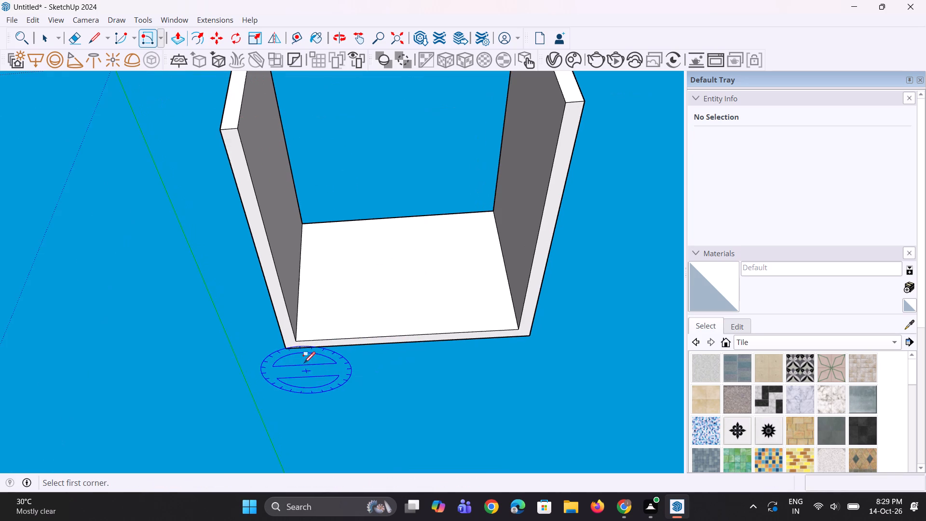
left_click(285, 350)
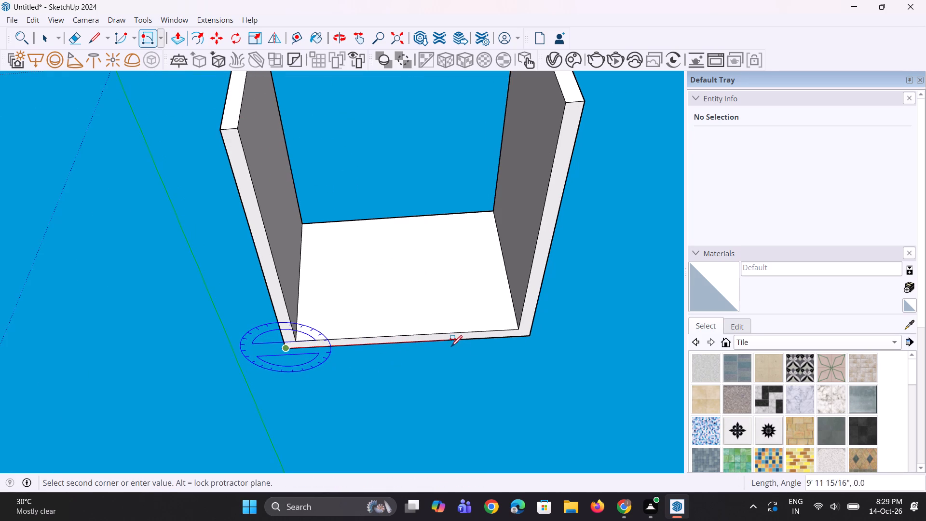
left_click(529, 338)
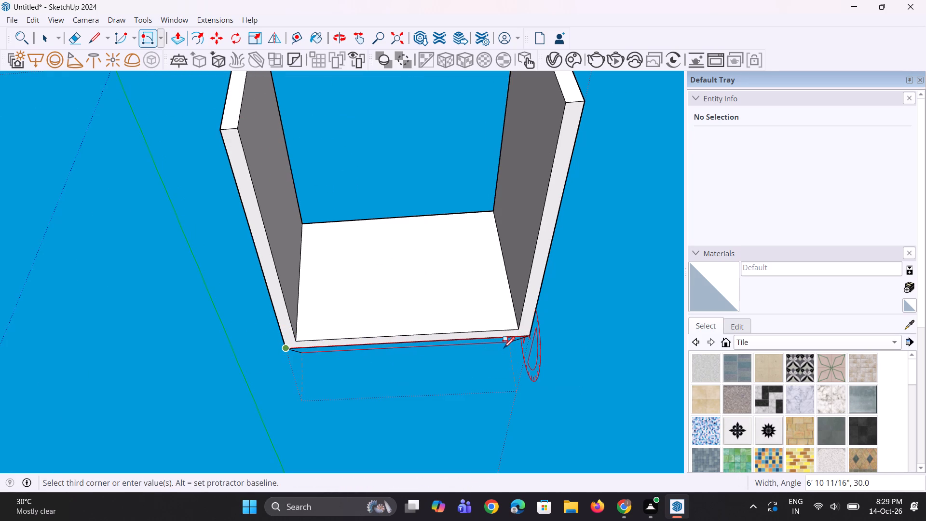
middle_click_drag(528, 350, 374, 356)
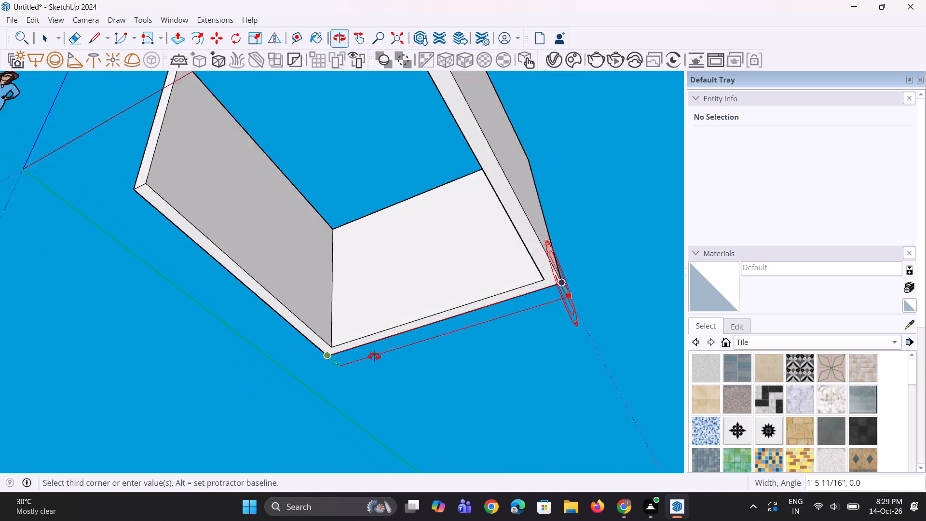
middle_click_drag(374, 356, 373, 357)
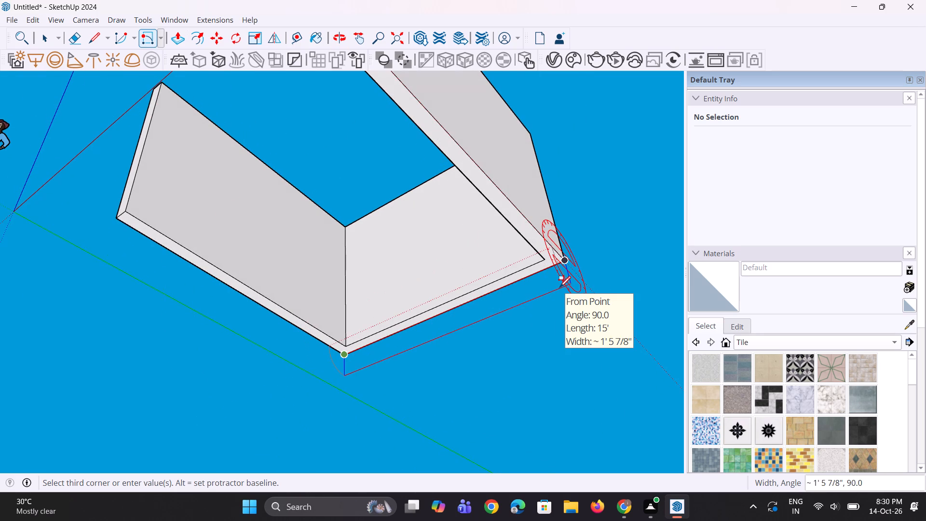
key("6")
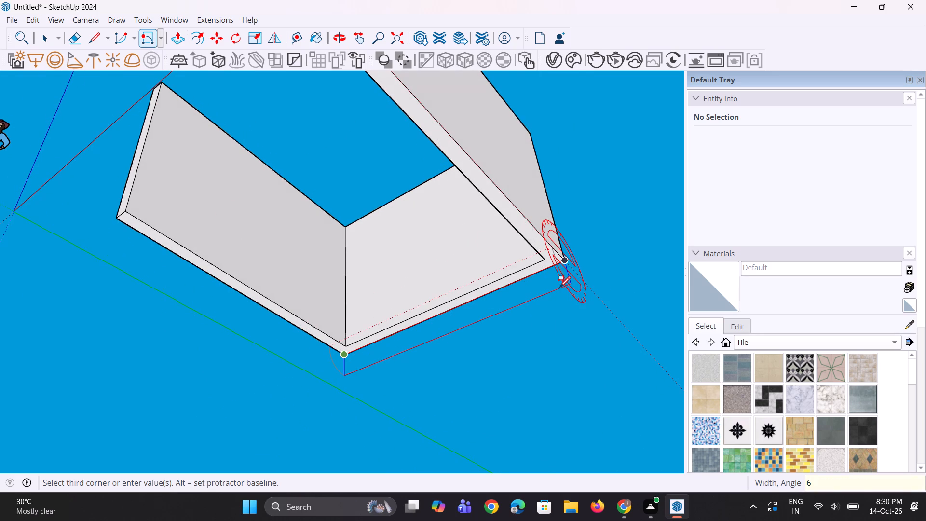
key("shift+quotedbl")
key("Return")
middle_click_drag(533, 325, 547, 362)
key("space")
key("space")
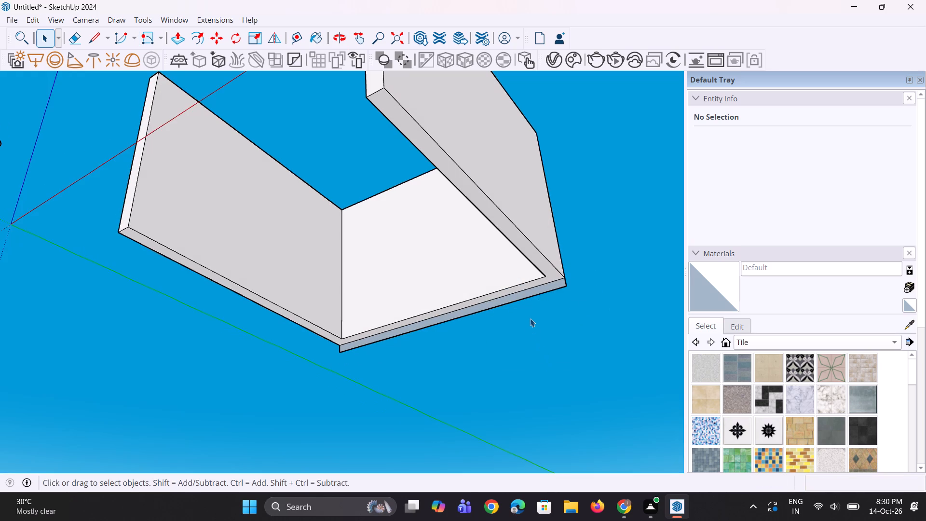
scroll(530, 318, "up", 1)
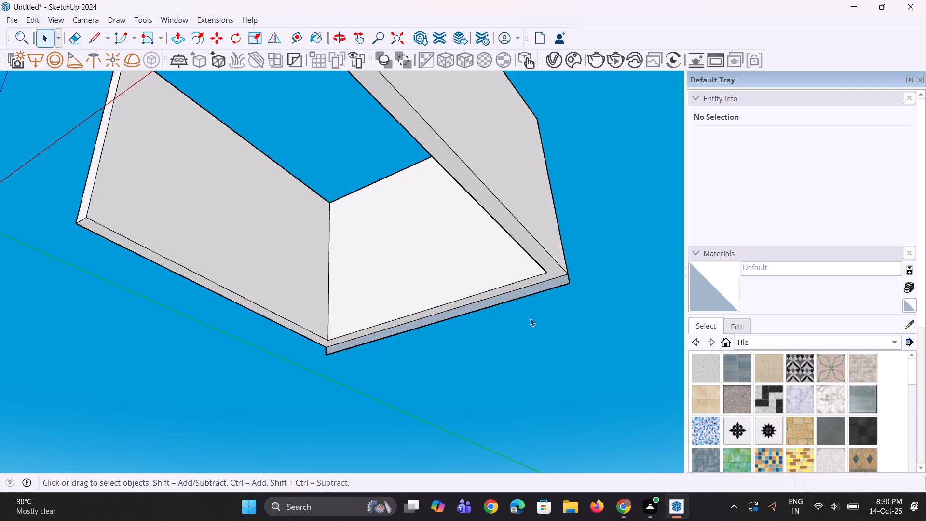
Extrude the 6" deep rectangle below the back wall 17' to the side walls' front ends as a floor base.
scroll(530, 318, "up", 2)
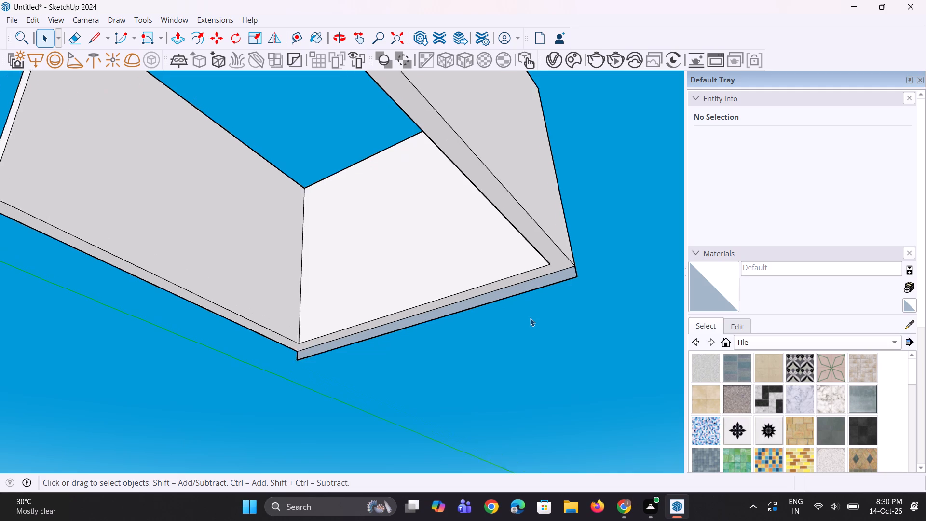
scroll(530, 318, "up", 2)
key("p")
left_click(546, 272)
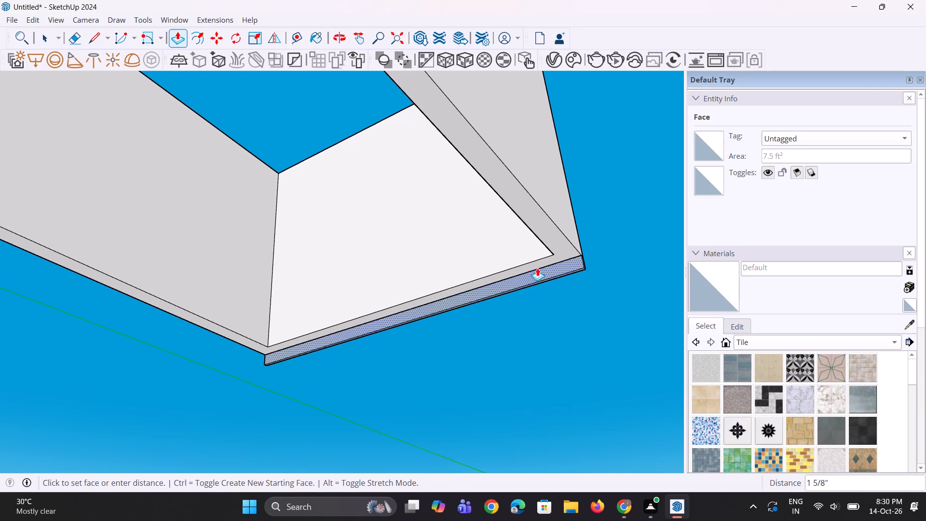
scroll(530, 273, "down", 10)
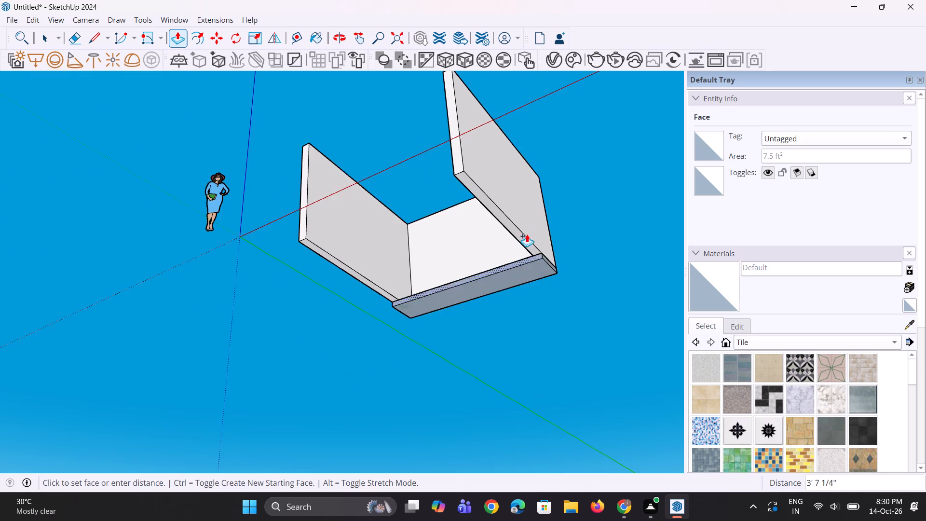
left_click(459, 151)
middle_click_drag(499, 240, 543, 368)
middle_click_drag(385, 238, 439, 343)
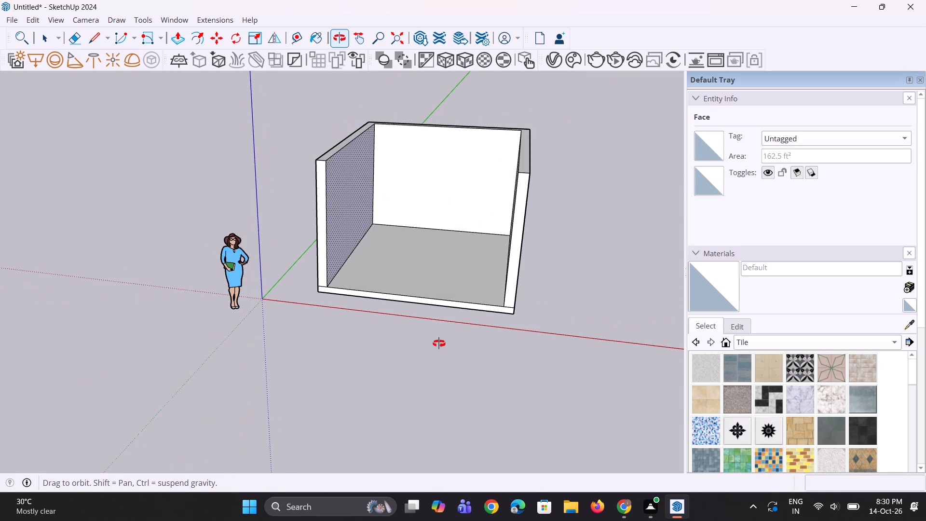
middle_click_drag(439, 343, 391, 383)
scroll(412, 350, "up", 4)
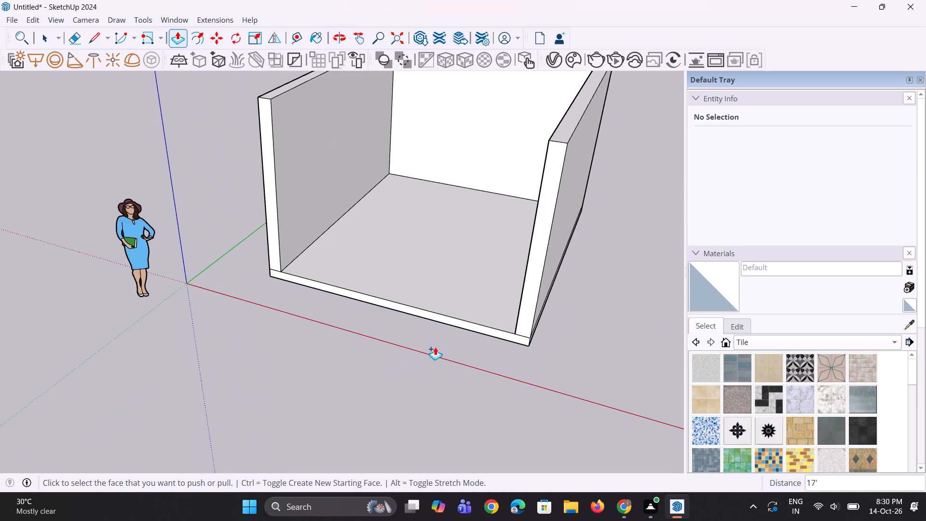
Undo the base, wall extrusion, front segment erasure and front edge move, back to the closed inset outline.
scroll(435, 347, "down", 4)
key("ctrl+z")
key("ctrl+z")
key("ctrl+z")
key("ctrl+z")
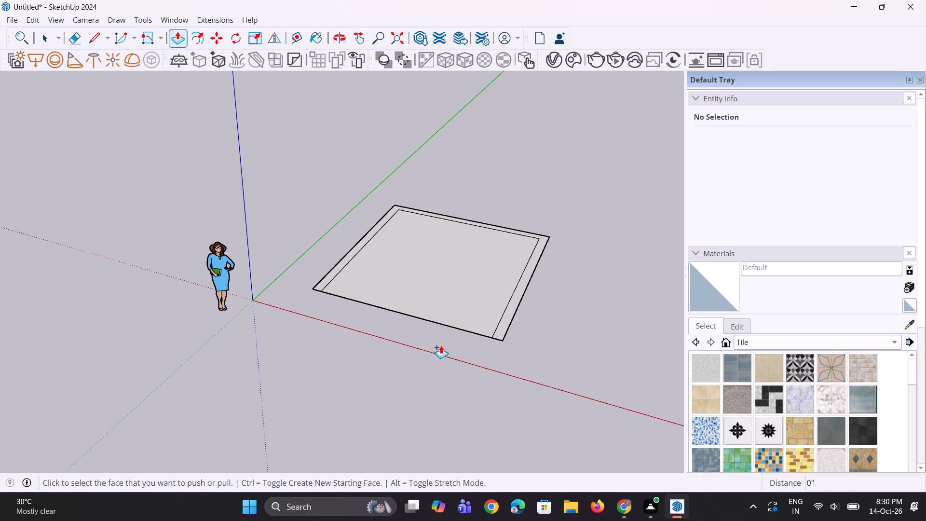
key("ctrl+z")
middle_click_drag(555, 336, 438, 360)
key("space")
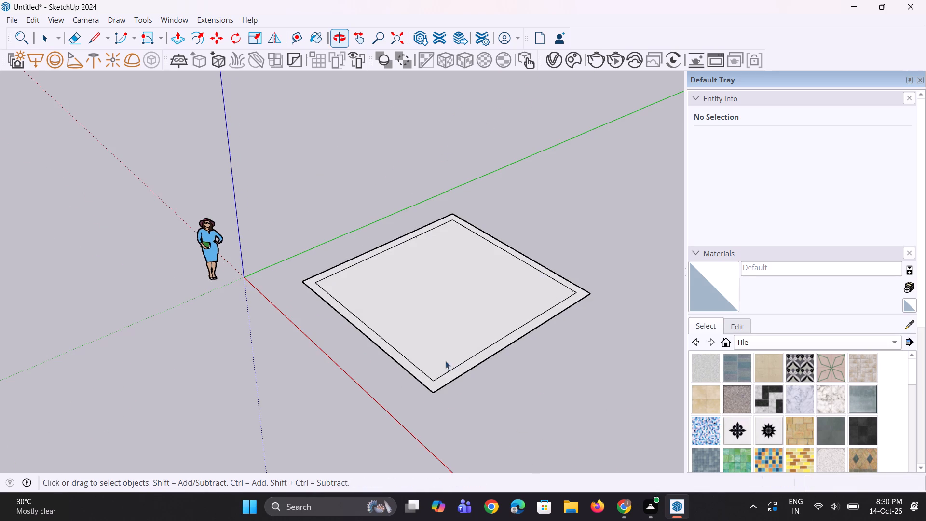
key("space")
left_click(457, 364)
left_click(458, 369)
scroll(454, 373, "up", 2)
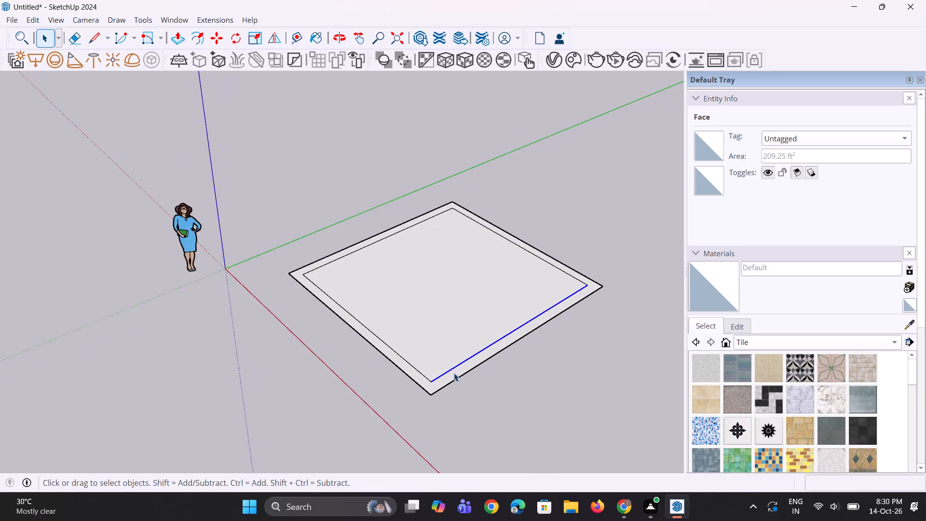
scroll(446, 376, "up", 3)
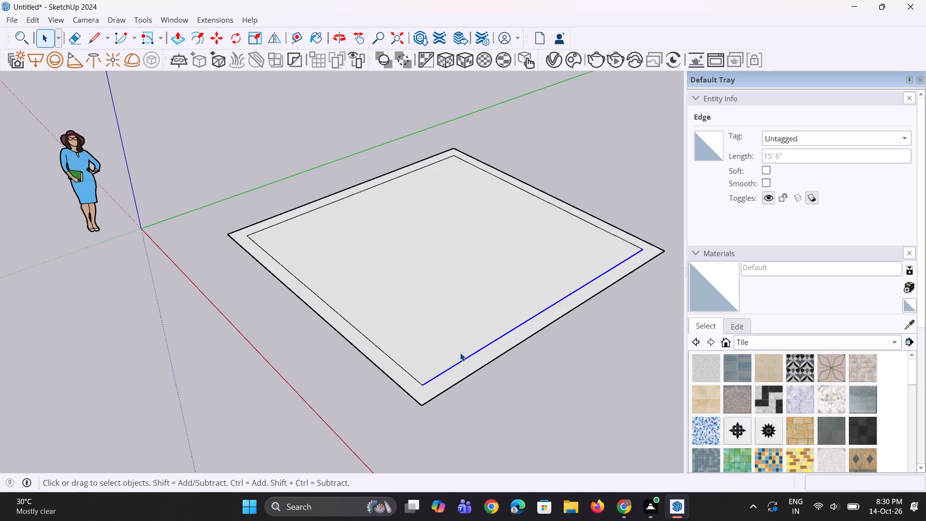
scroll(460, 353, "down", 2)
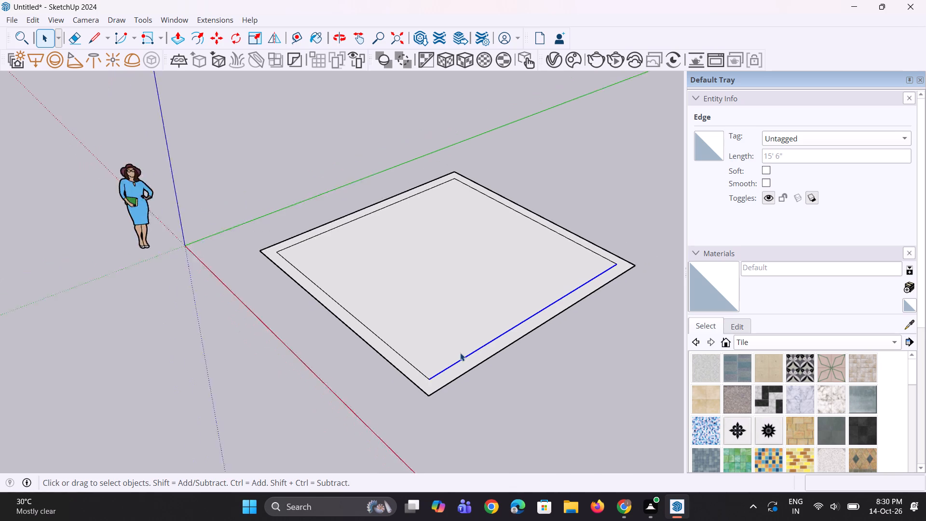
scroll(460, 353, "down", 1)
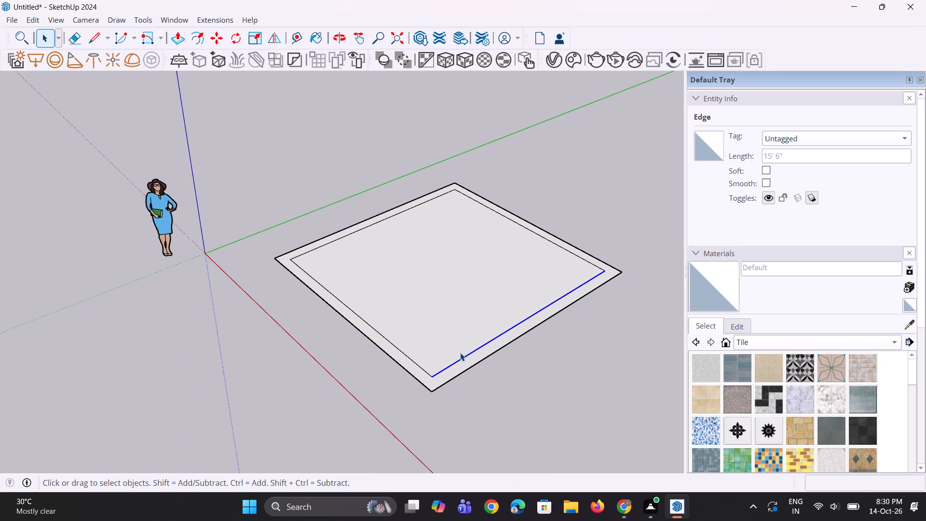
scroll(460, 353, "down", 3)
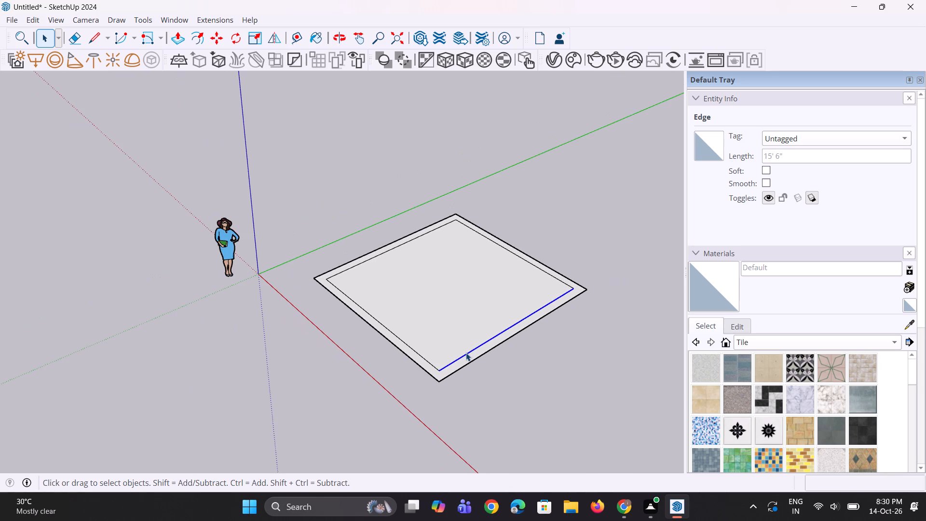
Move the inner outline's front edge, facing the red axis, outward onto the outer front edge.
middle_click_drag(400, 378, 486, 377)
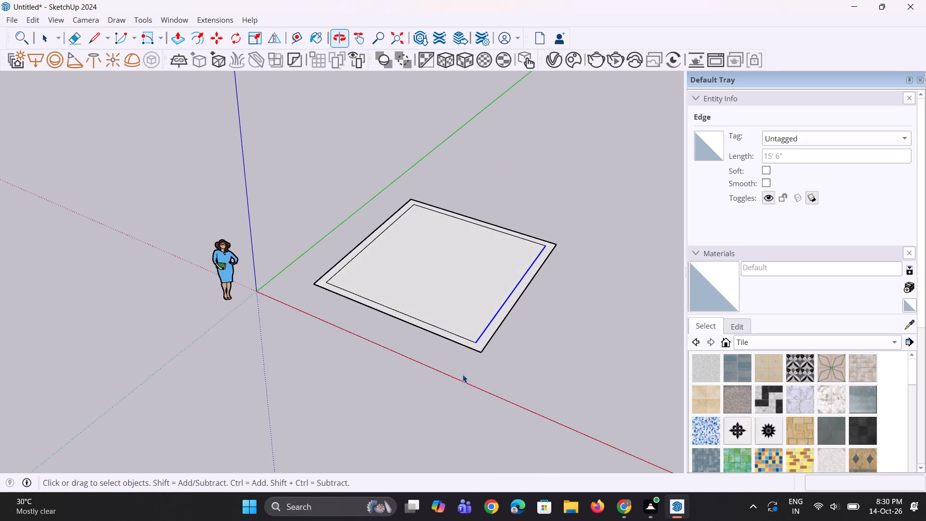
scroll(457, 350, "up", 4)
left_click(457, 331)
middle_click_drag(457, 345, 464, 370)
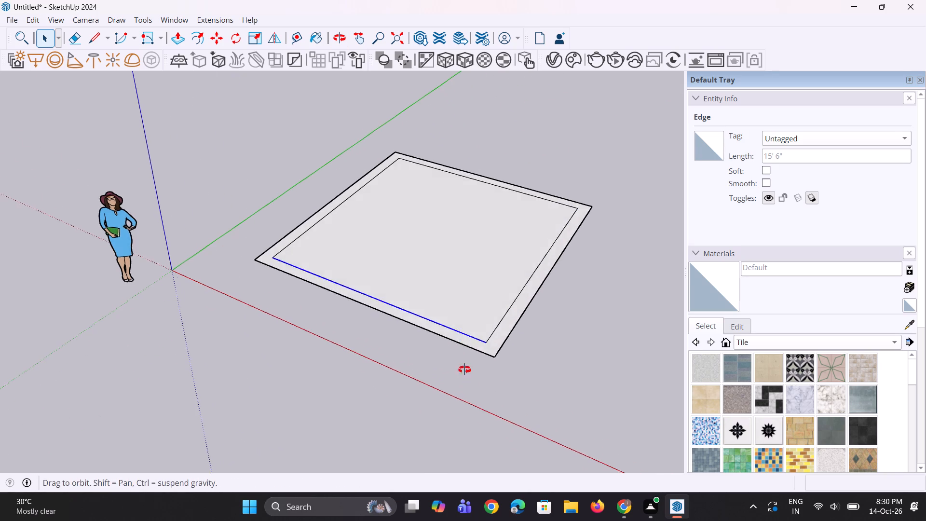
middle_click_drag(464, 370, 470, 389)
scroll(475, 383, "up", 7)
key("m")
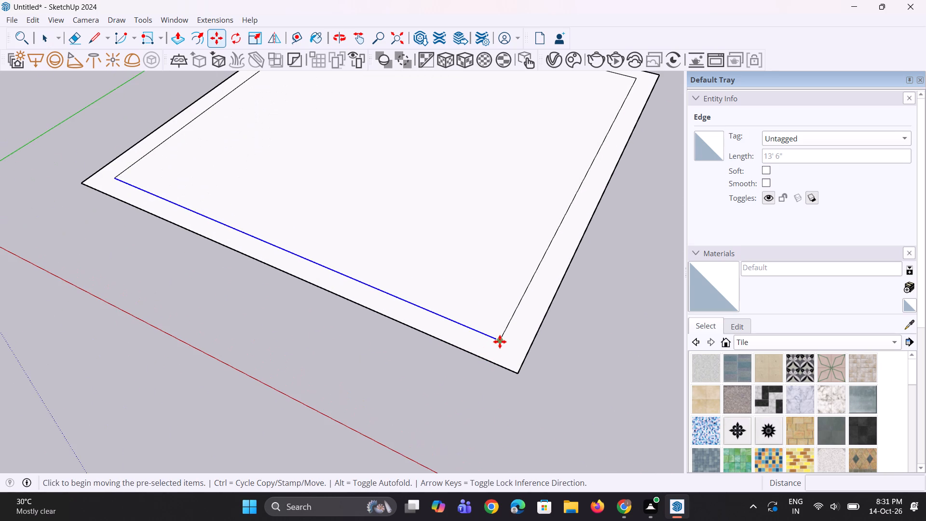
left_click(500, 342)
left_click(493, 359)
key("space")
Erase the front edge segment between the two side strips to leave a U-shaped wall outline.
type("e")
left_click(459, 347)
Extrude the U-shaped wall outline up by 10'.
scroll(461, 372, "down", 4)
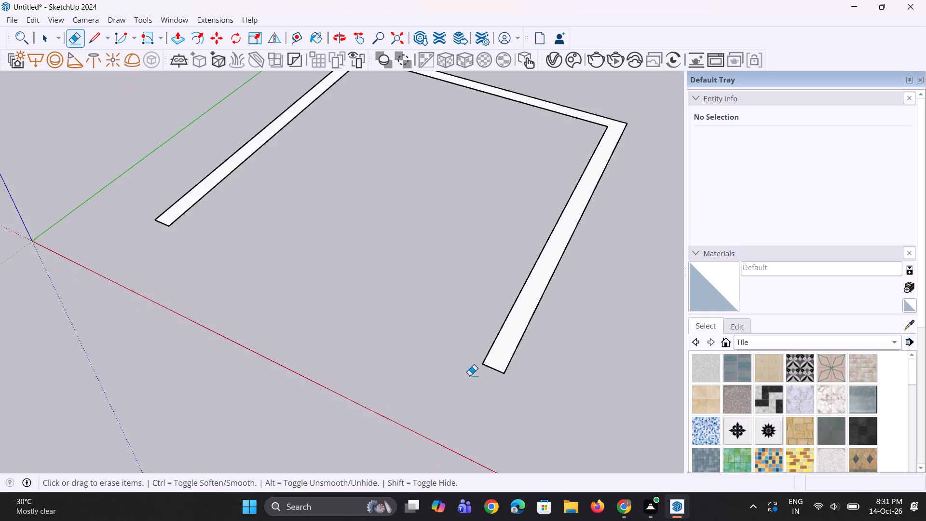
middle_click_drag(471, 375, 483, 340)
key("p")
left_click(515, 315)
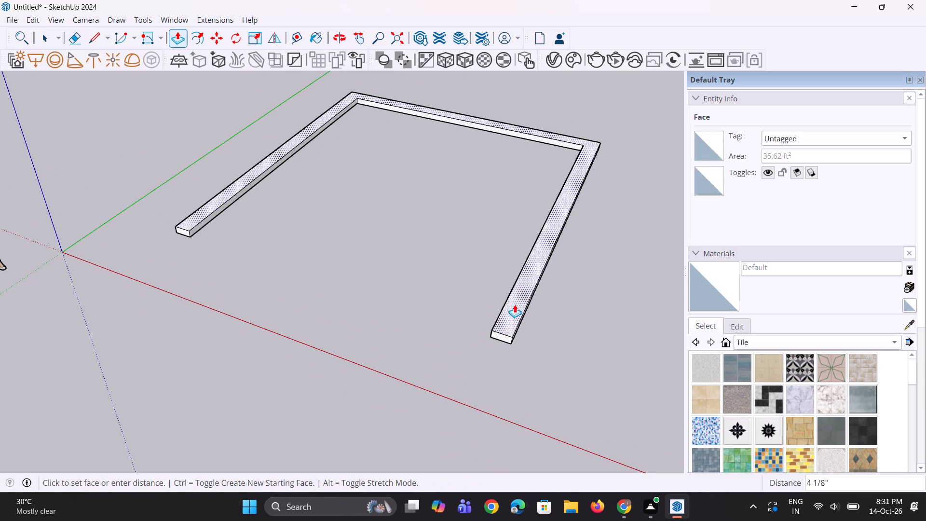
type("10'")
key("Return")
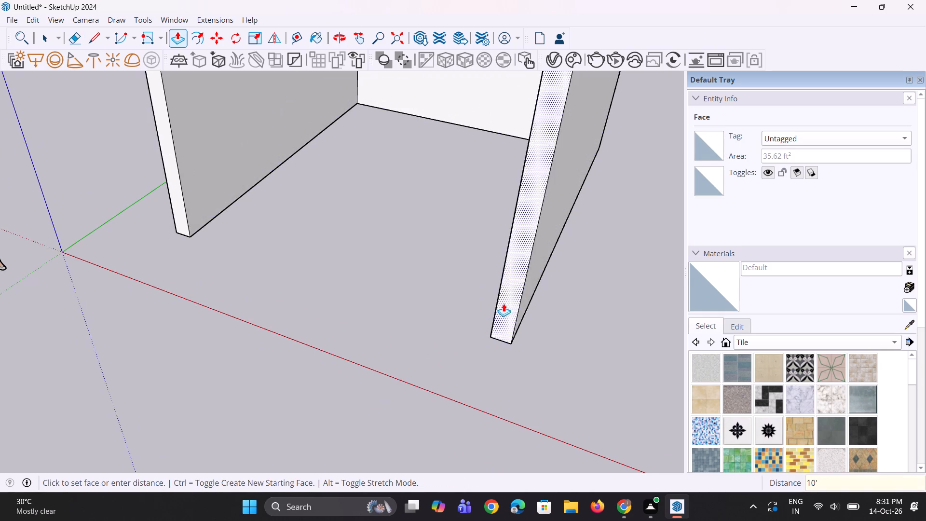
Draw a vertical rotated rectangle, 15' long and 6" deep, hanging down from the back wall's outer bottom edge.
middle_click_drag(496, 359, 511, 196)
scroll(408, 283, "up", 2)
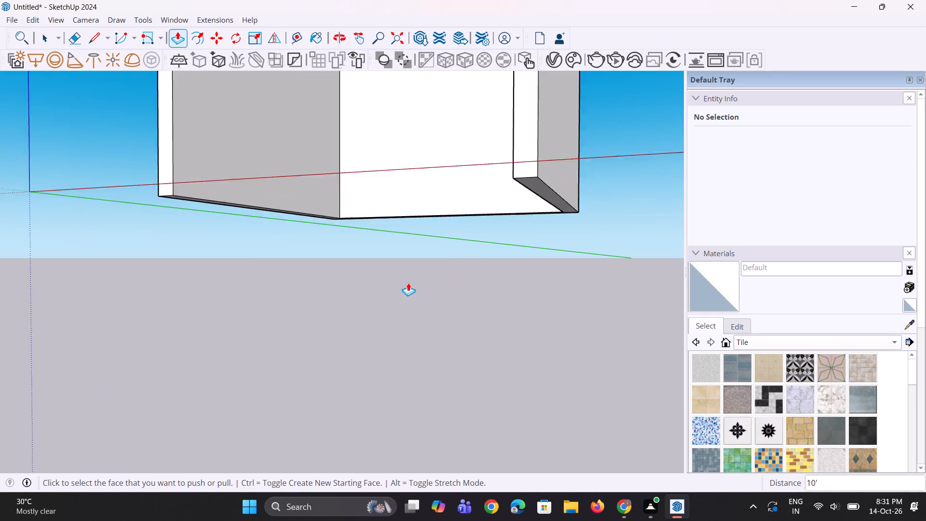
scroll(408, 283, "up", 3)
scroll(343, 362, "down", 9)
scroll(291, 329, "up", 1)
middle_click_drag(305, 284, 362, 167)
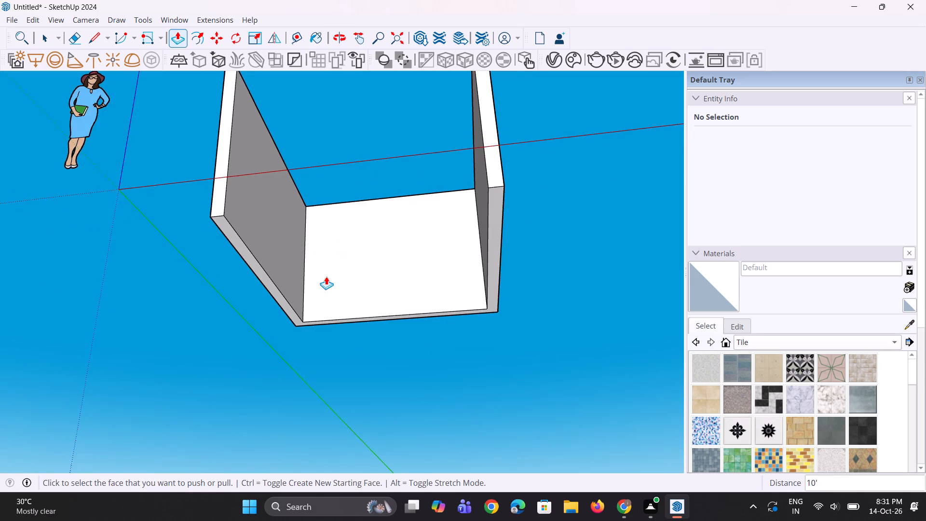
scroll(296, 338, "up", 6)
middle_click_drag(309, 329, 315, 294)
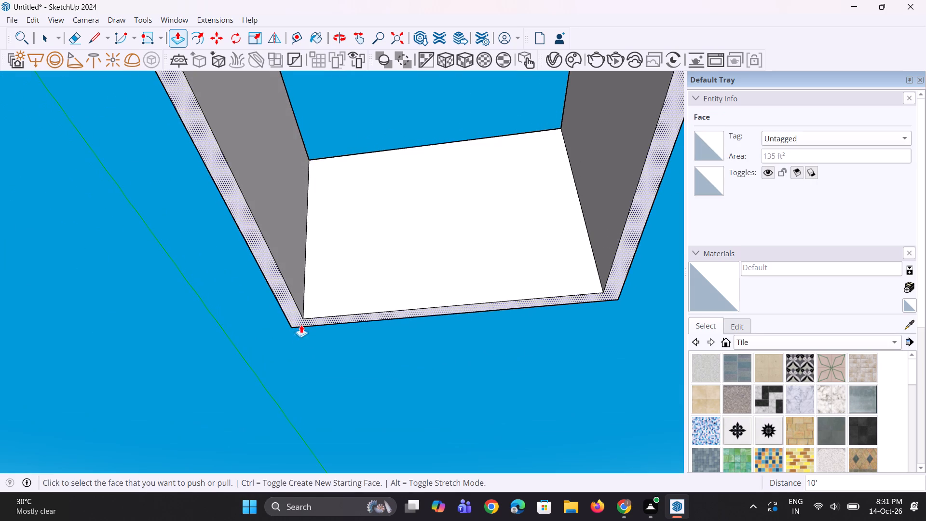
left_click(160, 37)
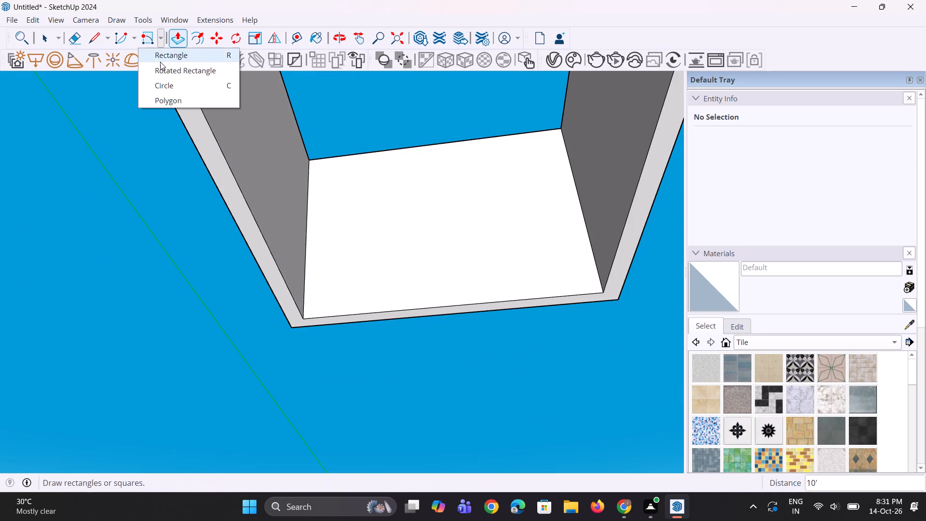
left_click(161, 66)
scroll(261, 332, "up", 1)
left_click(292, 327)
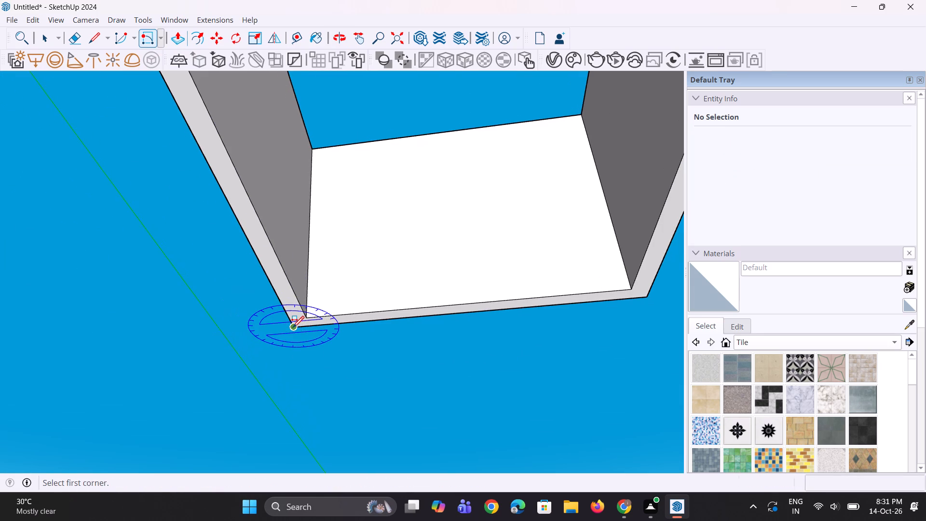
scroll(305, 333, "down", 2)
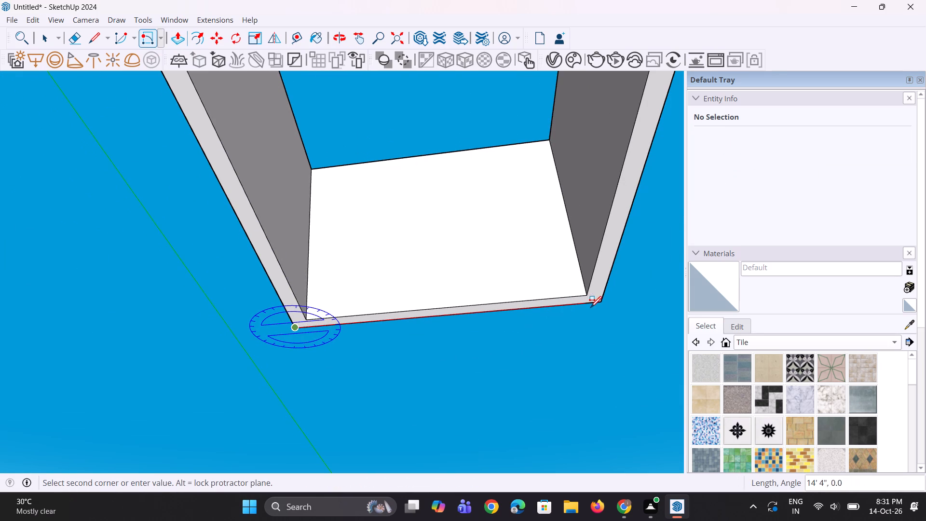
left_click(601, 305)
middle_click_drag(601, 307, 487, 347)
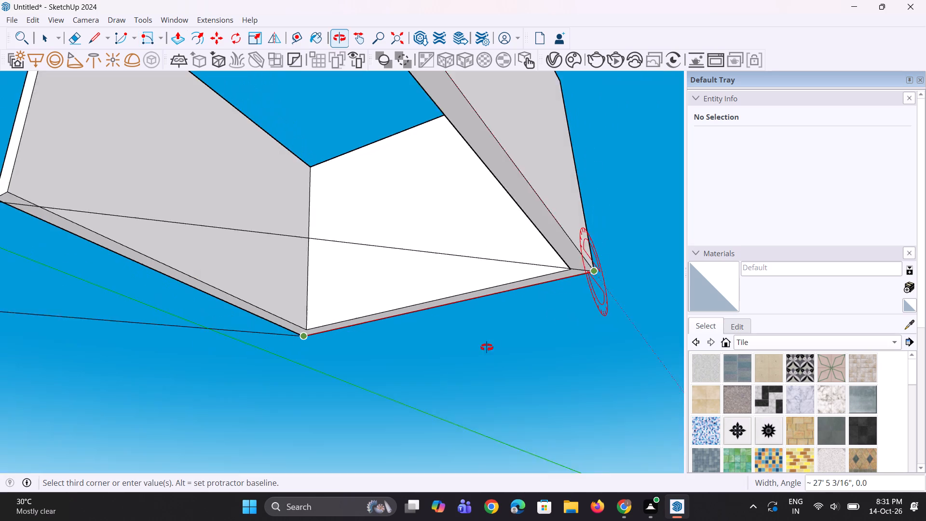
middle_click_drag(487, 347, 484, 348)
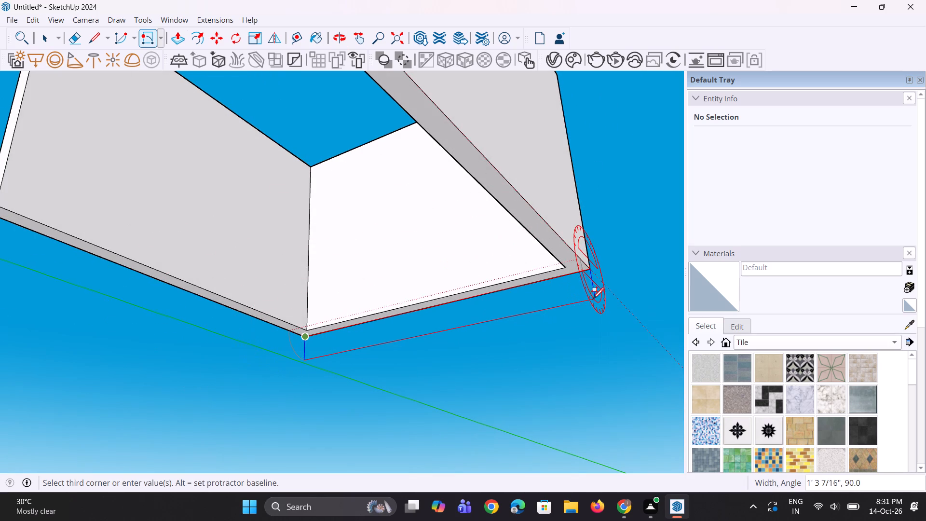
key("6")
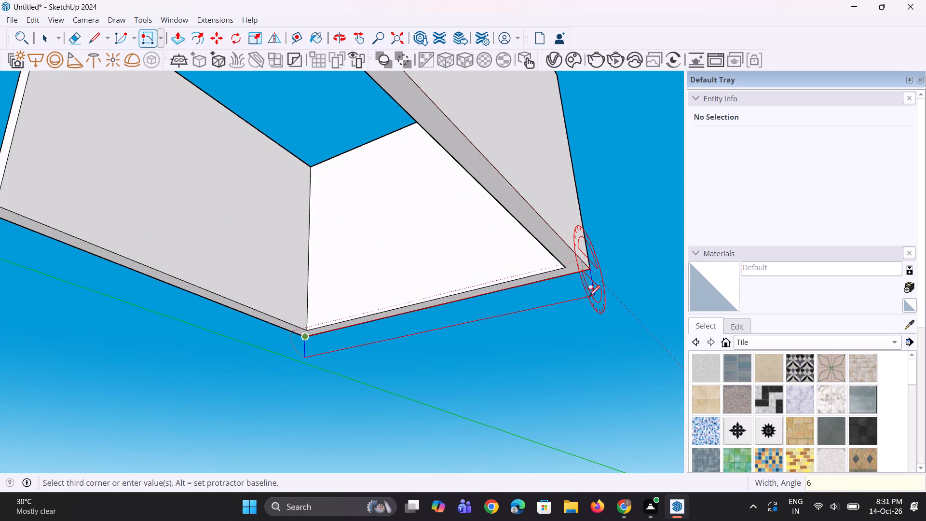
key("shift+quotedbl")
key("Return")
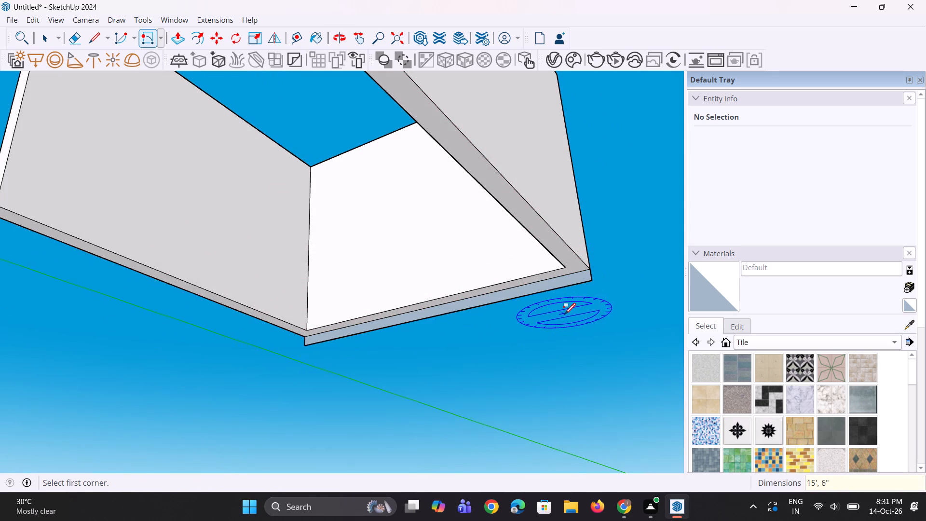
Extrude the 6" deep rectangle 17' under the walls to the side walls' front ends, forming the floor base.
key("p")
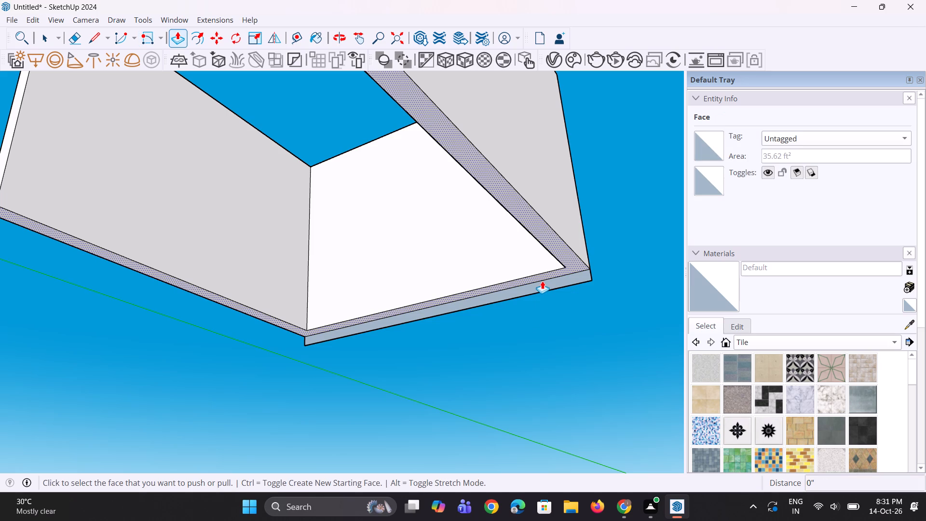
left_click(545, 283)
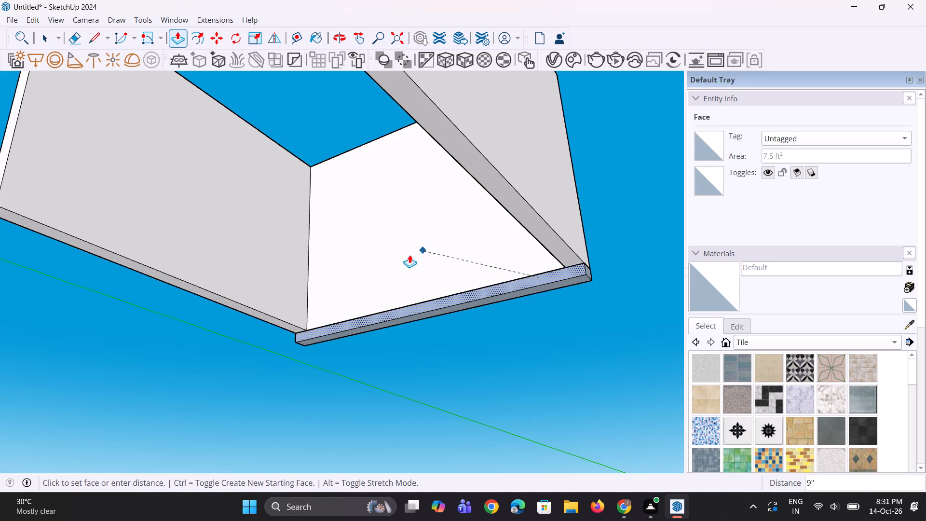
scroll(444, 271, "down", 3)
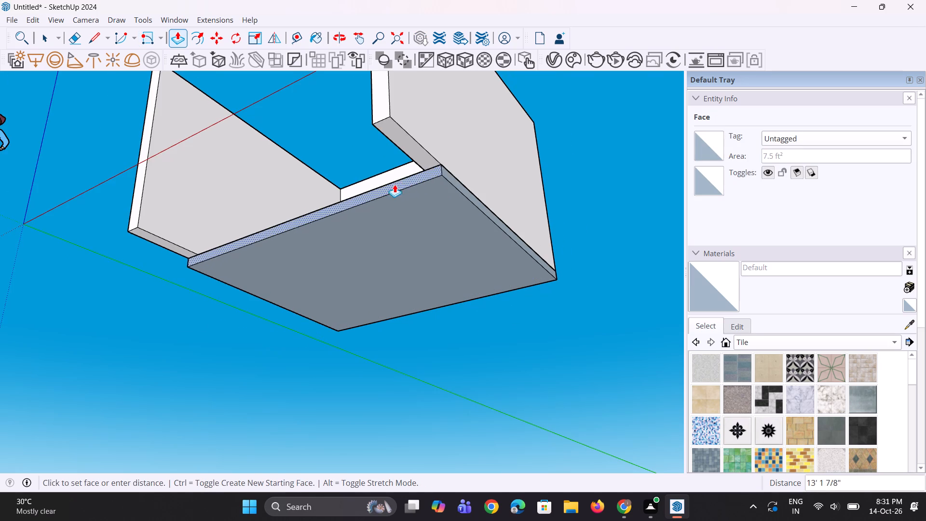
left_click(379, 119)
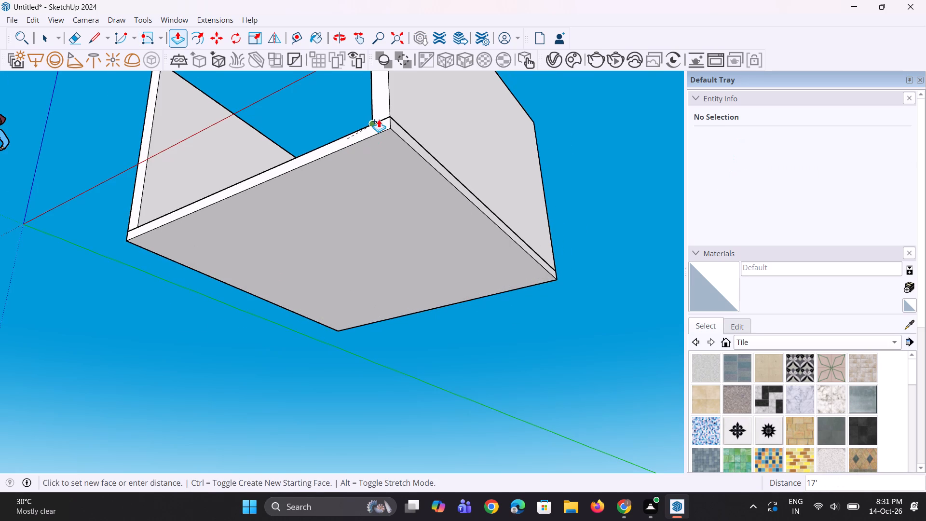
Examine the room's walls and floor base from the open front and from above.
scroll(389, 256, "down", 5)
middle_click_drag(341, 223, 456, 395)
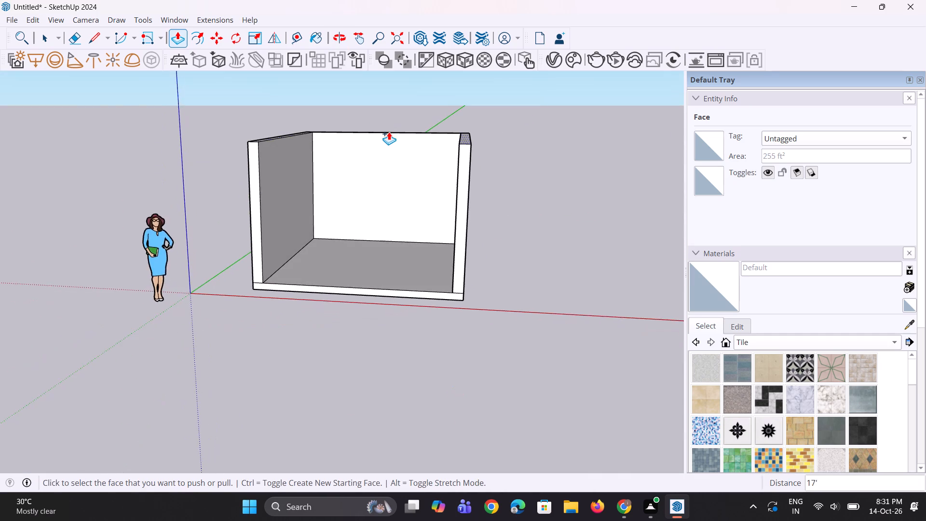
scroll(389, 132, "up", 5)
middle_click_drag(408, 197, 394, 250)
scroll(395, 250, "up", 1)
scroll(396, 207, "down", 5)
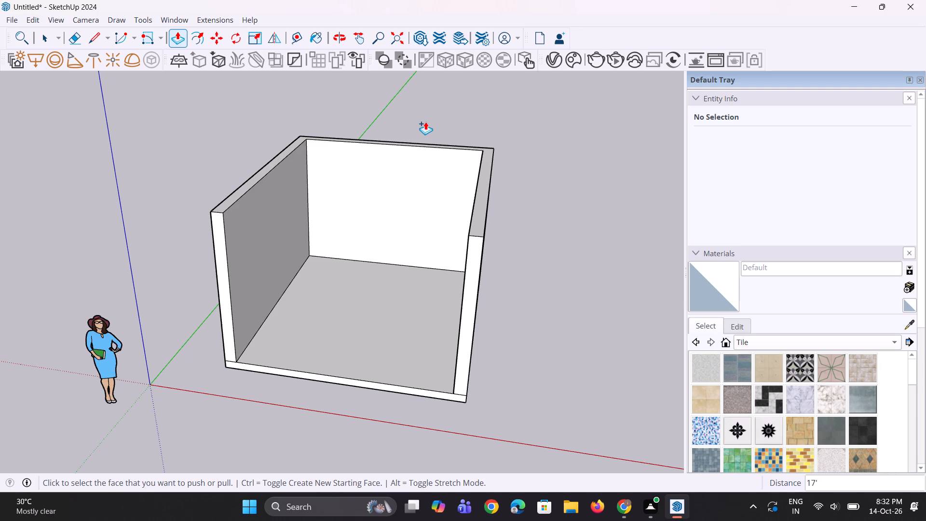
scroll(425, 122, "down", 2)
middle_click_drag(494, 223, 437, 235)
scroll(437, 235, "down", 1)
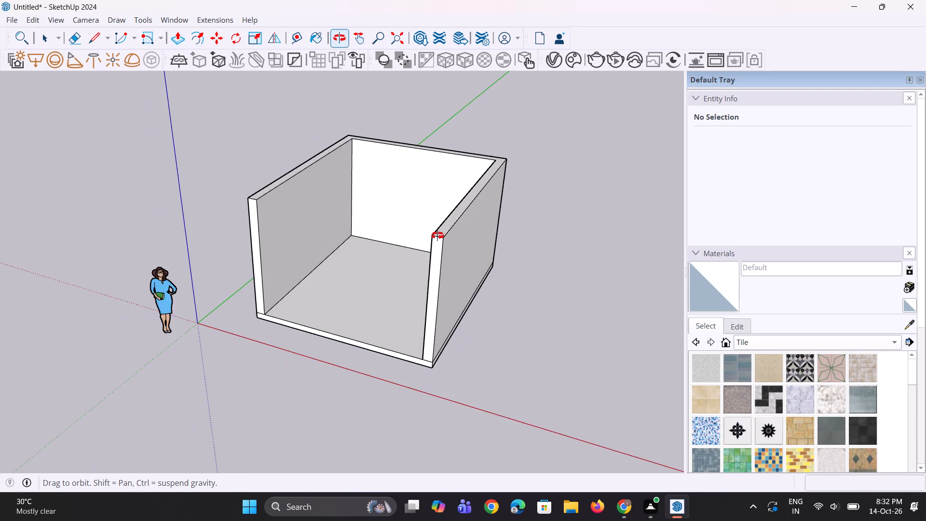
Examine the room's interior from the front and above, and inspect the back wall's inner top edge.
middle_click_drag(437, 235, 451, 249)
scroll(314, 226, "up", 7)
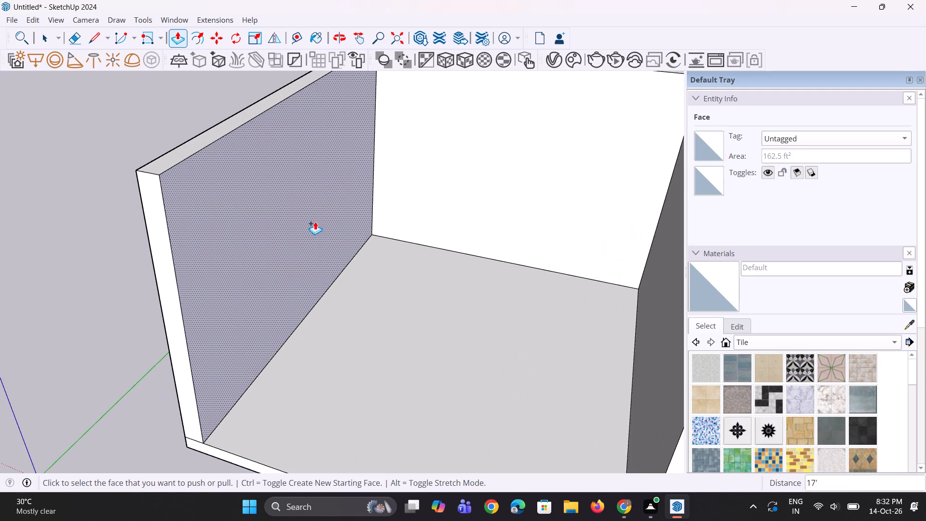
scroll(341, 255, "down", 4)
middle_click_drag(345, 252, 405, 303)
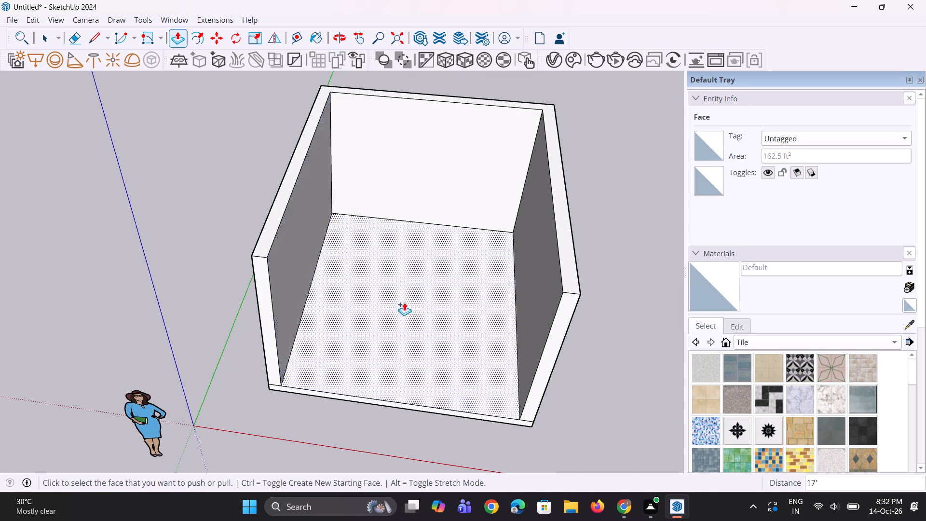
scroll(395, 298, "down", 3)
middle_click_drag(424, 277, 412, 214)
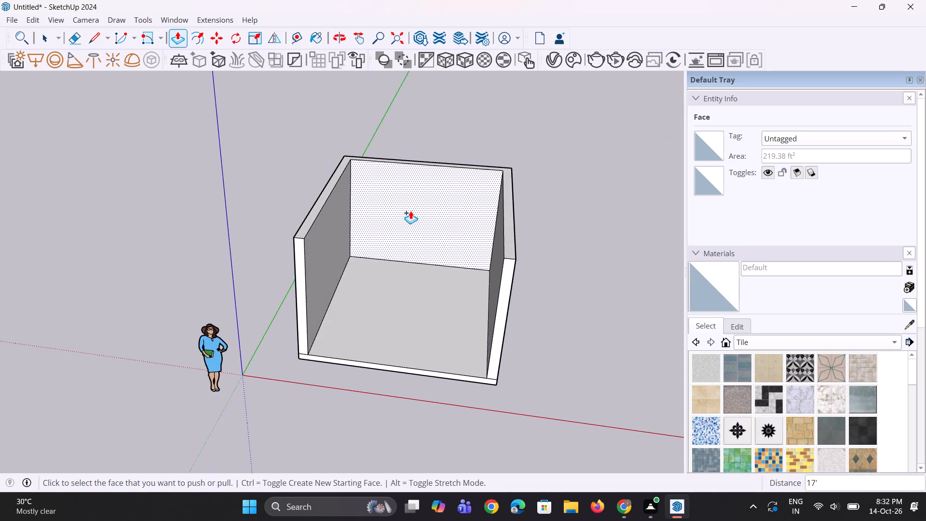
key("space")
type("v")
scroll(424, 188, "up", 8)
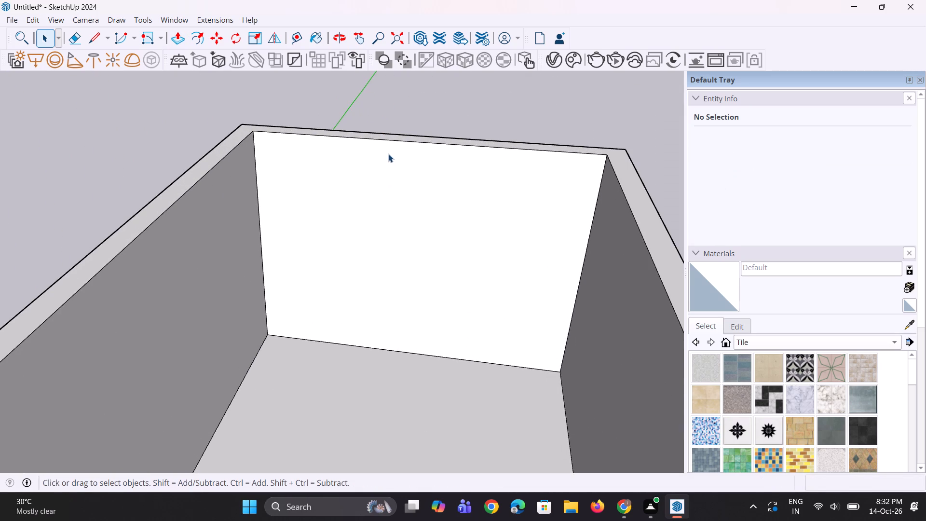
left_click(342, 138)
scroll(369, 168, "up", 2)
middle_click_drag(380, 176, 381, 136)
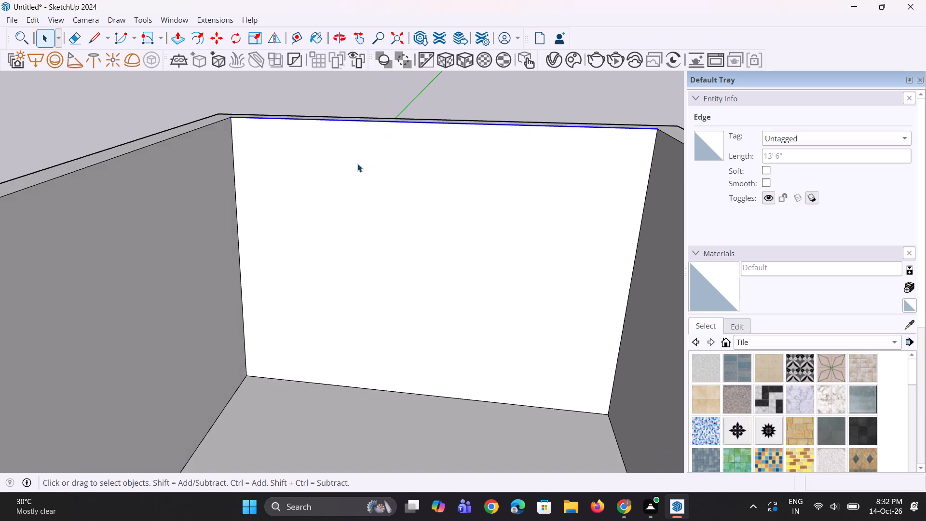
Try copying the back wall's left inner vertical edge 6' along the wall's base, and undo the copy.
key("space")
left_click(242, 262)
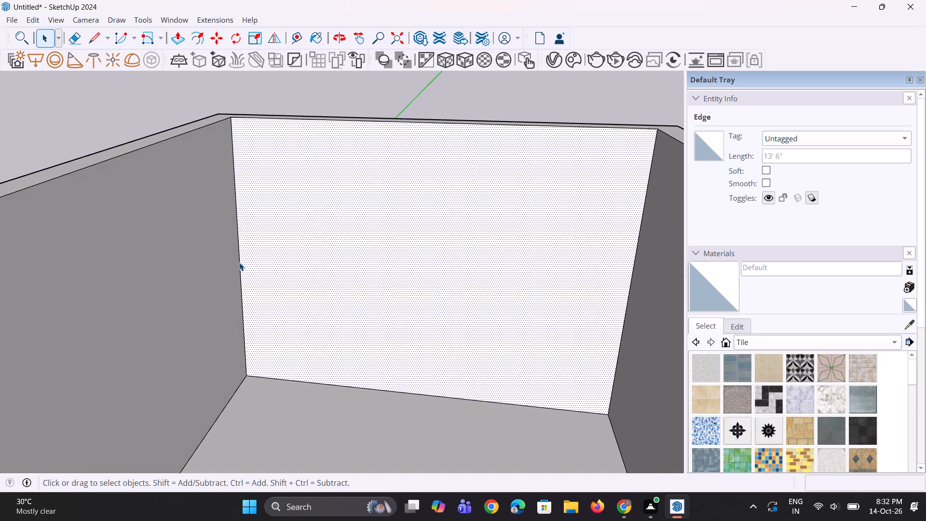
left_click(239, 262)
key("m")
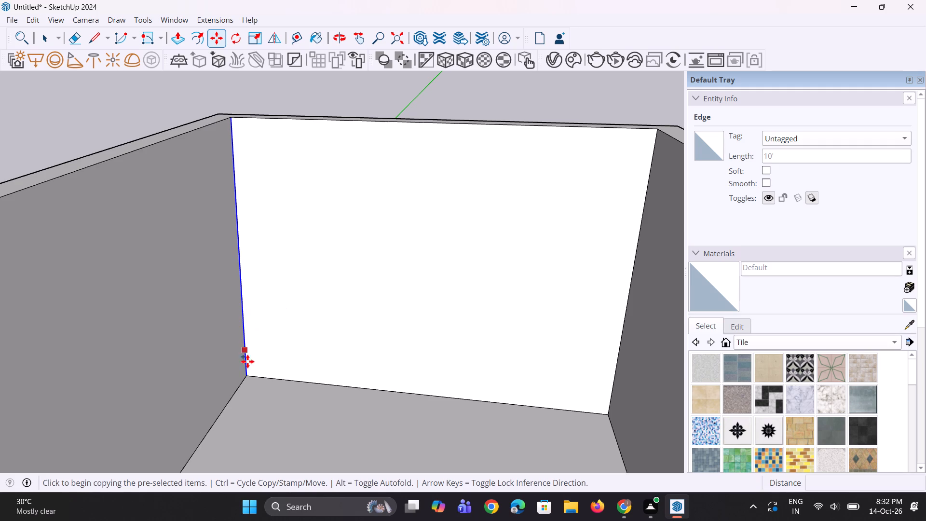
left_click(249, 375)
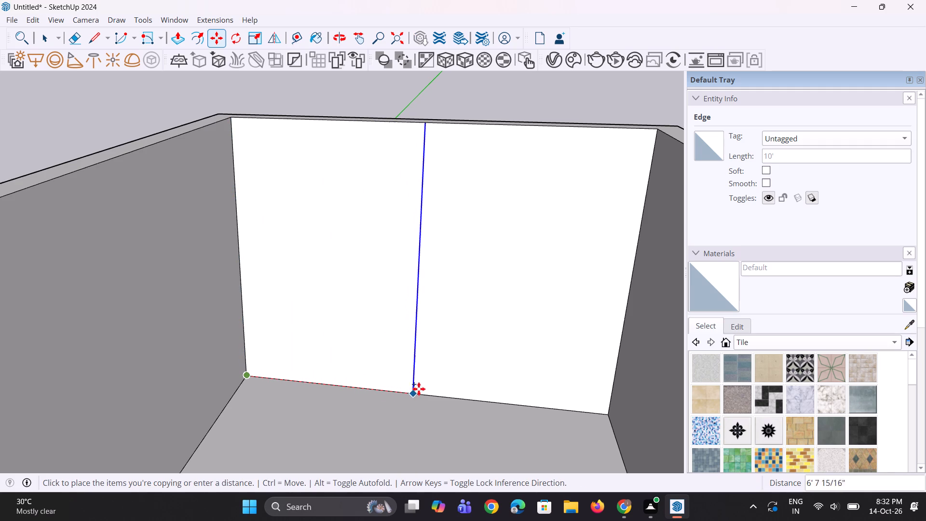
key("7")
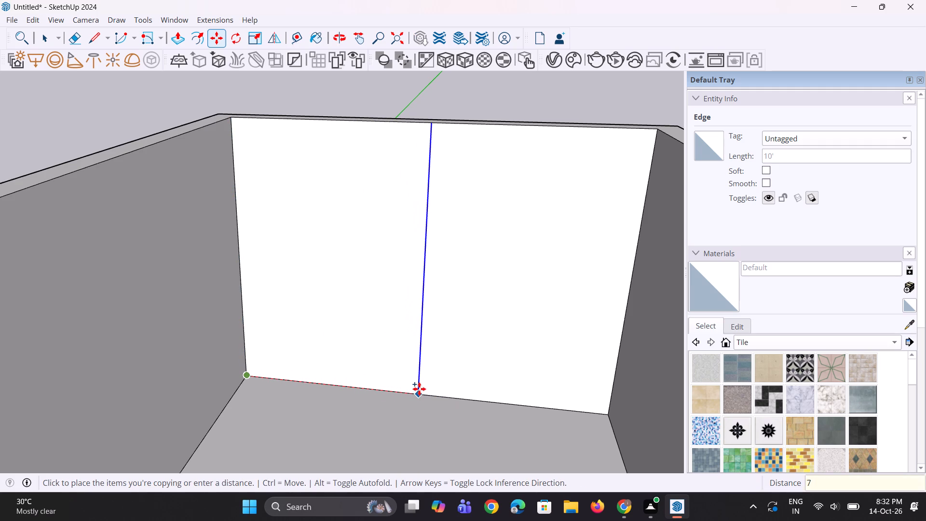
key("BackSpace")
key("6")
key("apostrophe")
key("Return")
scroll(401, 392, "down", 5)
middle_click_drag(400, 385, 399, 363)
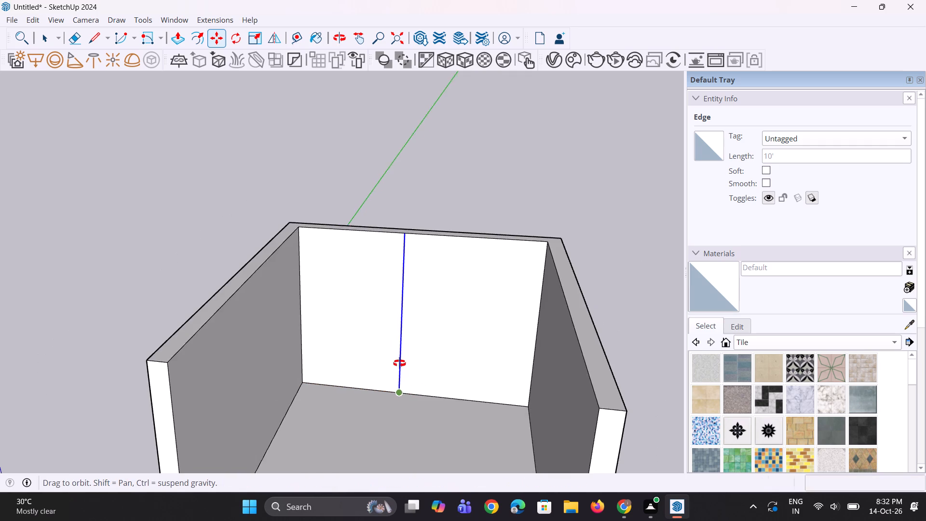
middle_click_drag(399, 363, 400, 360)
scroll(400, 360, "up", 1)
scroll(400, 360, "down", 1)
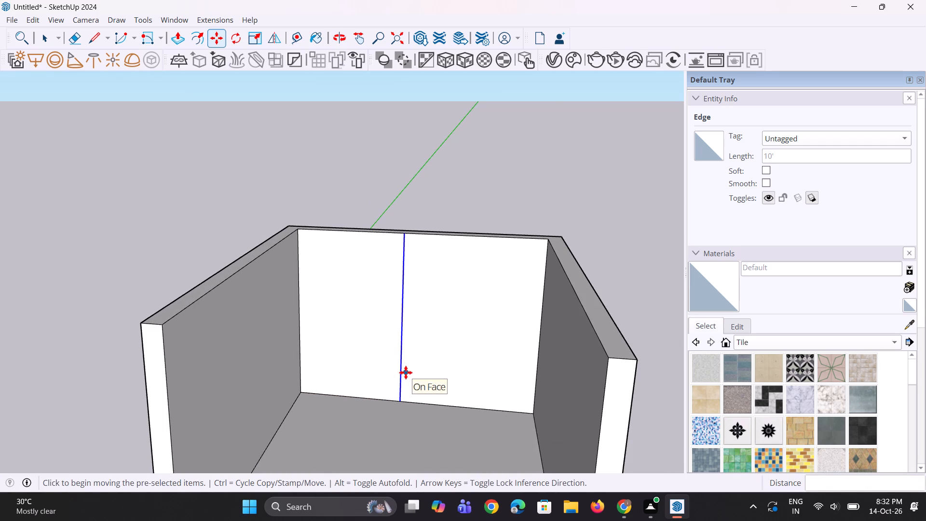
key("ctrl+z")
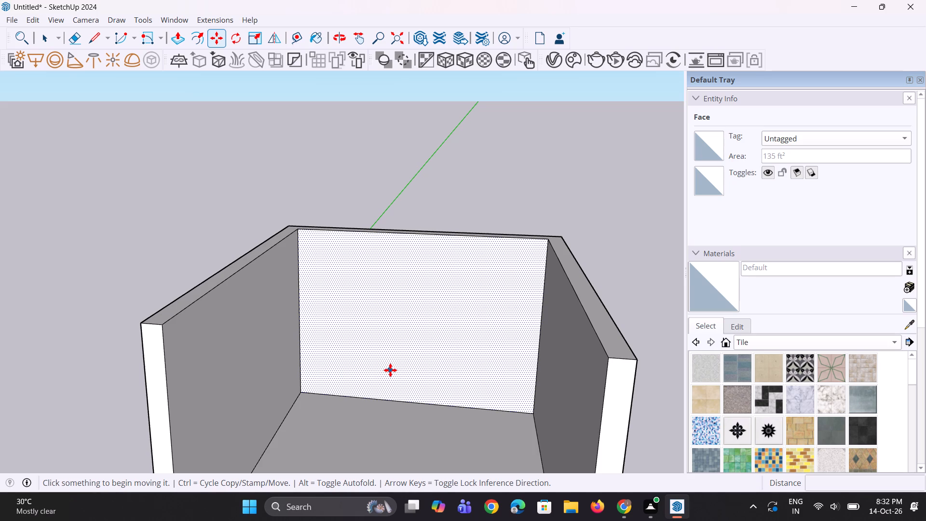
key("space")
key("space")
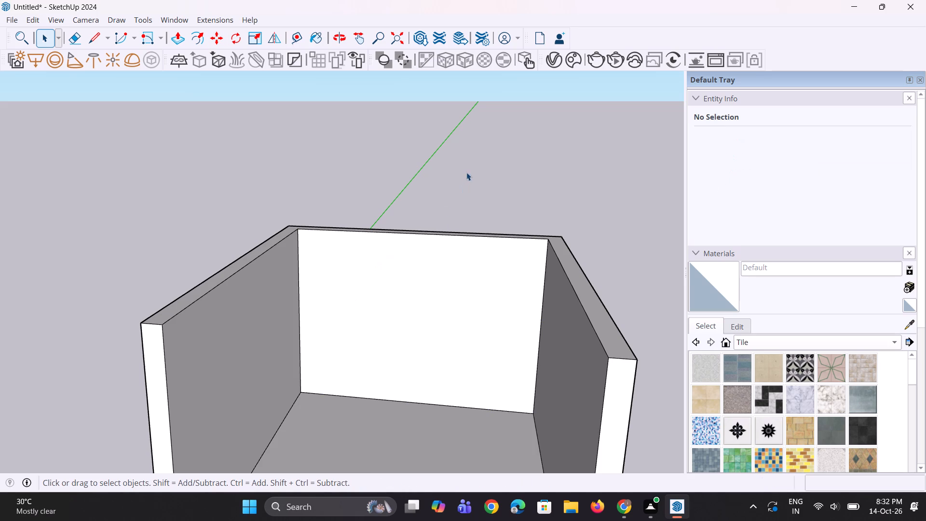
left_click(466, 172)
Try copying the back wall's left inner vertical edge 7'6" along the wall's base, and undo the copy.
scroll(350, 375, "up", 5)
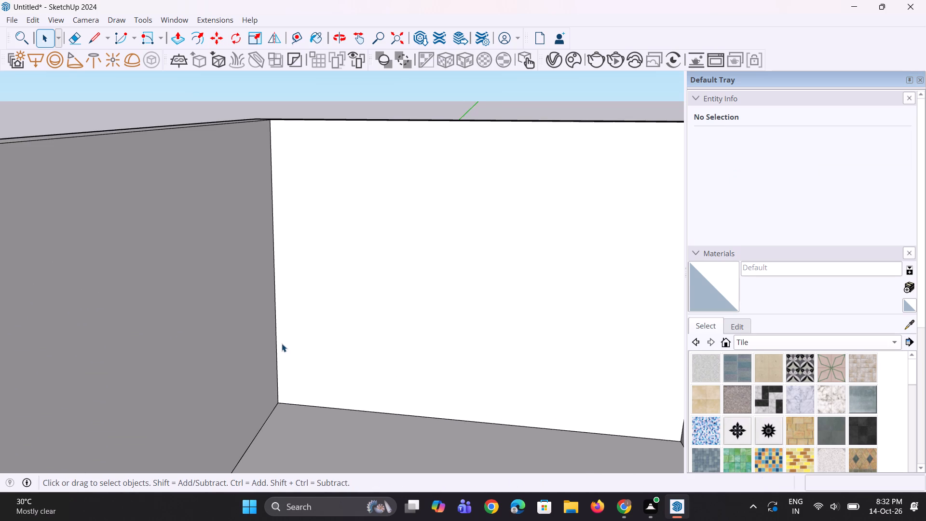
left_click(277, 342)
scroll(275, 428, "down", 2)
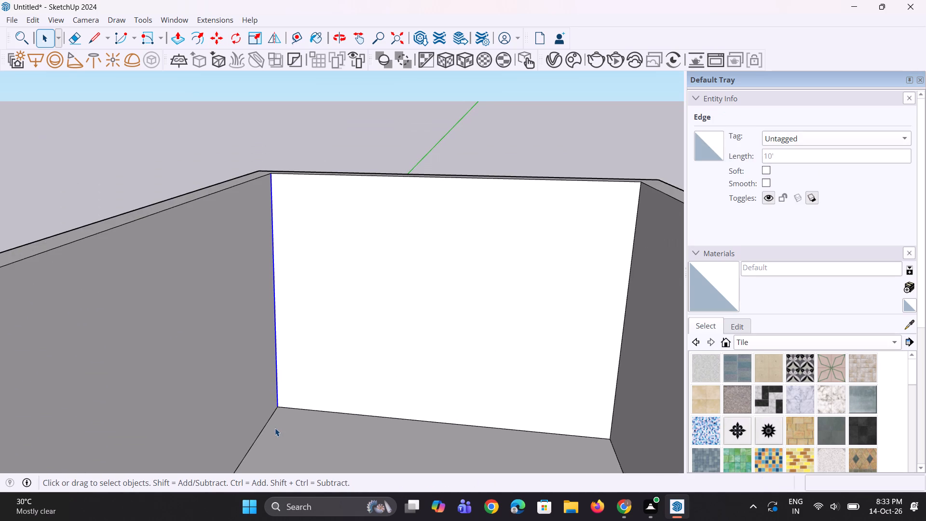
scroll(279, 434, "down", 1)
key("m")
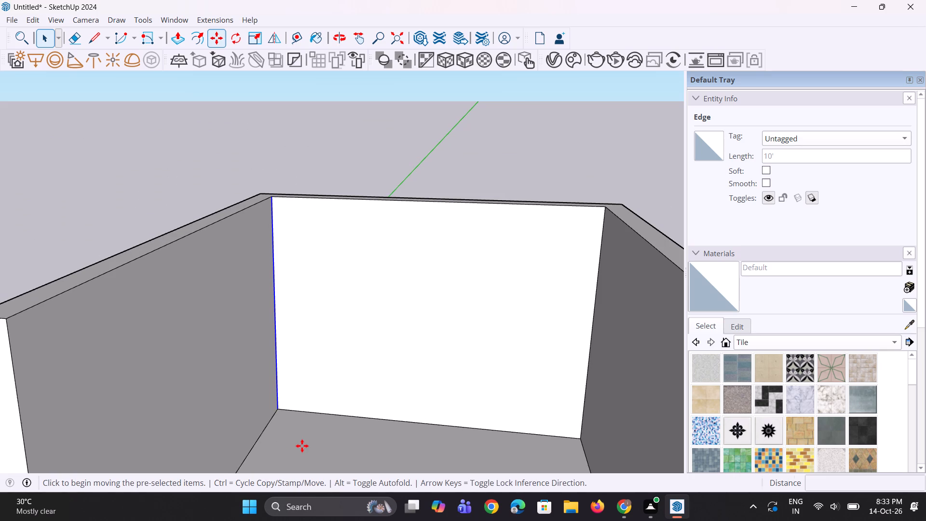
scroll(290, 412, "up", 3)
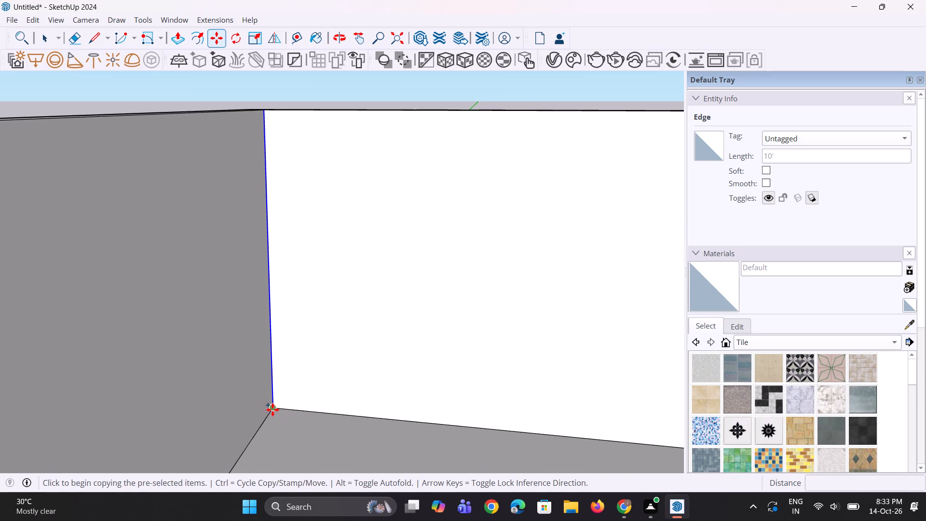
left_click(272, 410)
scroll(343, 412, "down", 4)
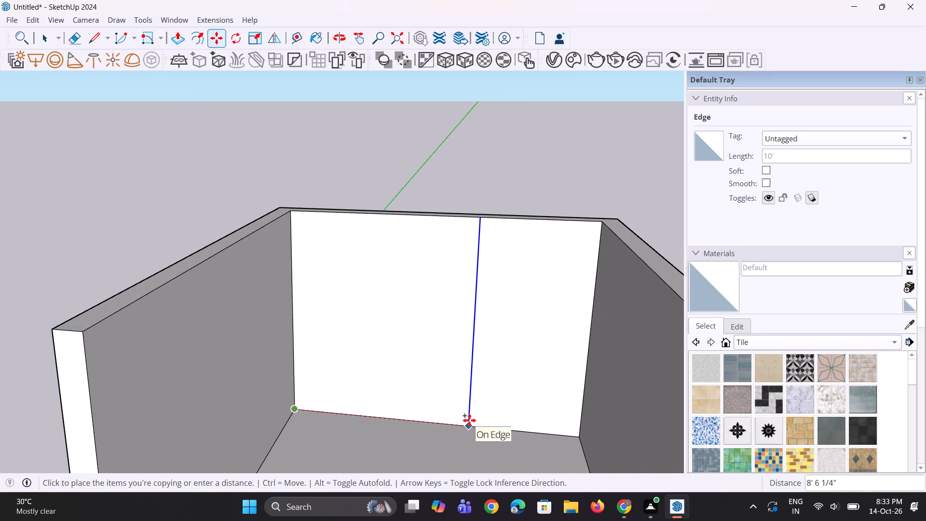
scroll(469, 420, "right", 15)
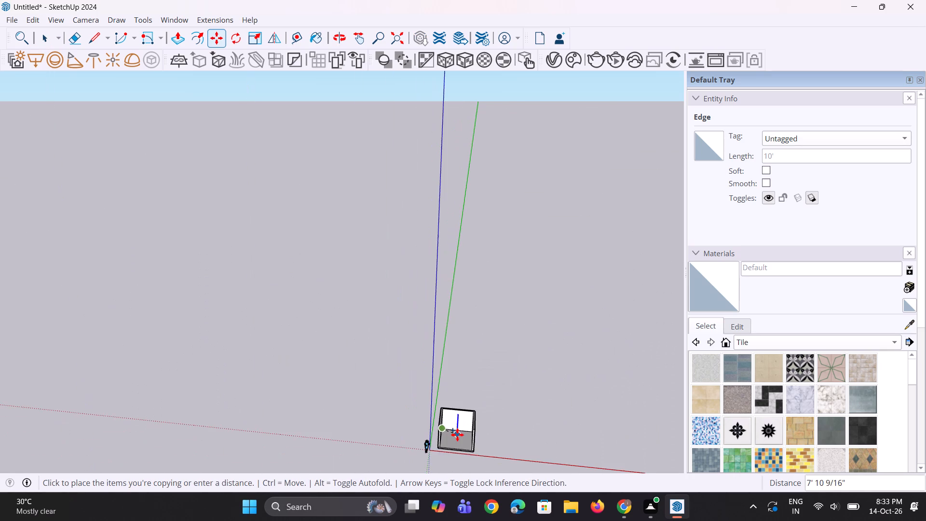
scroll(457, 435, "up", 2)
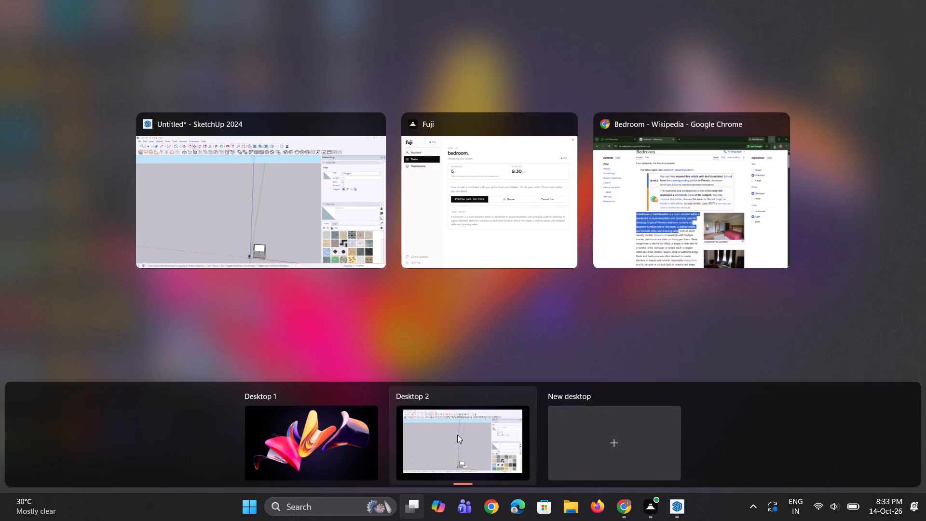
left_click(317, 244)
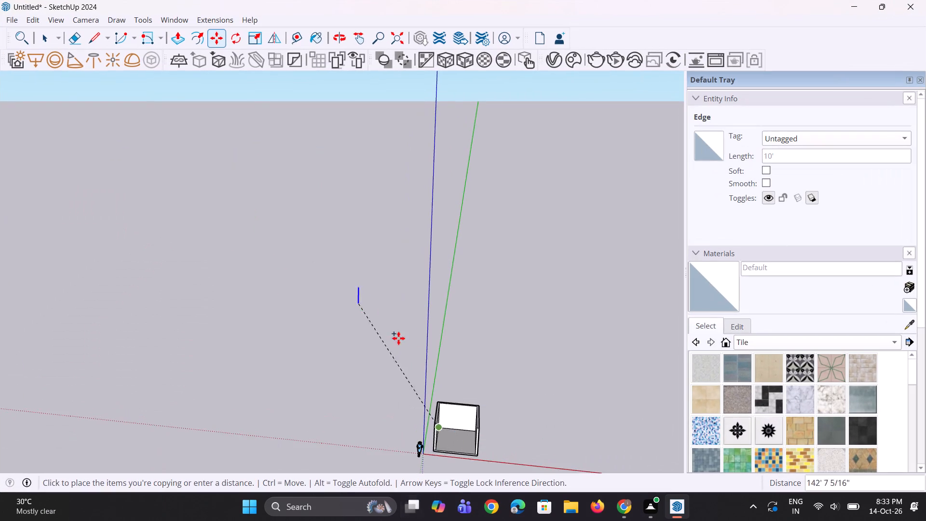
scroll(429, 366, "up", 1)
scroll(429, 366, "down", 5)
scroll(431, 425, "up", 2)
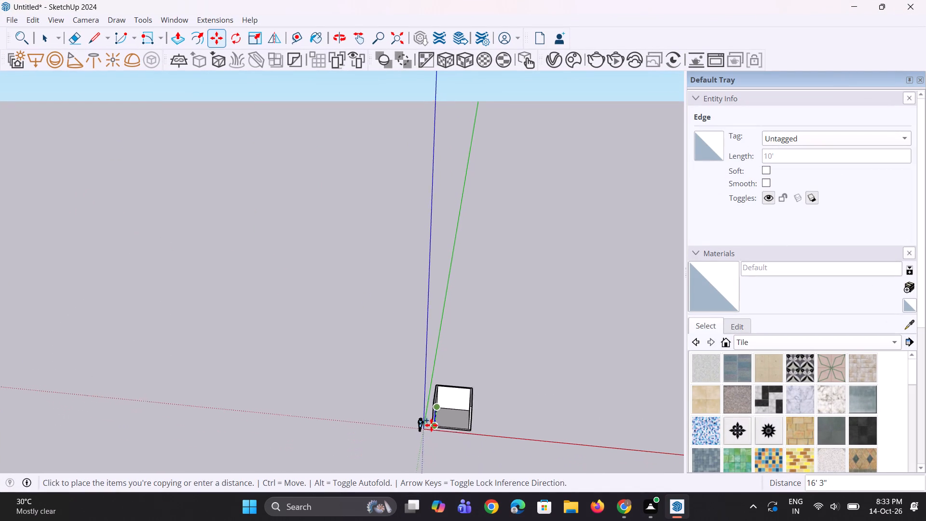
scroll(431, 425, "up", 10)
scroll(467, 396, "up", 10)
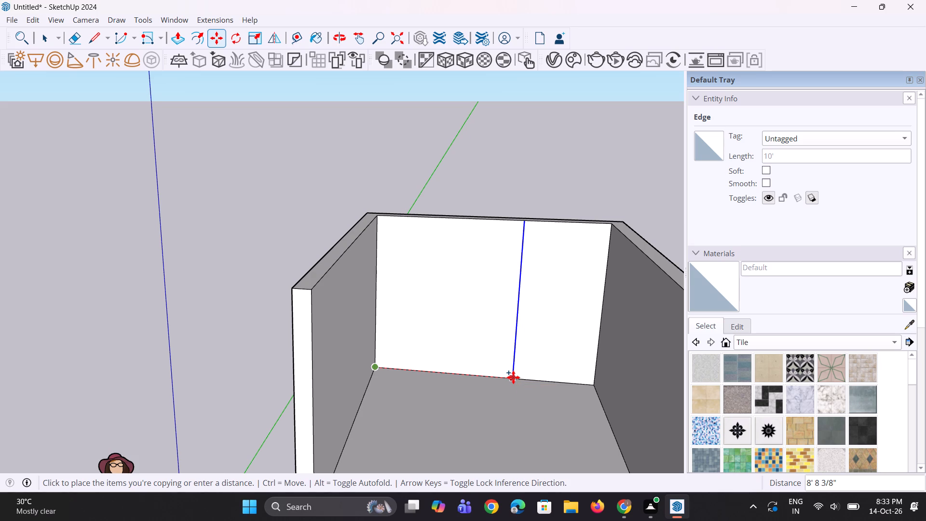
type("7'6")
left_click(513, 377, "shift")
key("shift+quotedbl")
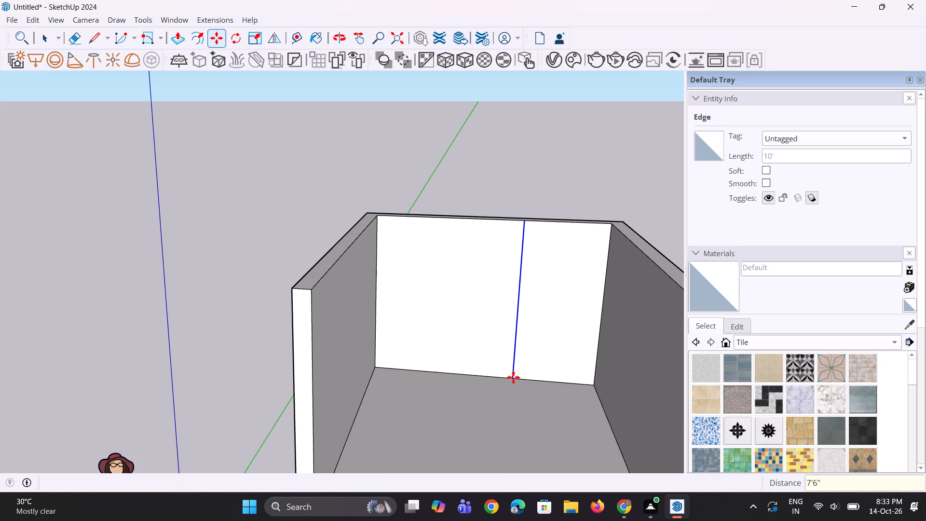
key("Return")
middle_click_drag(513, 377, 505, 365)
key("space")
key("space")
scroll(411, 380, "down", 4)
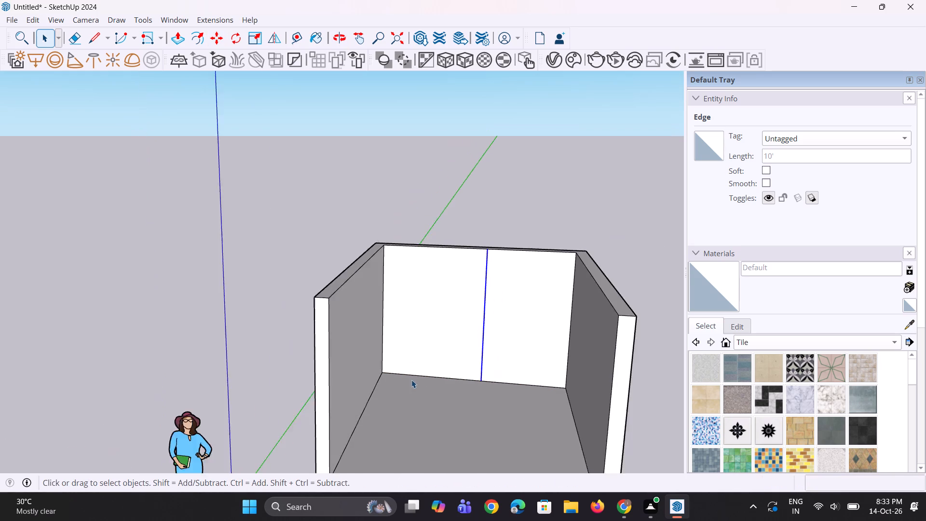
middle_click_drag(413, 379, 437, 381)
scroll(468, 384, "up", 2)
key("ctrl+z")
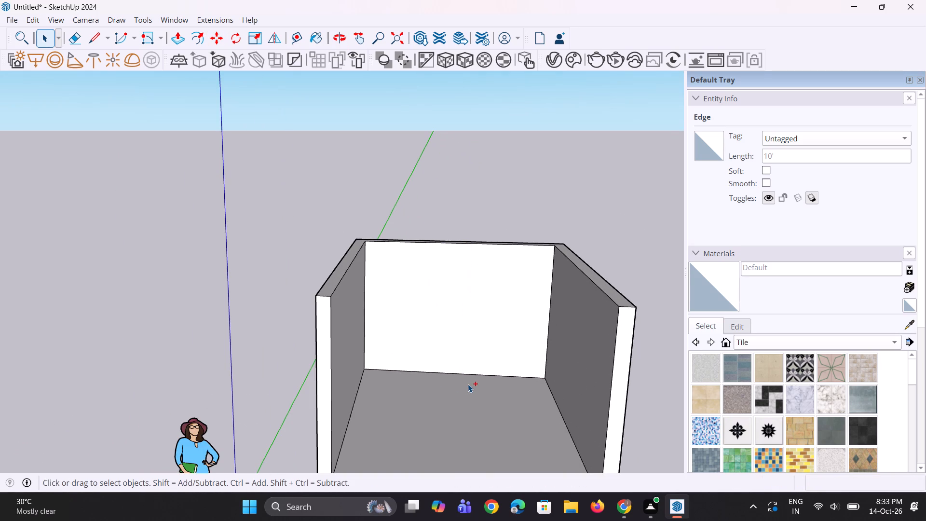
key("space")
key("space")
Copy the back wall's left inner vertical edge 10' along the wall's base, dividing the wall face in two.
scroll(369, 349, "up", 2)
middle_click_drag(369, 344, 347, 340)
scroll(350, 342, "up", 2)
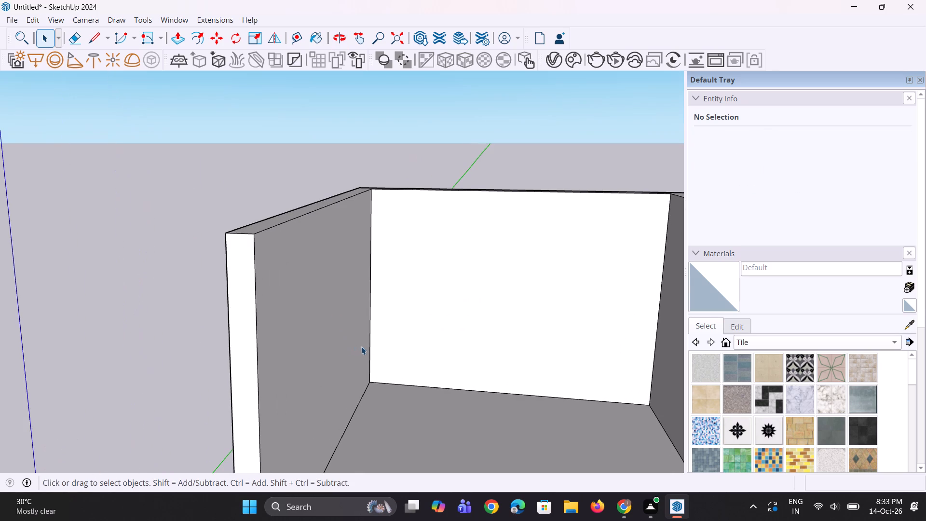
left_click(369, 361)
key("m")
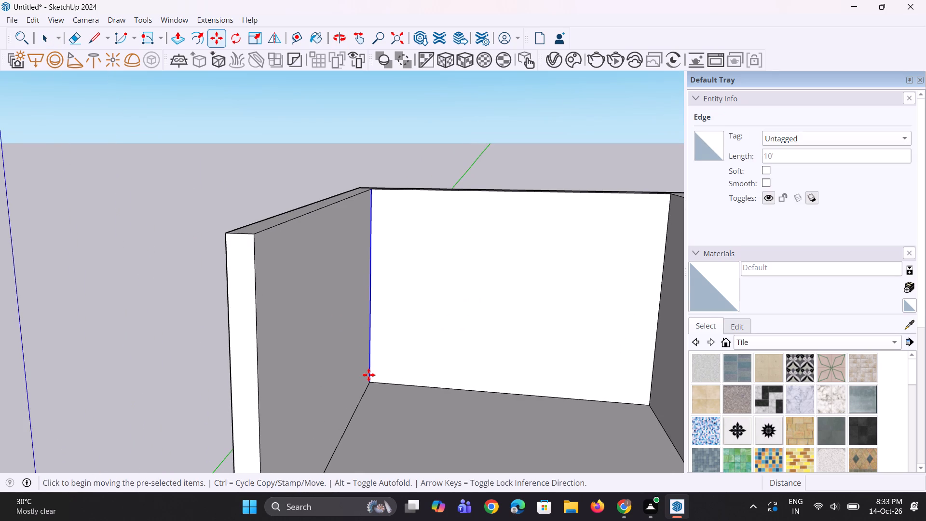
left_click(368, 382)
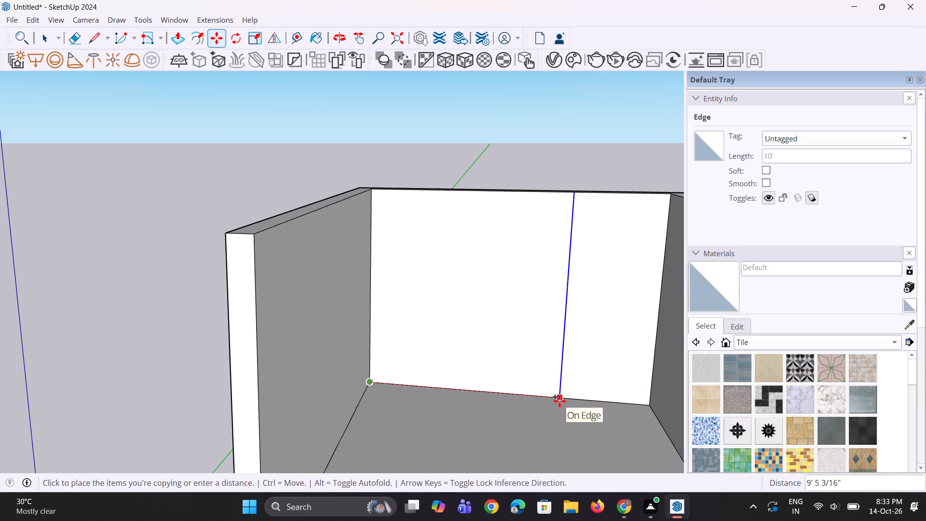
type("10'")
key("Return")
scroll(517, 407, "down", 5)
middle_click(517, 407)
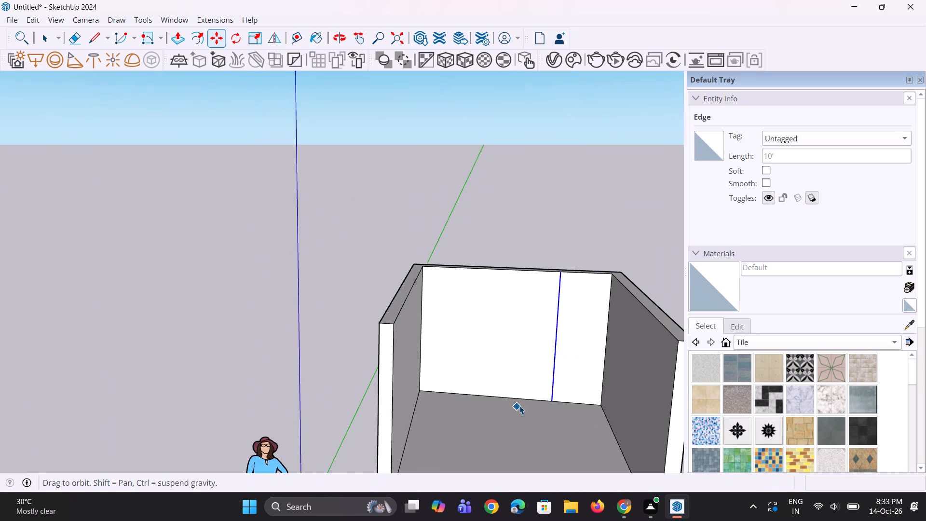
key("space")
key("space")
key("space")
left_click(529, 152)
middle_click_drag(537, 259, 470, 321)
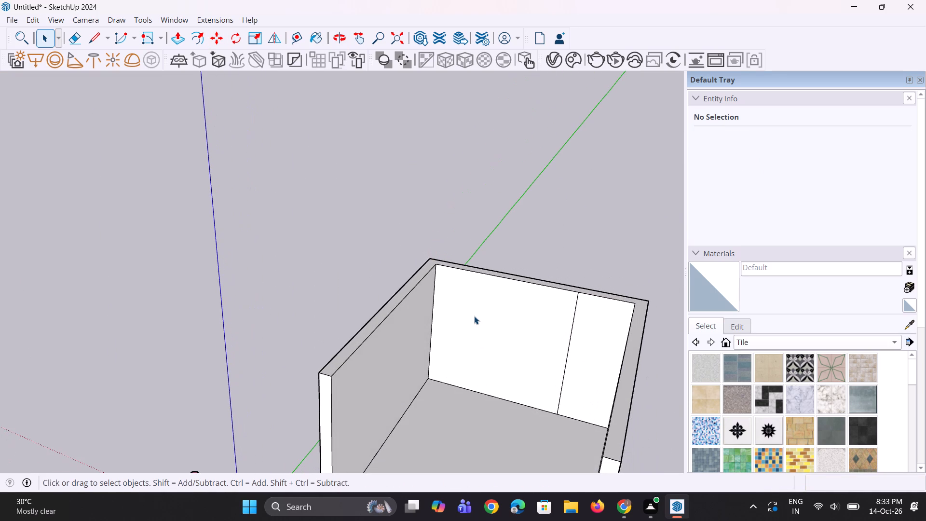
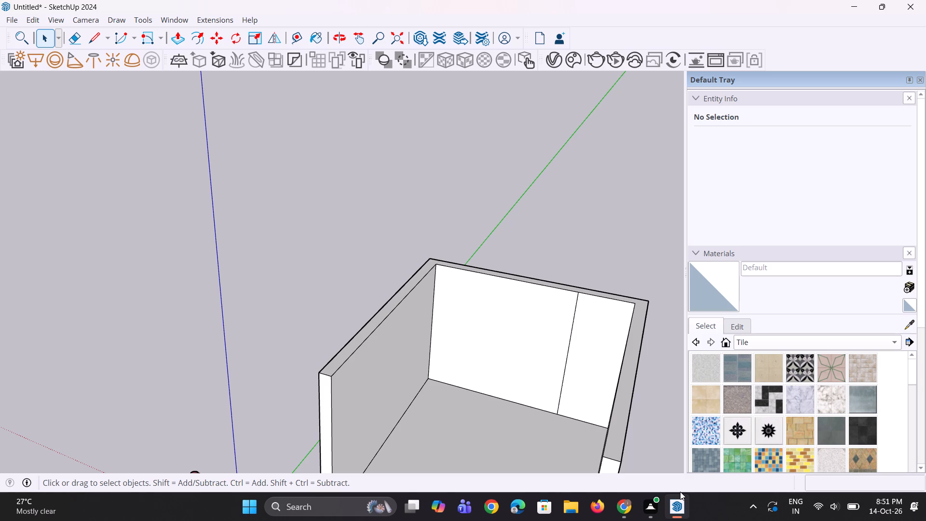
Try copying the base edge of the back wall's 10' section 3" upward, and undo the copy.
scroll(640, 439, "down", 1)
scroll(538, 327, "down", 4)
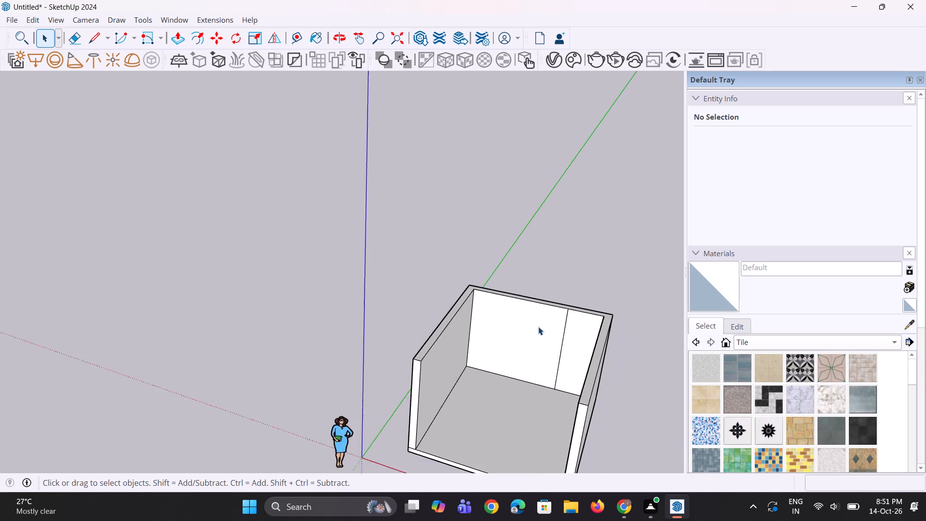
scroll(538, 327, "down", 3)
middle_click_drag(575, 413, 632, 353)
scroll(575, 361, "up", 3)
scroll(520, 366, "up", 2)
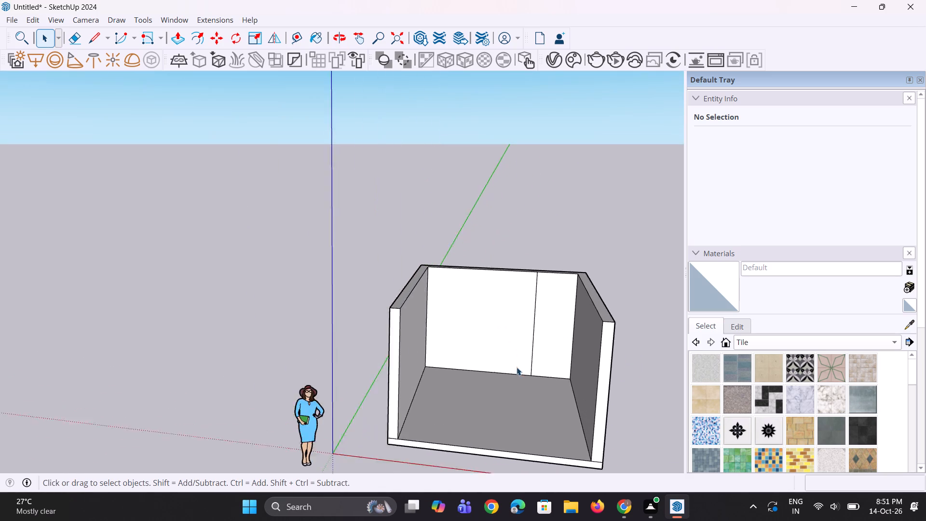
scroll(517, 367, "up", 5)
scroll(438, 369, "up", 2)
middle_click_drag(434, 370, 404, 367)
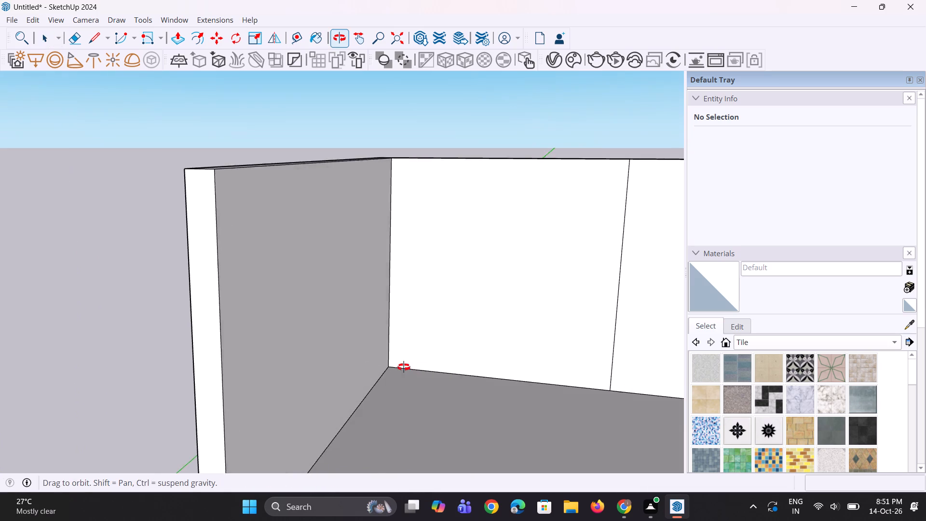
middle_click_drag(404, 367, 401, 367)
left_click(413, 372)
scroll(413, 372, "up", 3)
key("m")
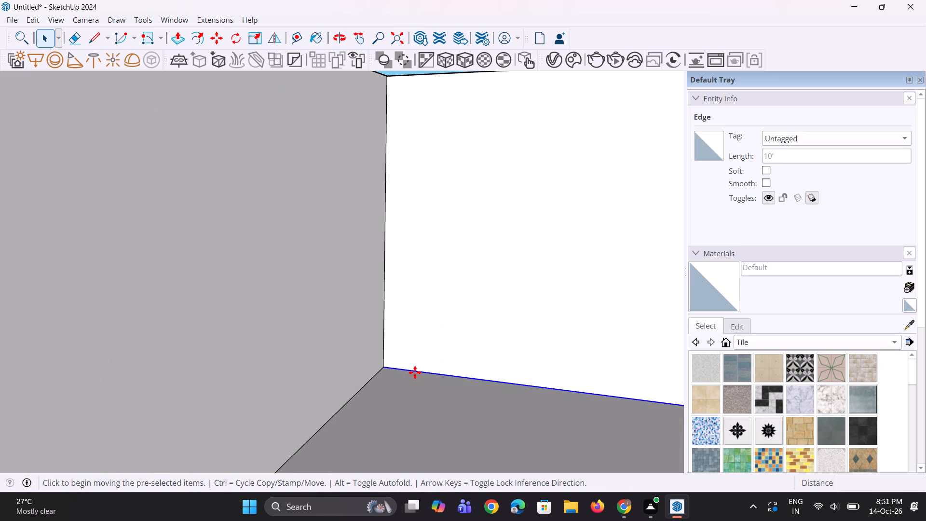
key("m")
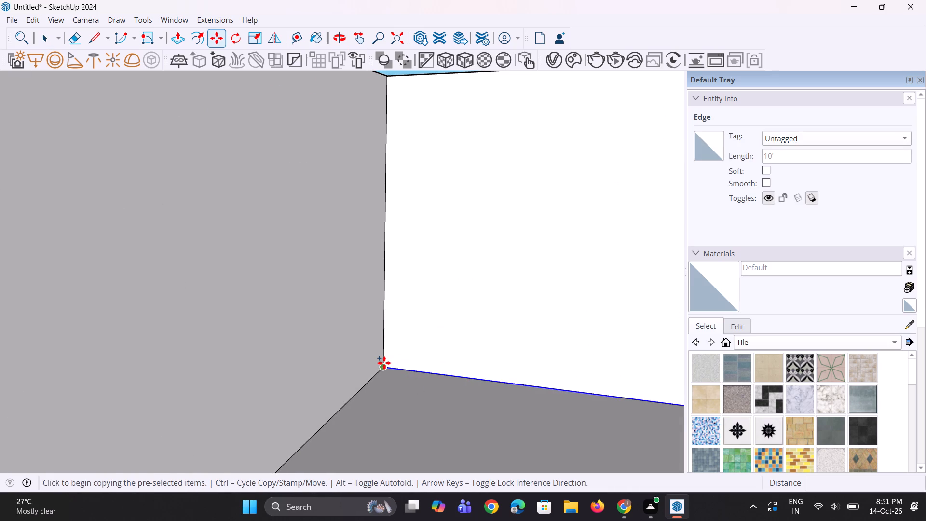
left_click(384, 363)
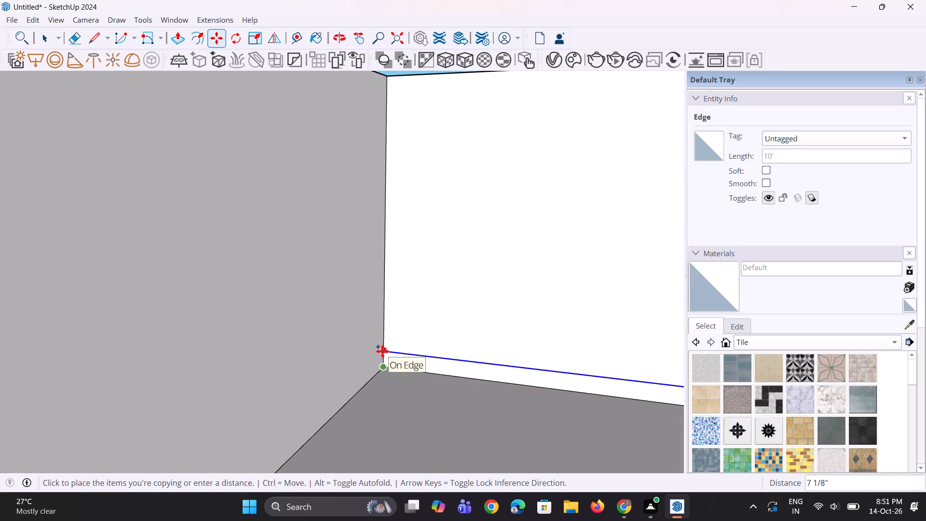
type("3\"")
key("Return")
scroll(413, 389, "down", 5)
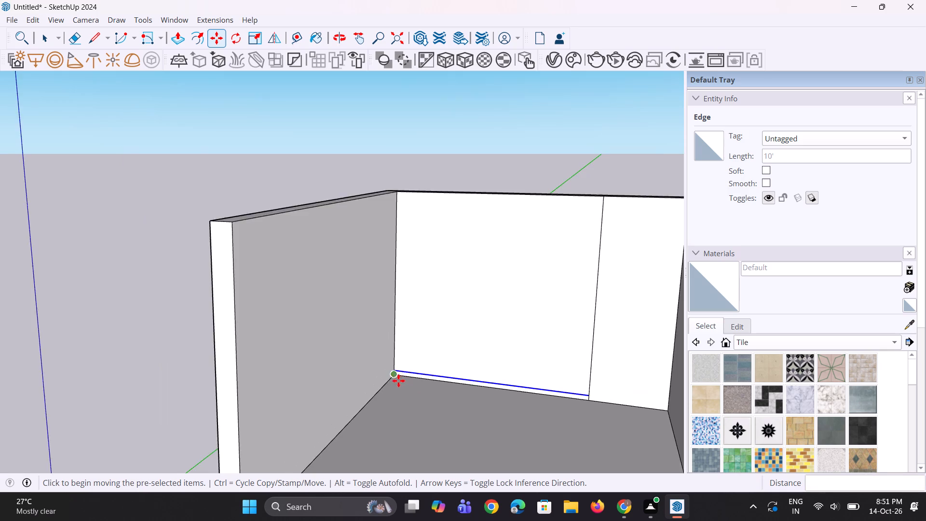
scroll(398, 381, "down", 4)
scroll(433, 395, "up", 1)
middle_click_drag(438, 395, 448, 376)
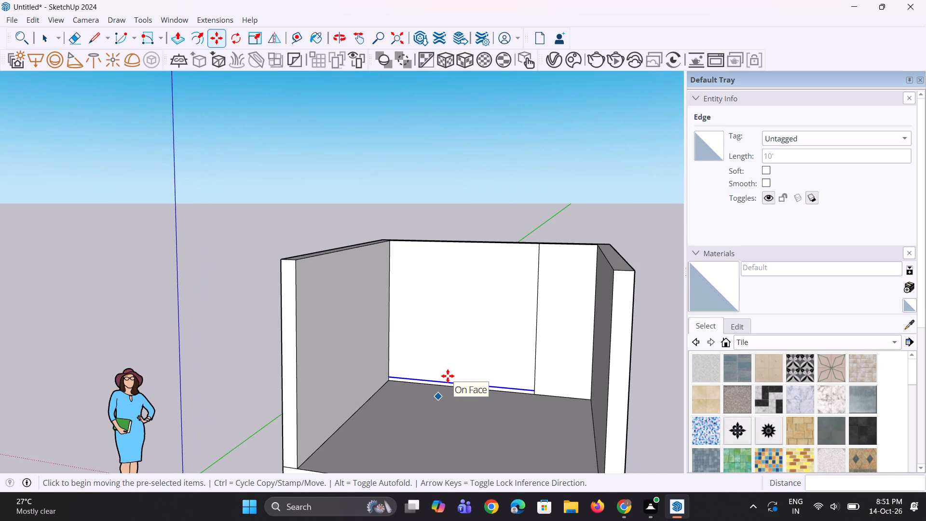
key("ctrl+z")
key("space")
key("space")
Copy the base edge of the back wall's 10' section 5" upward, marking off a strip along the floor.
scroll(448, 376, "up", 6)
left_click(448, 391)
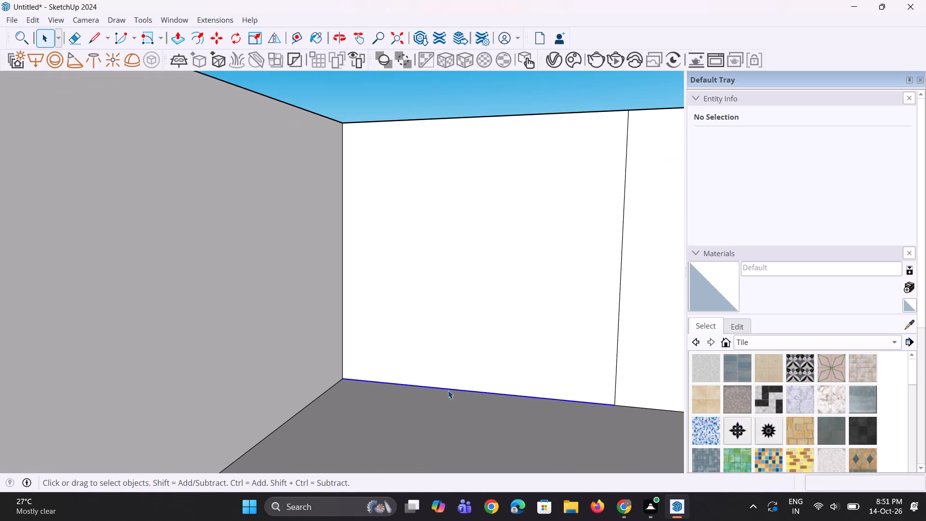
key("m")
scroll(350, 380, "up", 1)
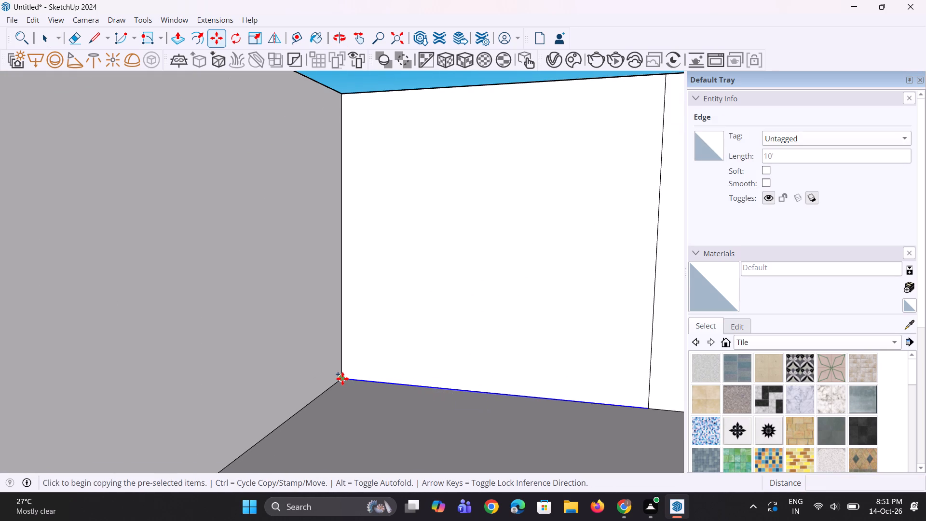
left_click(342, 379)
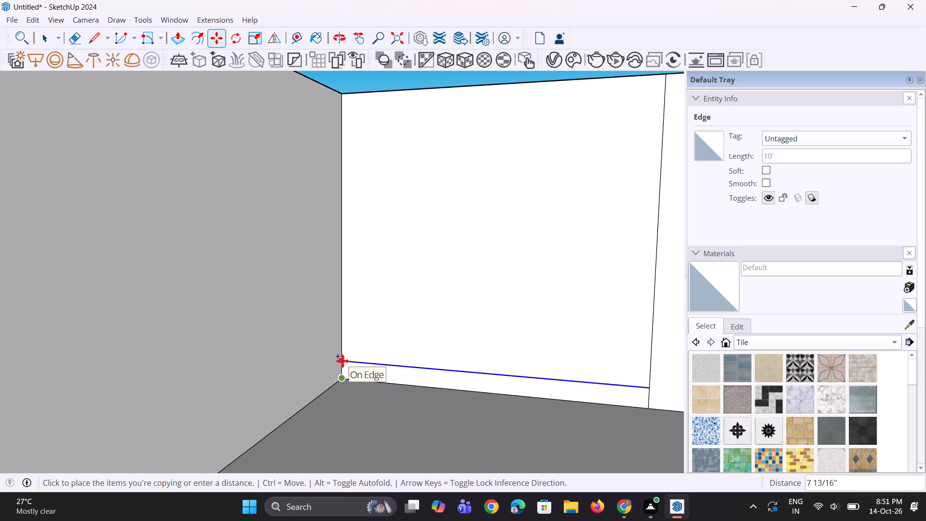
type("5\"")
key("Return")
scroll(356, 384, "down", 5)
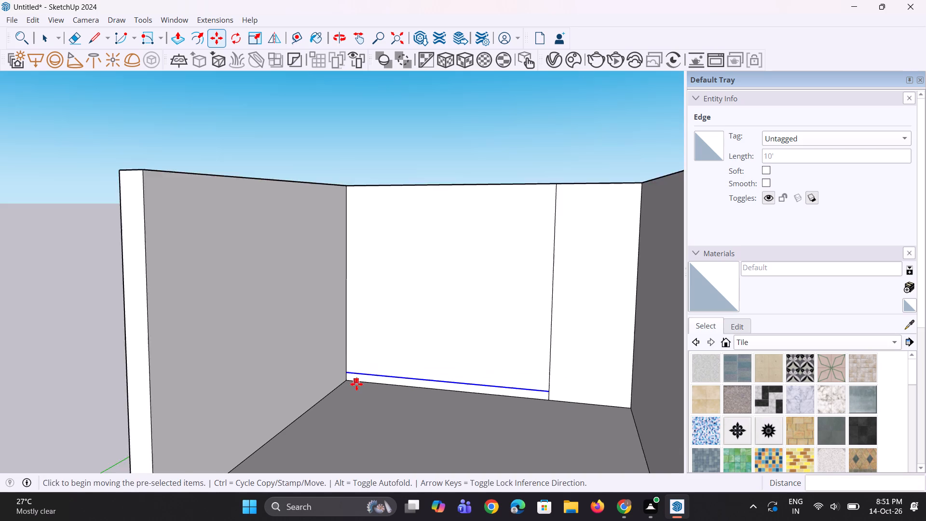
key("space")
key("space")
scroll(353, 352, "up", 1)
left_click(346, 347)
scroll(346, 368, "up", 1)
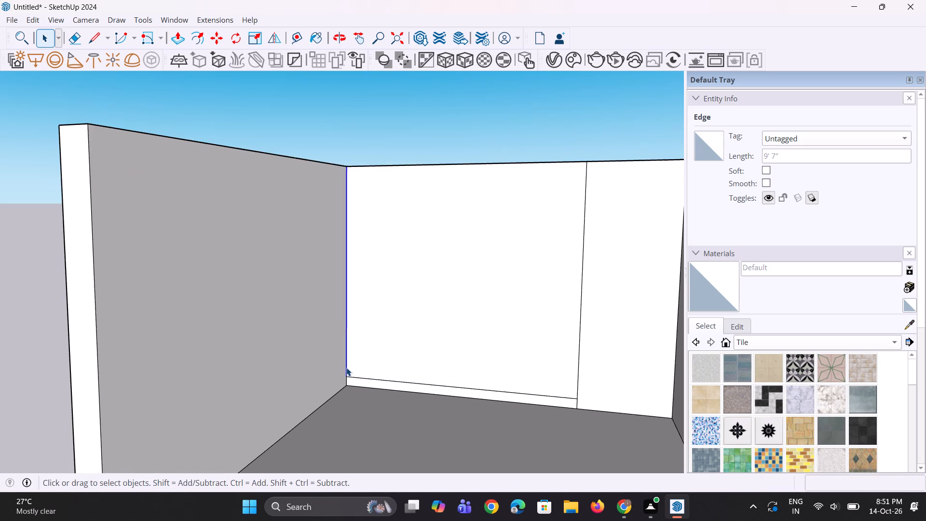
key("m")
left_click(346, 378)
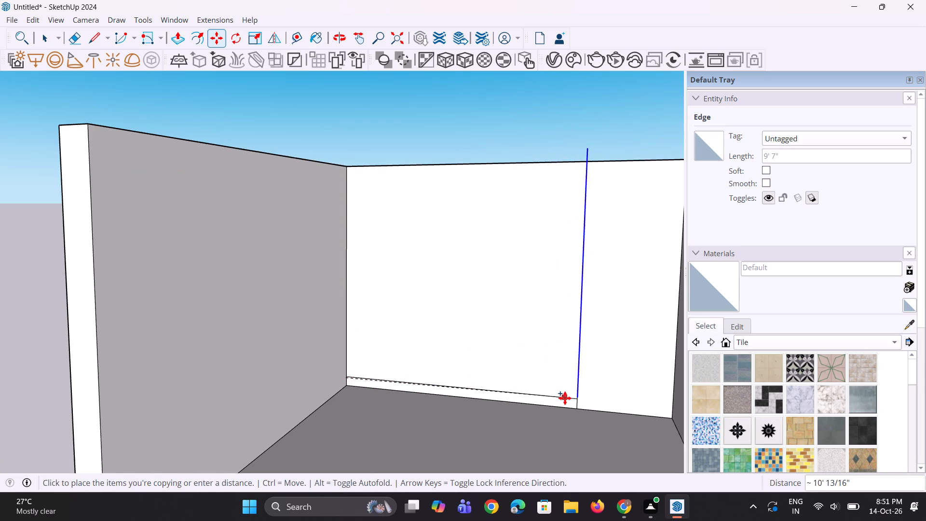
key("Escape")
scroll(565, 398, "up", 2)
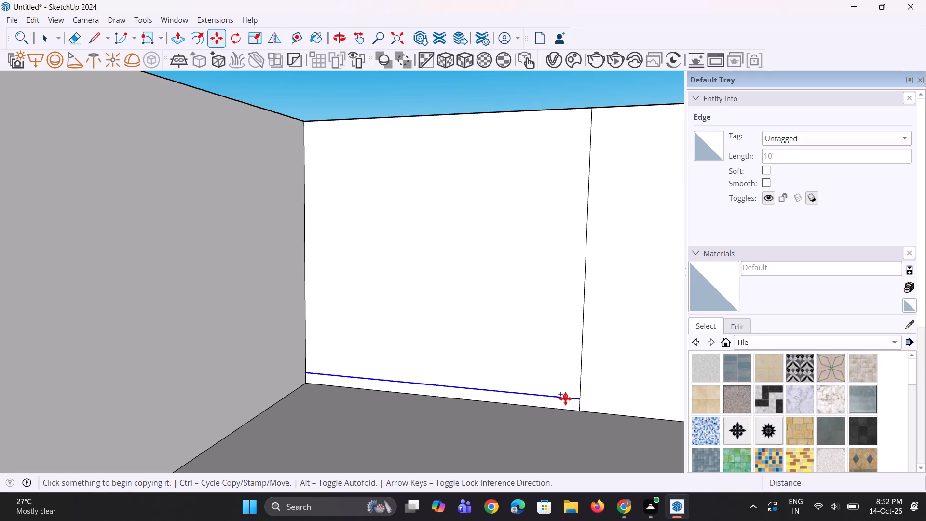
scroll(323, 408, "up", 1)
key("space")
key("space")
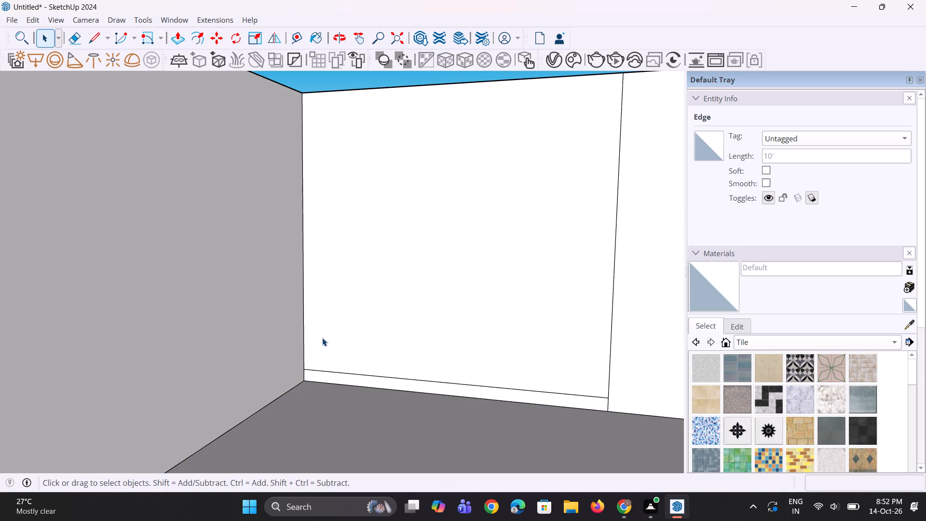
Copy the left vertical edge above the strip 10' to the dividing line and split the span into 4 equal panels.
left_click(304, 329)
scroll(305, 376, "up", 1)
scroll(305, 376, "down", 1)
key("m")
left_click(305, 367)
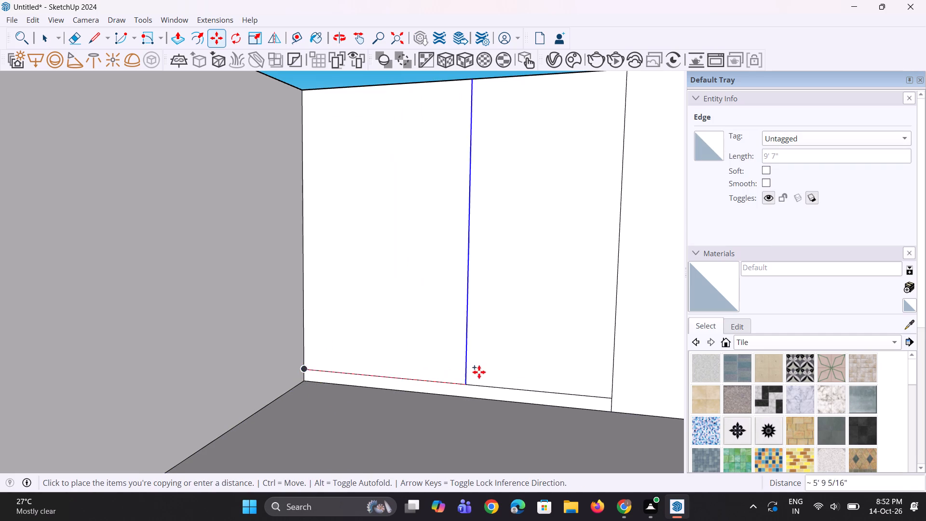
left_click(609, 398)
key("slash")
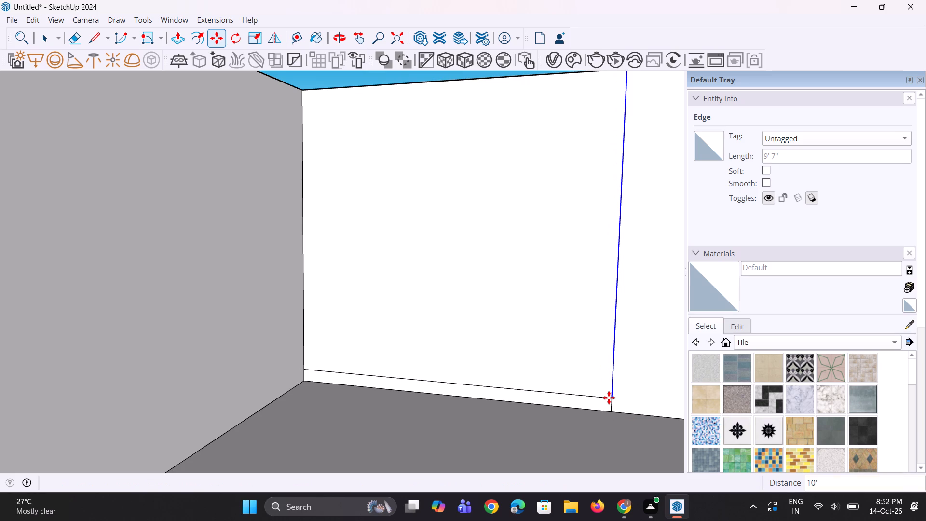
key("4")
key("Return")
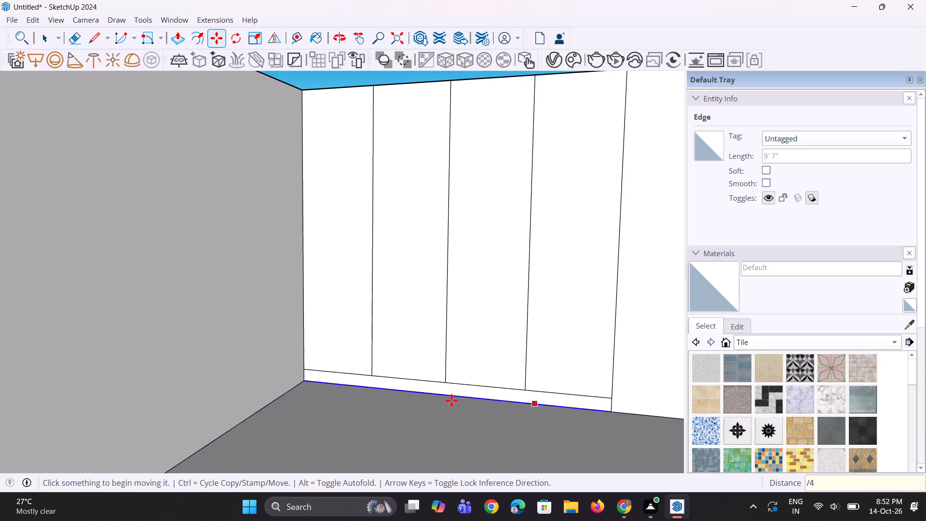
scroll(451, 400, "down", 5)
key("space")
key("space")
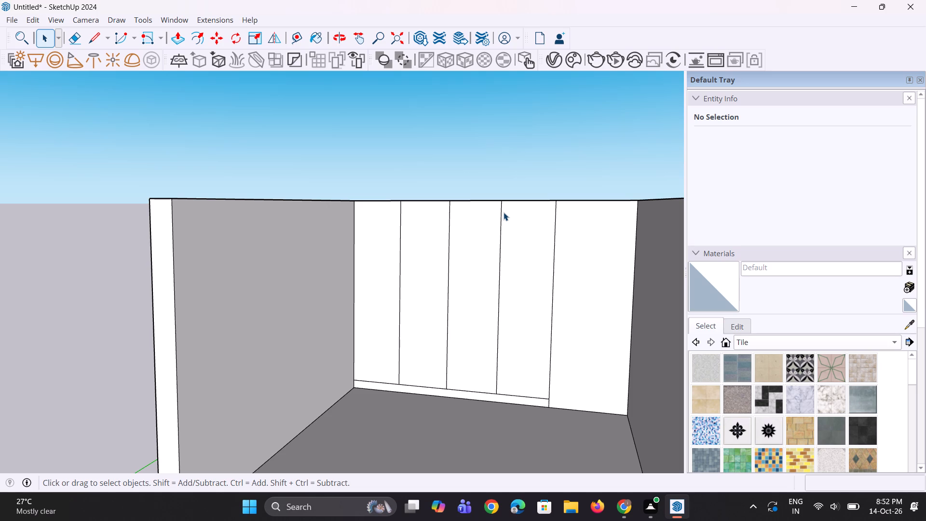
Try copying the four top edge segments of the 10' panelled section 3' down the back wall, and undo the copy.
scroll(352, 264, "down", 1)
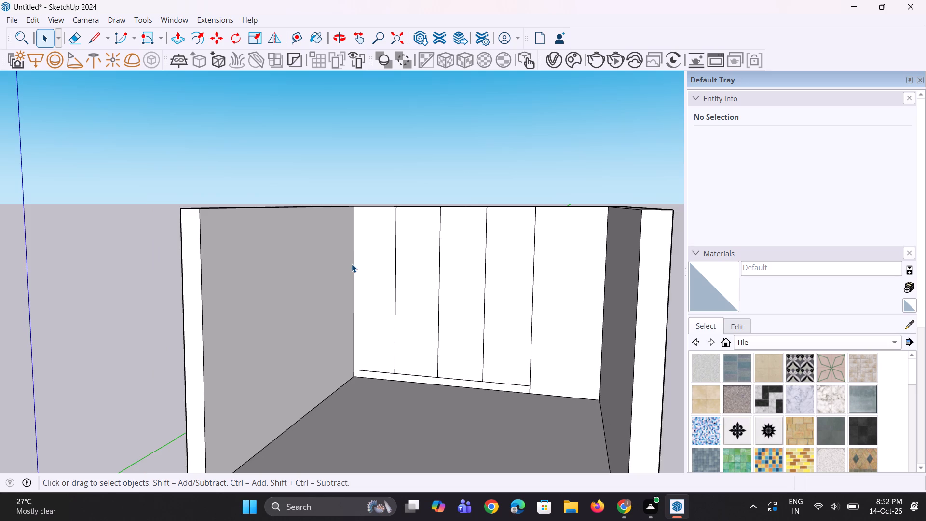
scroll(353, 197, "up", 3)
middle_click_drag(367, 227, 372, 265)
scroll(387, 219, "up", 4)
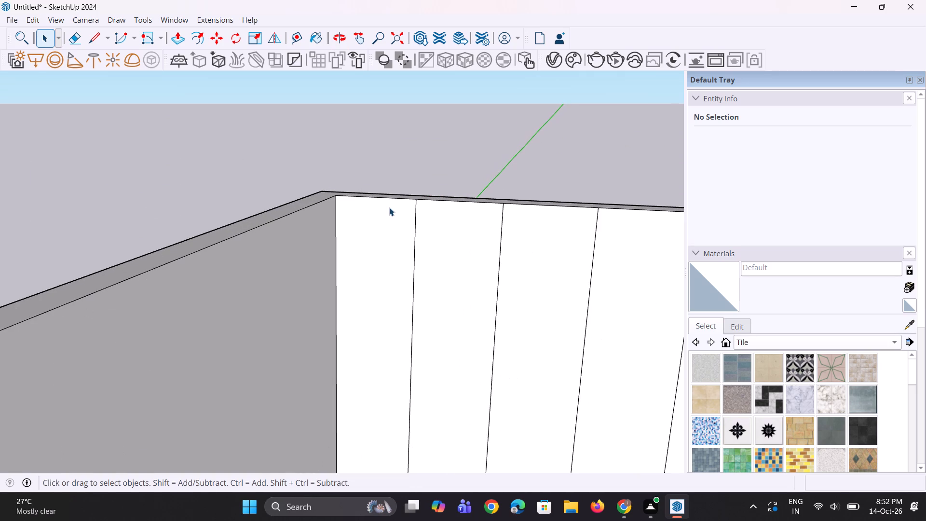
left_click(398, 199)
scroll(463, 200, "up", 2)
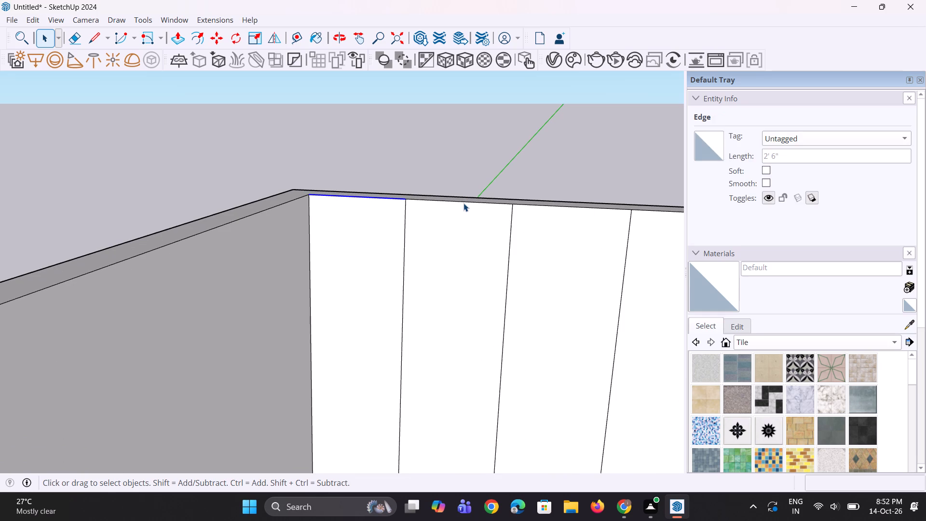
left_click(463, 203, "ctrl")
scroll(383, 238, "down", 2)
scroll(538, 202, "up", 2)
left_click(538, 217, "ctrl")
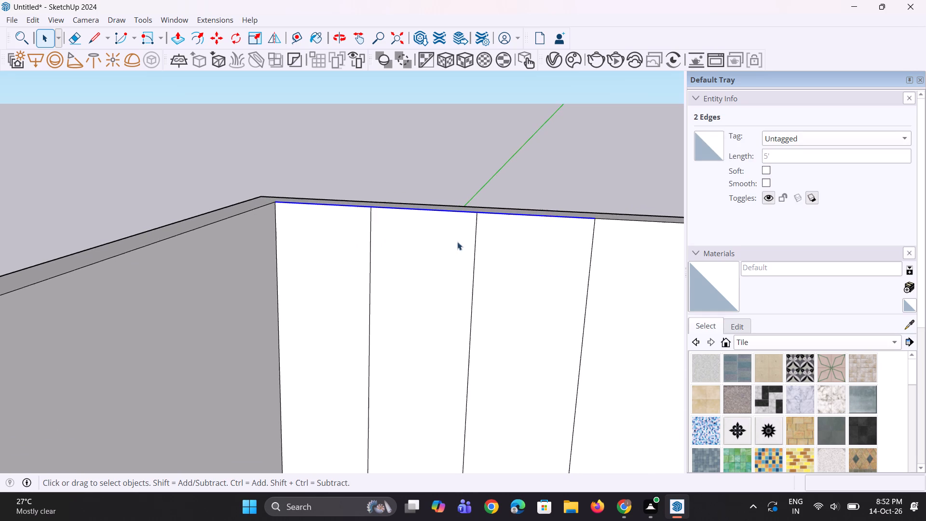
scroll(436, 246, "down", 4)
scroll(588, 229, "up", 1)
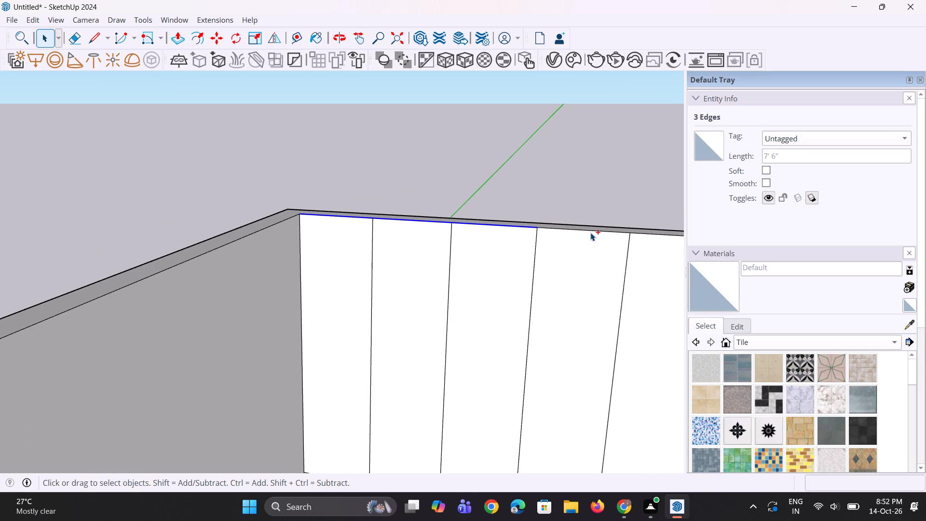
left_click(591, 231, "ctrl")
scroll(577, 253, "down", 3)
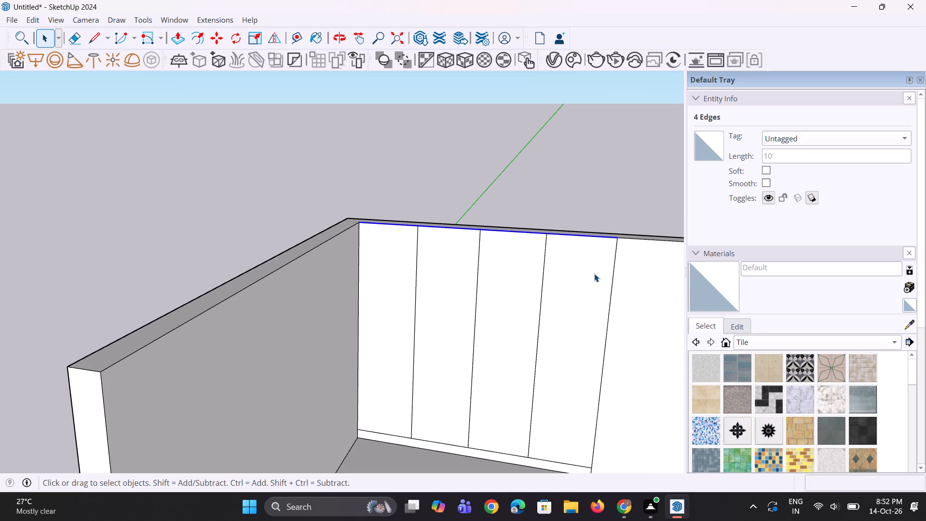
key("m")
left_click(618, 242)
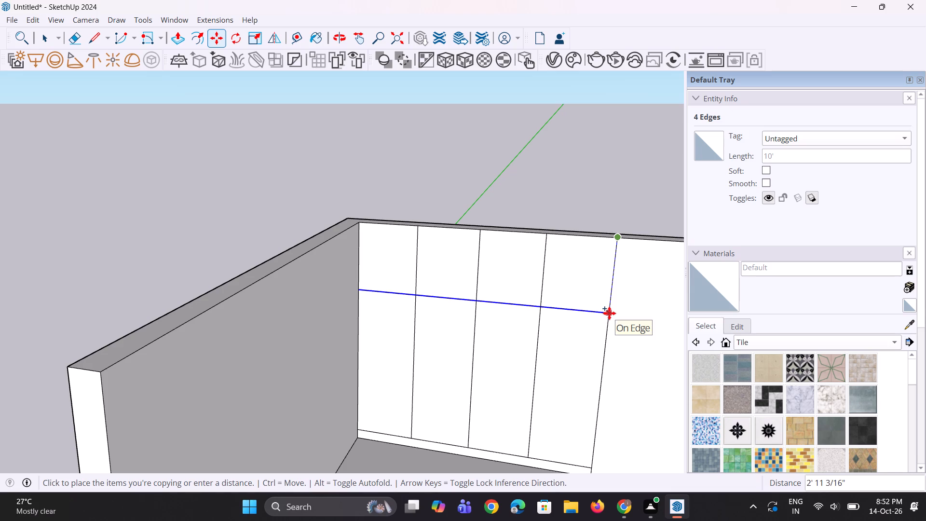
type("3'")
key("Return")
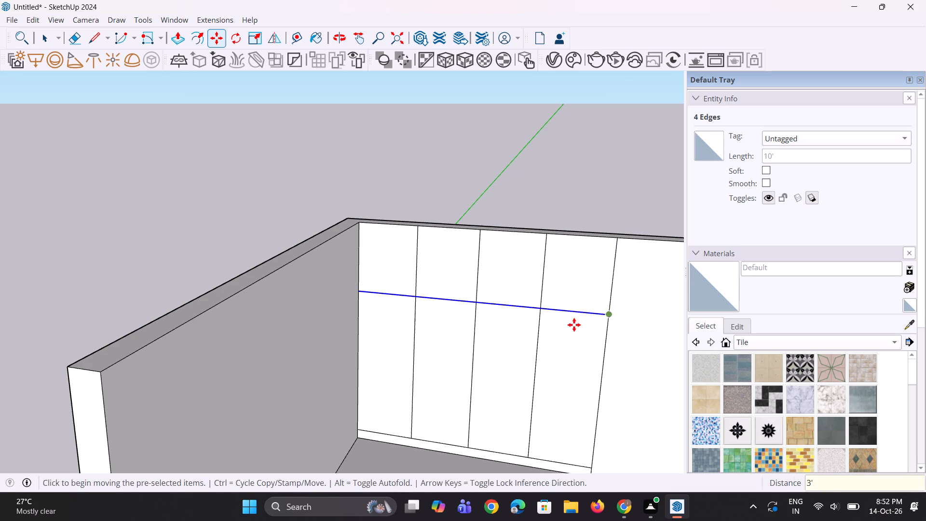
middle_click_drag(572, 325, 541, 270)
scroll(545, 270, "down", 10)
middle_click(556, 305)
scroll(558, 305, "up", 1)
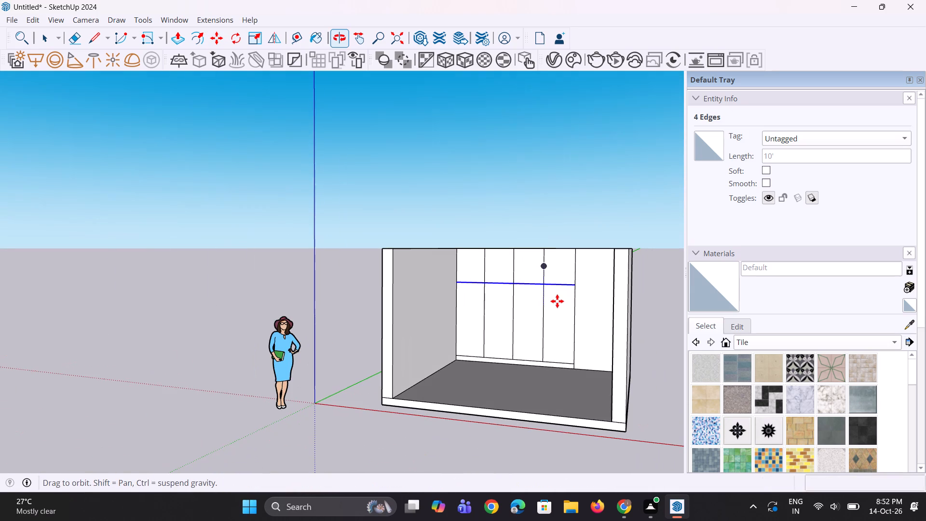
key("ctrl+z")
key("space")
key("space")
Copy the four top edge segments of the 10' panelled section 2'6" down the back wall to form the upper row.
scroll(542, 246, "up", 7)
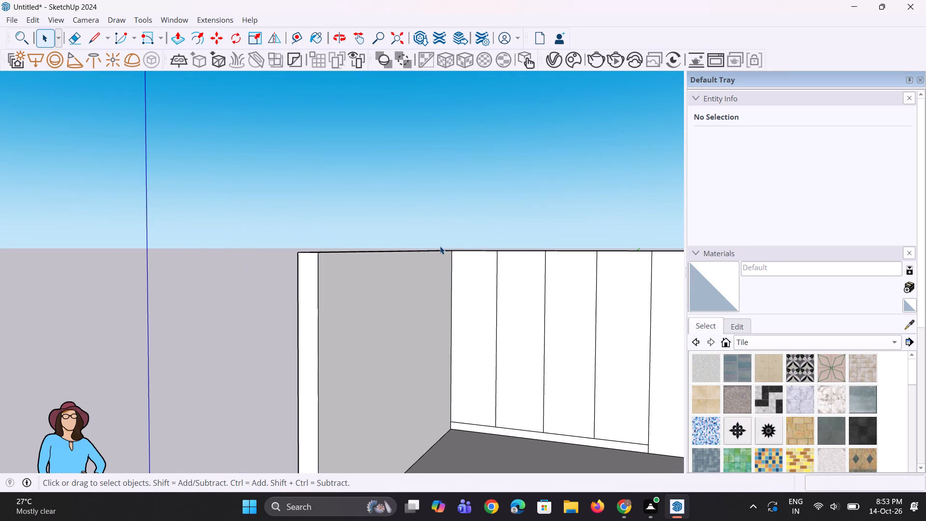
left_click(469, 251)
scroll(511, 254, "up", 2)
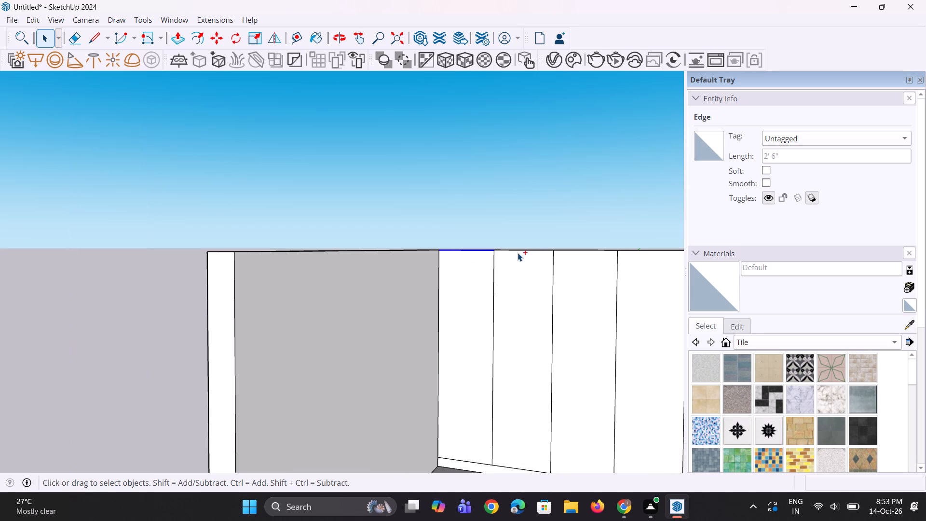
left_click(521, 251, "ctrl")
scroll(482, 284, "down", 4)
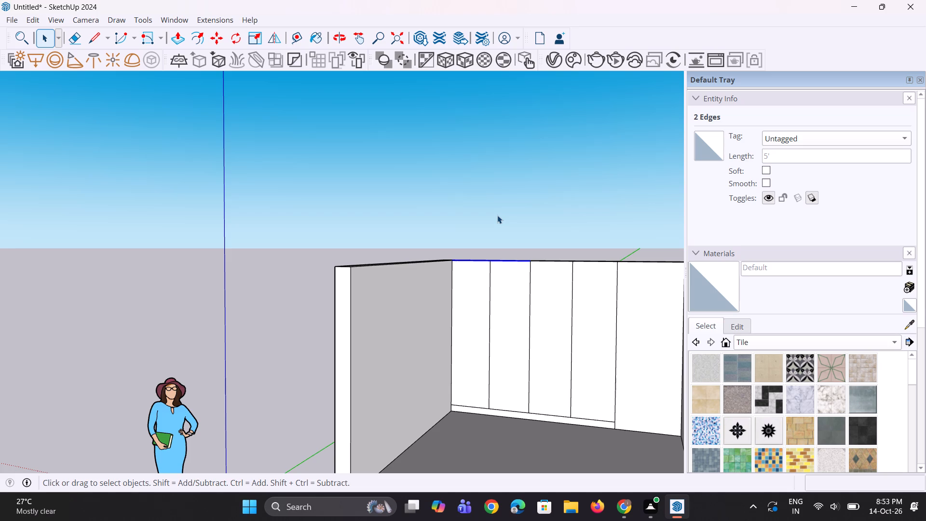
scroll(433, 252, "down", 3)
scroll(557, 254, "up", 5)
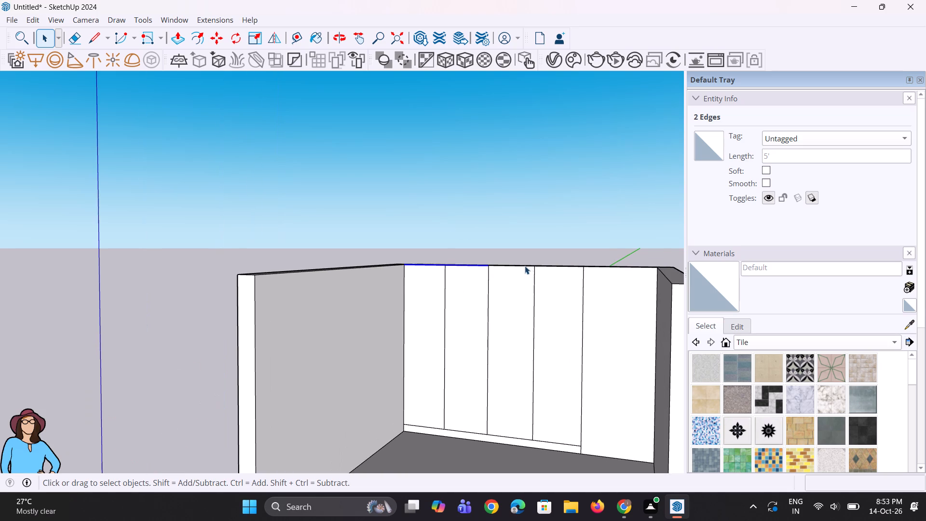
left_click(519, 267, "ctrl")
left_click(544, 268, "ctrl")
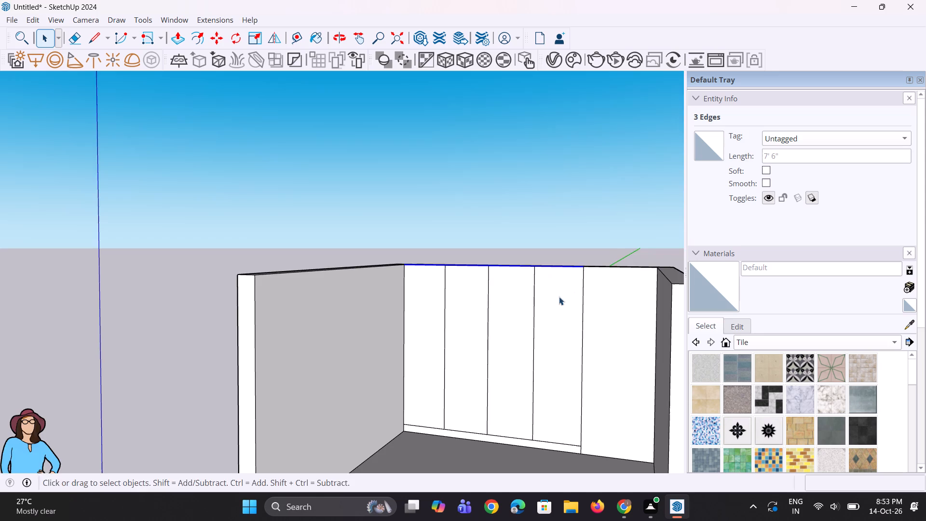
middle_click_drag(558, 297, 550, 330)
scroll(586, 285, "up", 4)
key("m")
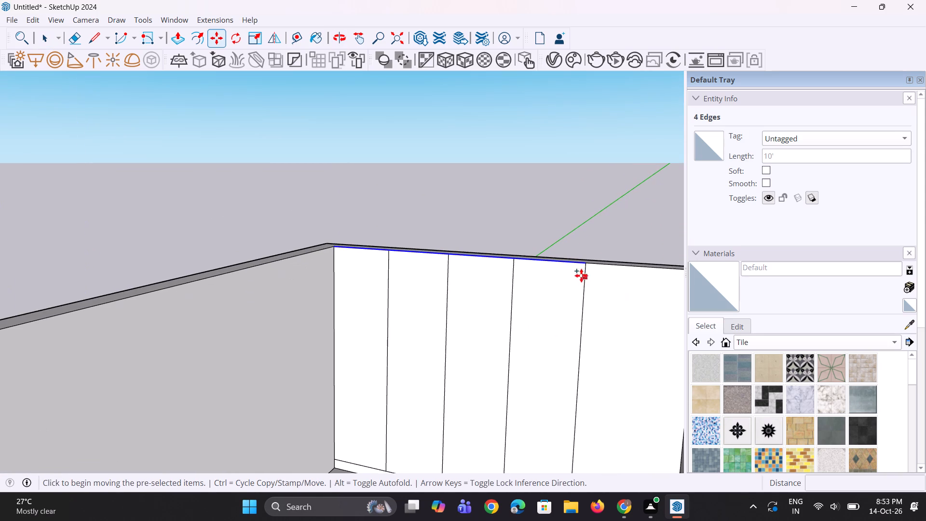
left_click(586, 267)
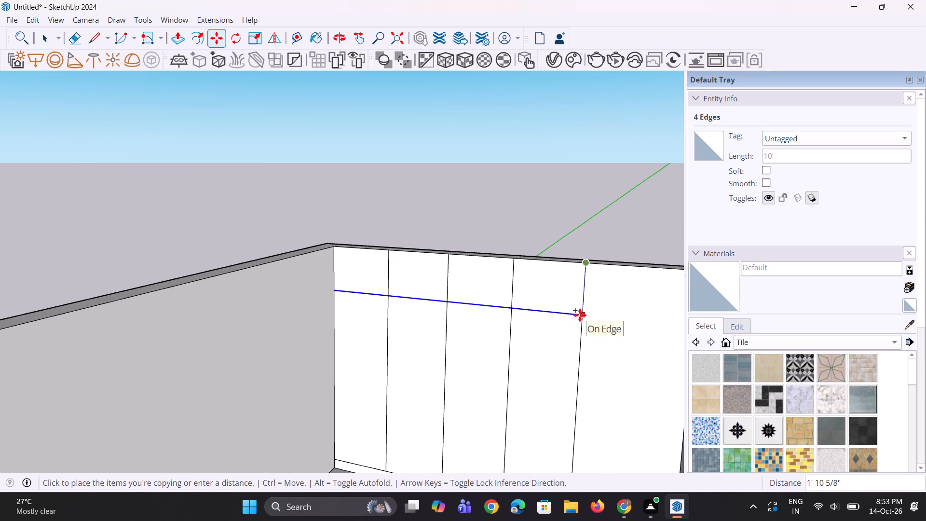
type("2'6\"")
key("Return")
scroll(494, 310, "down", 4)
middle_click_drag(504, 305, 515, 271)
key("space")
key("space")
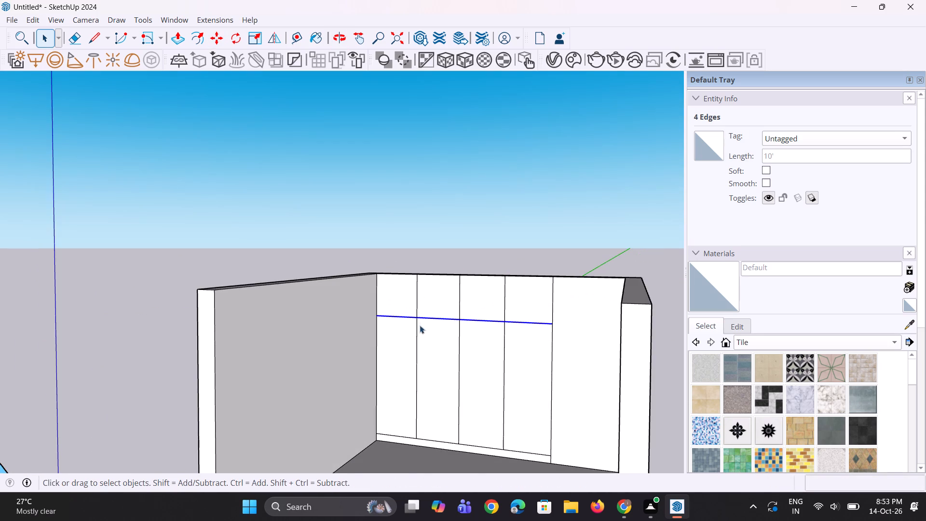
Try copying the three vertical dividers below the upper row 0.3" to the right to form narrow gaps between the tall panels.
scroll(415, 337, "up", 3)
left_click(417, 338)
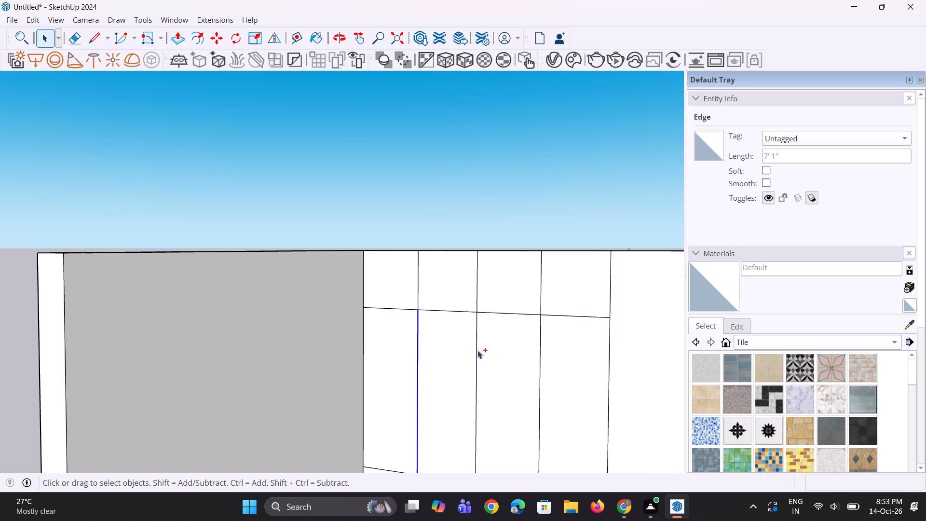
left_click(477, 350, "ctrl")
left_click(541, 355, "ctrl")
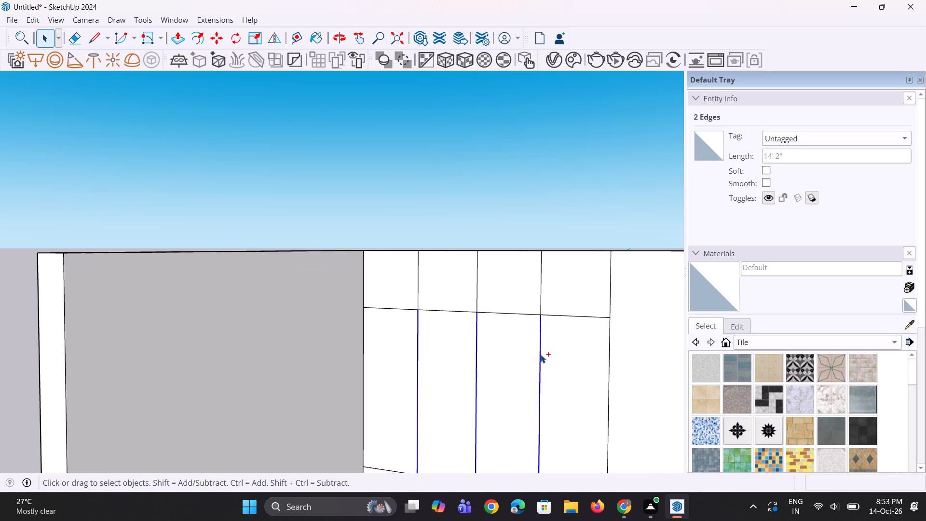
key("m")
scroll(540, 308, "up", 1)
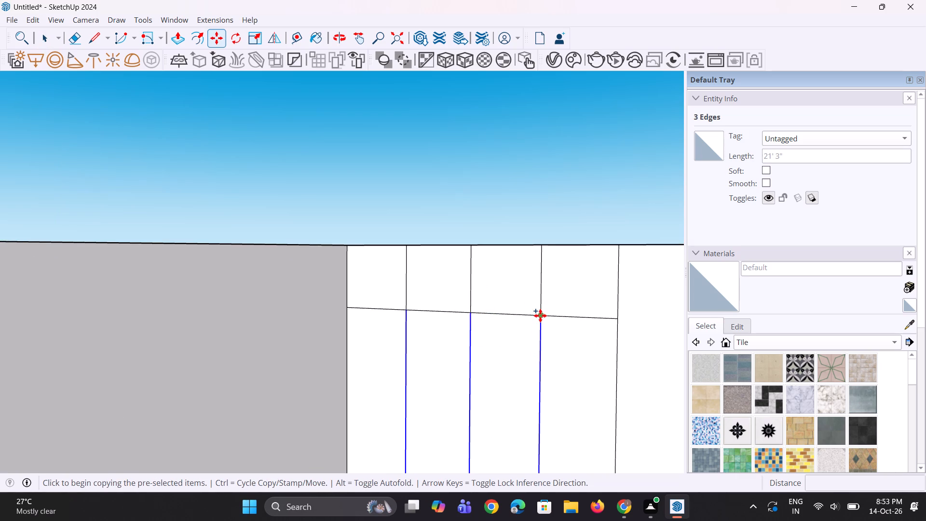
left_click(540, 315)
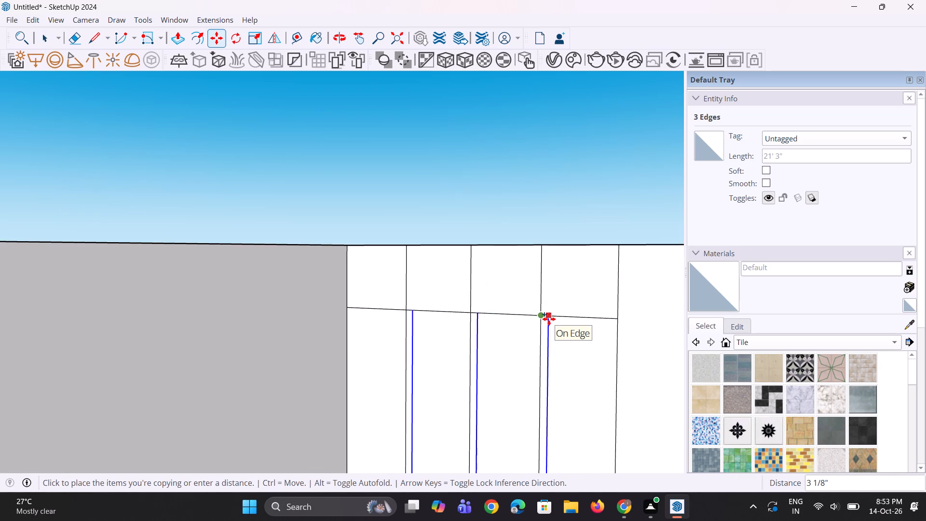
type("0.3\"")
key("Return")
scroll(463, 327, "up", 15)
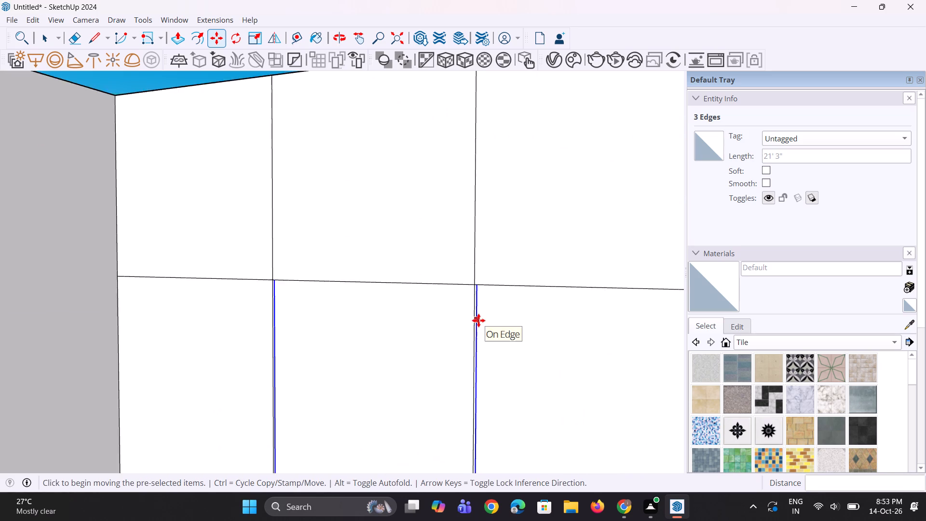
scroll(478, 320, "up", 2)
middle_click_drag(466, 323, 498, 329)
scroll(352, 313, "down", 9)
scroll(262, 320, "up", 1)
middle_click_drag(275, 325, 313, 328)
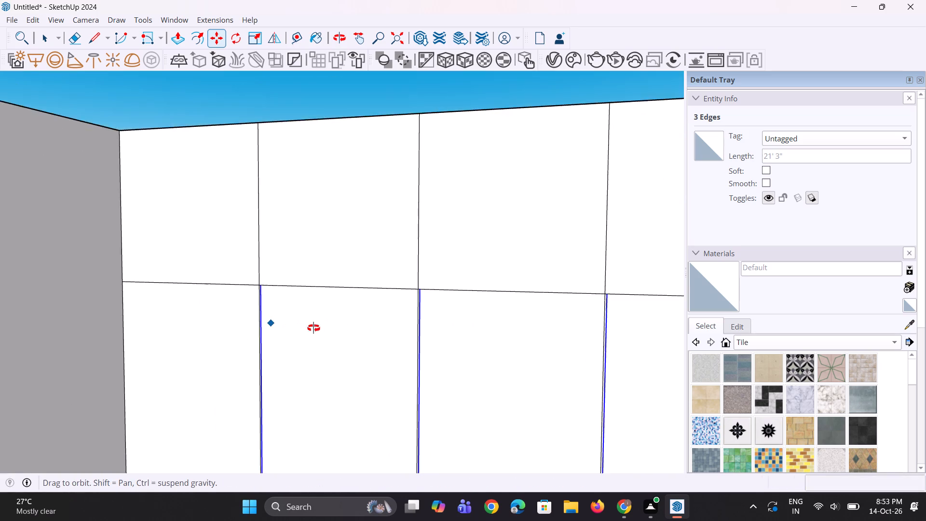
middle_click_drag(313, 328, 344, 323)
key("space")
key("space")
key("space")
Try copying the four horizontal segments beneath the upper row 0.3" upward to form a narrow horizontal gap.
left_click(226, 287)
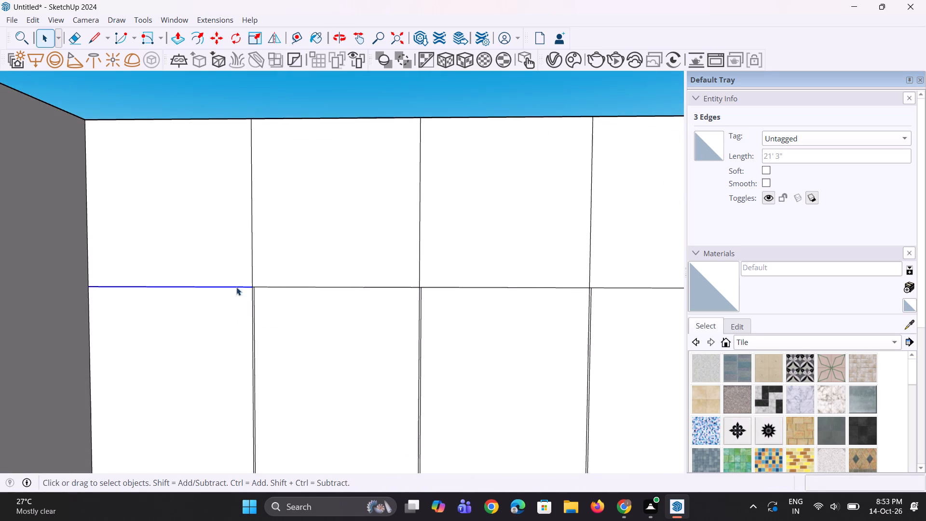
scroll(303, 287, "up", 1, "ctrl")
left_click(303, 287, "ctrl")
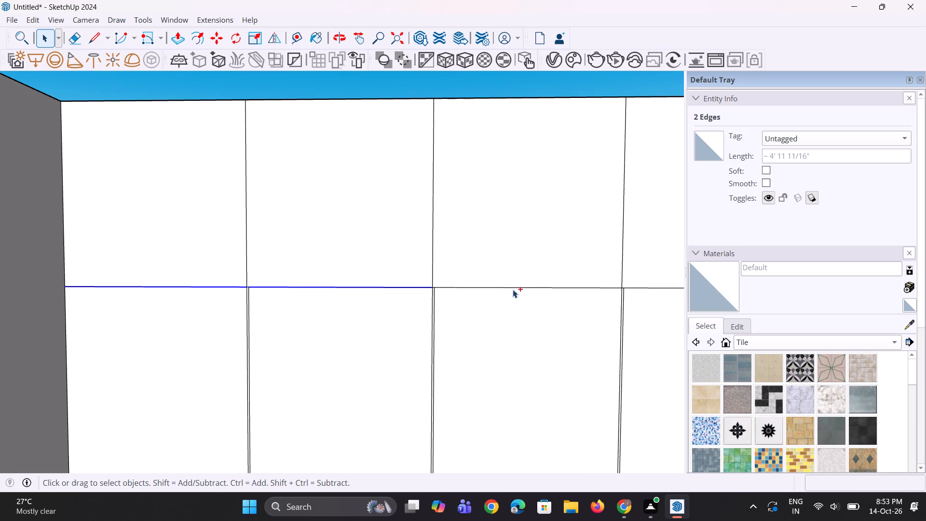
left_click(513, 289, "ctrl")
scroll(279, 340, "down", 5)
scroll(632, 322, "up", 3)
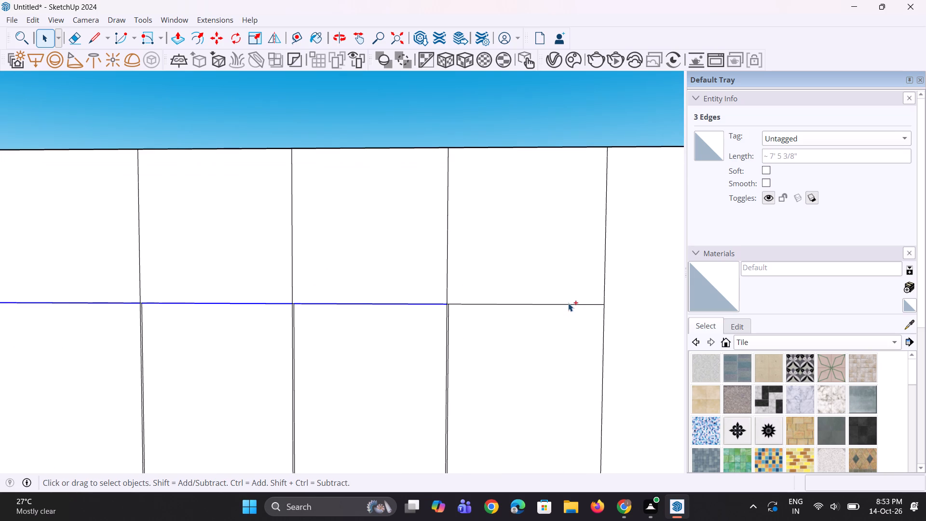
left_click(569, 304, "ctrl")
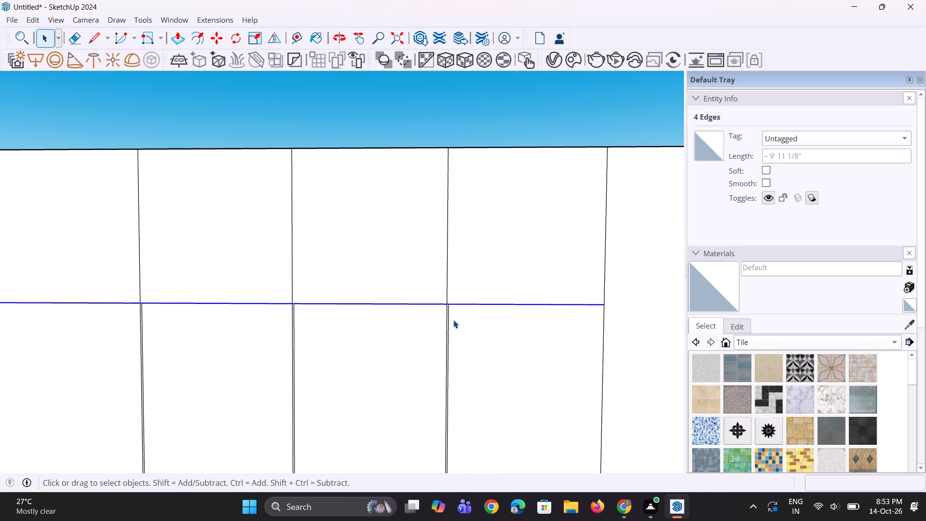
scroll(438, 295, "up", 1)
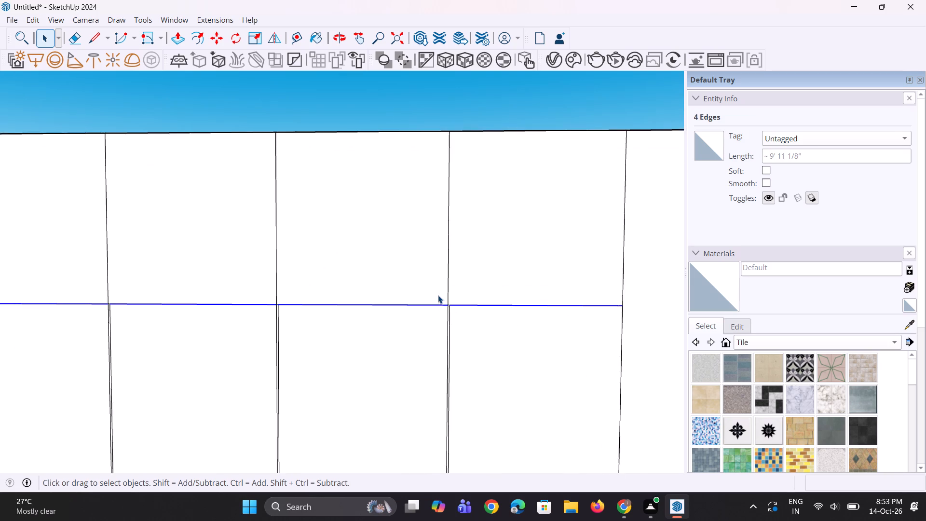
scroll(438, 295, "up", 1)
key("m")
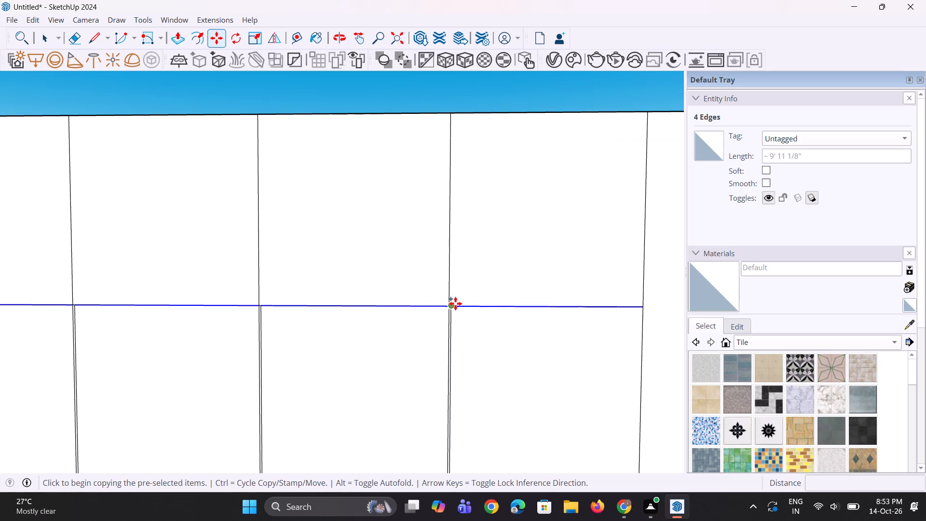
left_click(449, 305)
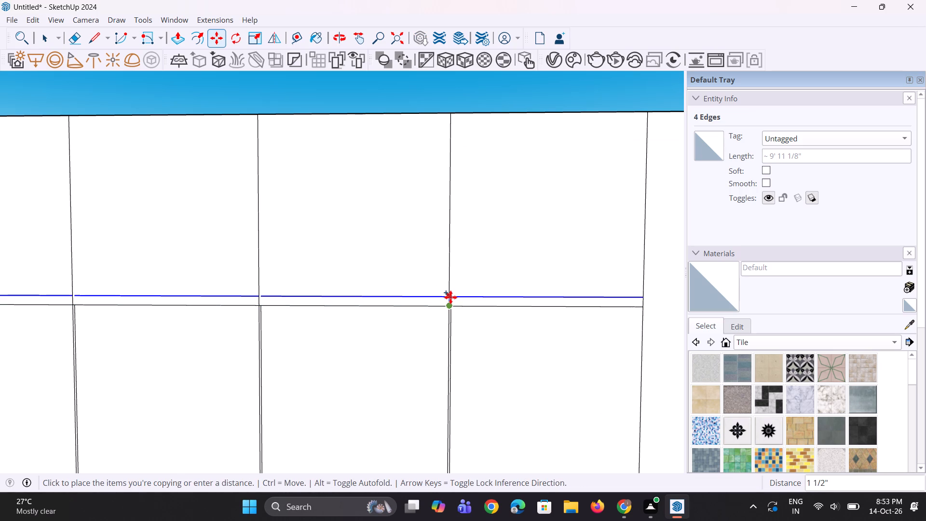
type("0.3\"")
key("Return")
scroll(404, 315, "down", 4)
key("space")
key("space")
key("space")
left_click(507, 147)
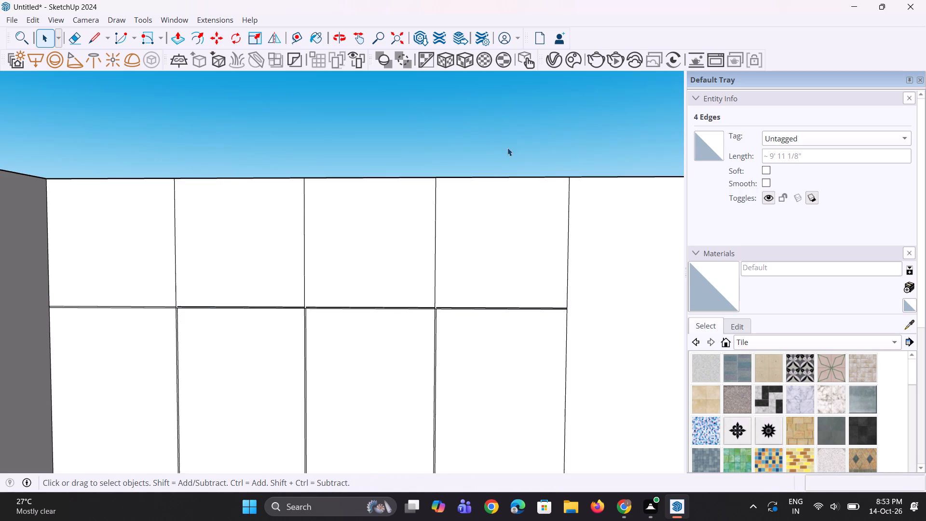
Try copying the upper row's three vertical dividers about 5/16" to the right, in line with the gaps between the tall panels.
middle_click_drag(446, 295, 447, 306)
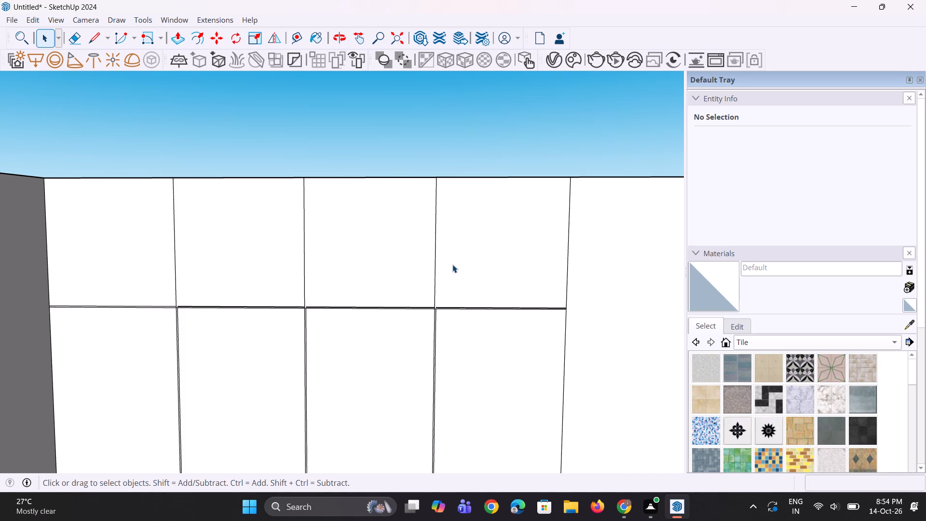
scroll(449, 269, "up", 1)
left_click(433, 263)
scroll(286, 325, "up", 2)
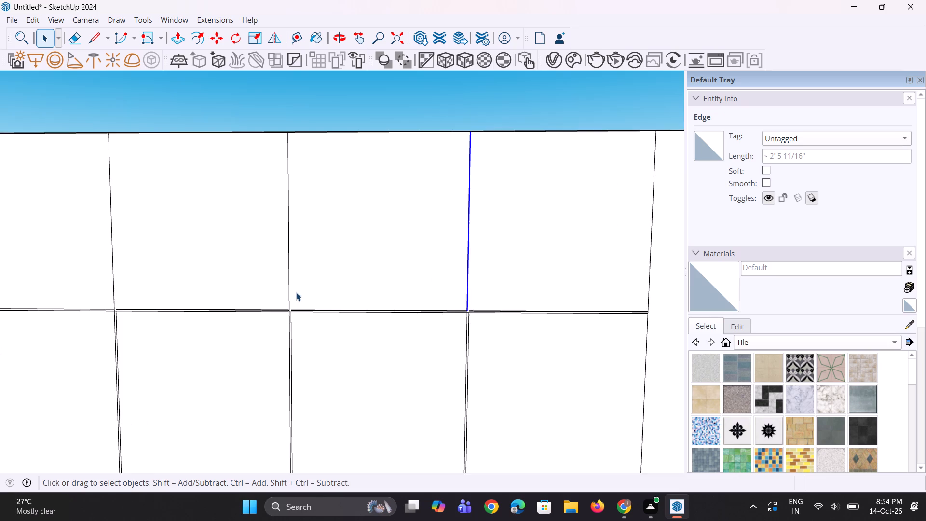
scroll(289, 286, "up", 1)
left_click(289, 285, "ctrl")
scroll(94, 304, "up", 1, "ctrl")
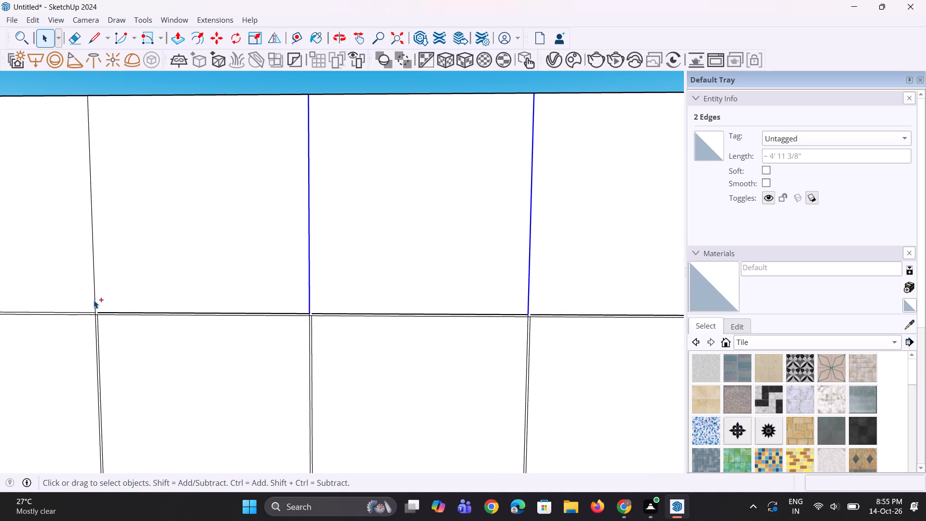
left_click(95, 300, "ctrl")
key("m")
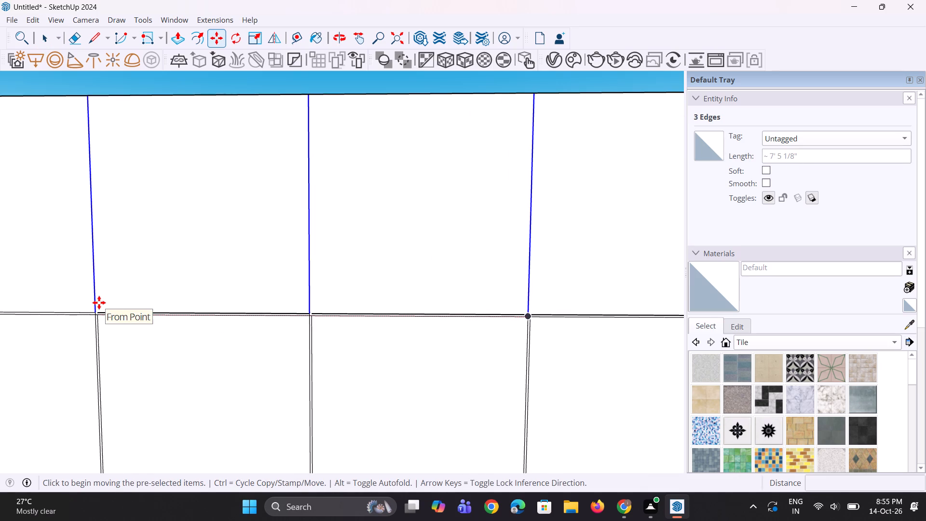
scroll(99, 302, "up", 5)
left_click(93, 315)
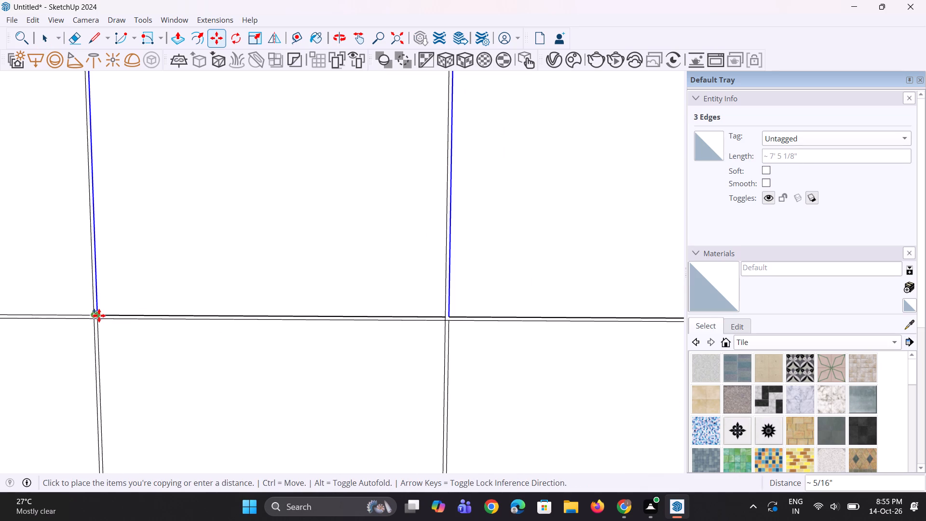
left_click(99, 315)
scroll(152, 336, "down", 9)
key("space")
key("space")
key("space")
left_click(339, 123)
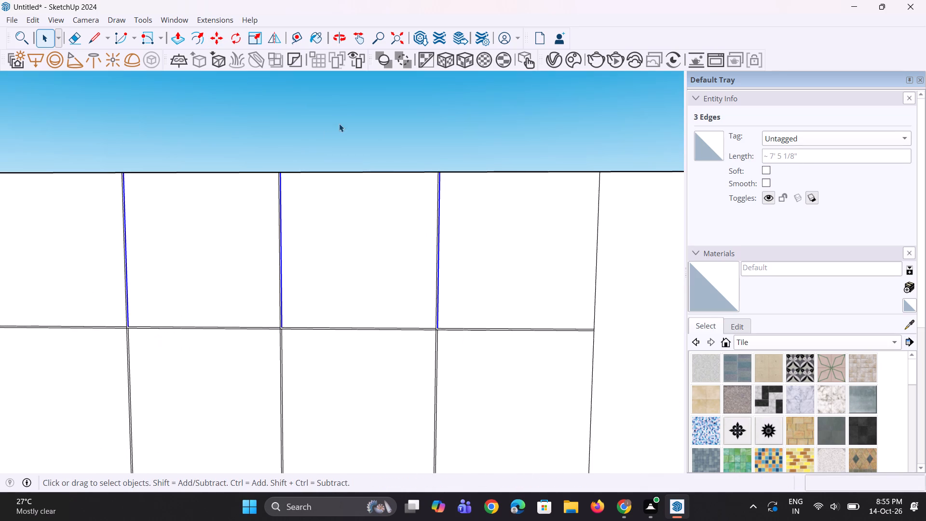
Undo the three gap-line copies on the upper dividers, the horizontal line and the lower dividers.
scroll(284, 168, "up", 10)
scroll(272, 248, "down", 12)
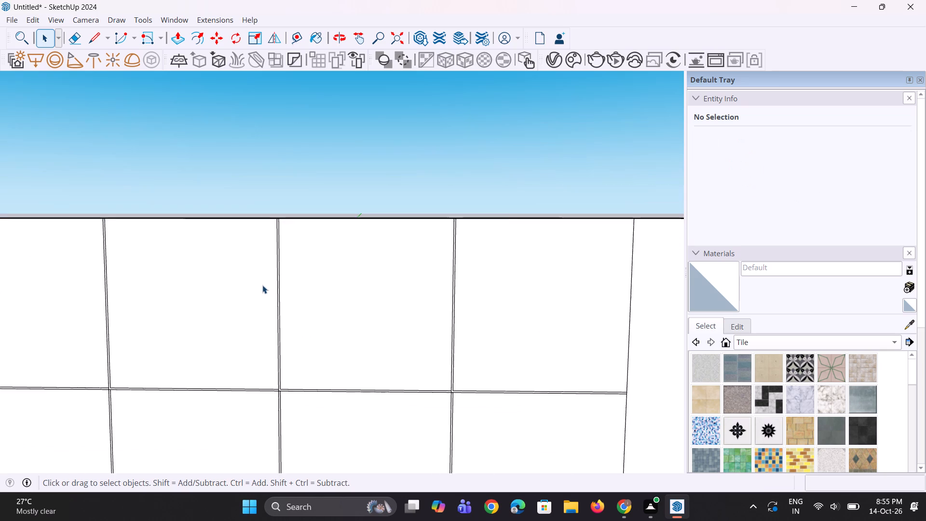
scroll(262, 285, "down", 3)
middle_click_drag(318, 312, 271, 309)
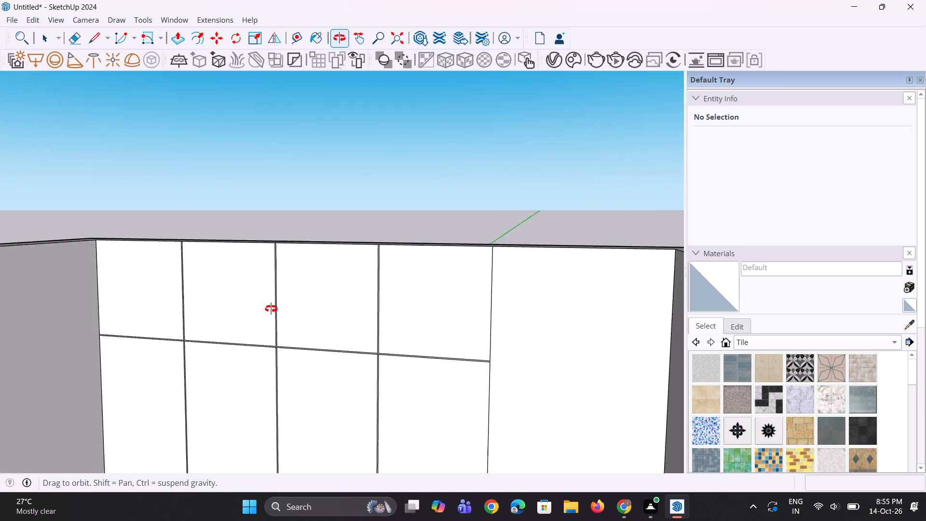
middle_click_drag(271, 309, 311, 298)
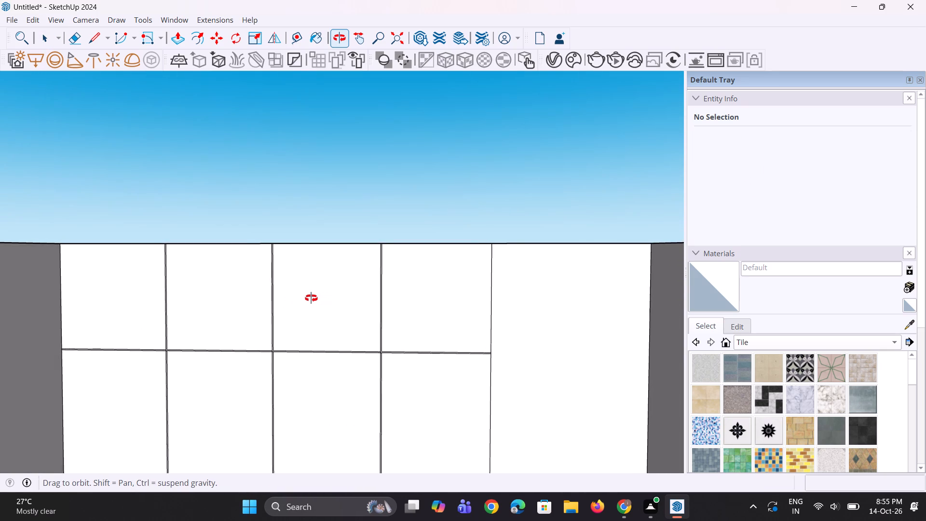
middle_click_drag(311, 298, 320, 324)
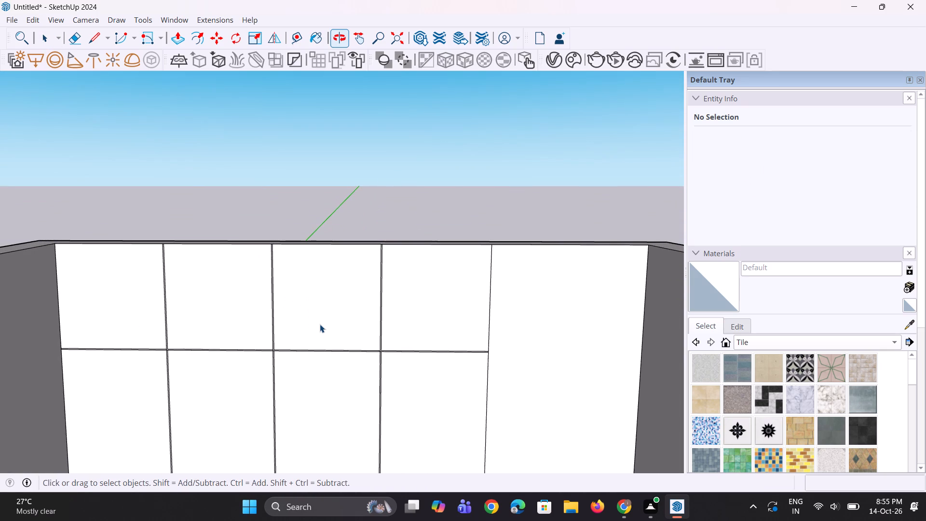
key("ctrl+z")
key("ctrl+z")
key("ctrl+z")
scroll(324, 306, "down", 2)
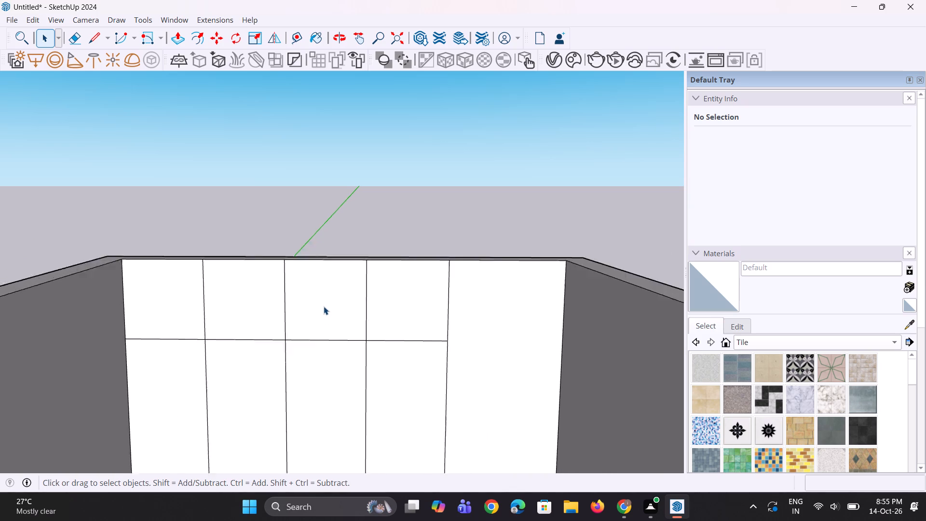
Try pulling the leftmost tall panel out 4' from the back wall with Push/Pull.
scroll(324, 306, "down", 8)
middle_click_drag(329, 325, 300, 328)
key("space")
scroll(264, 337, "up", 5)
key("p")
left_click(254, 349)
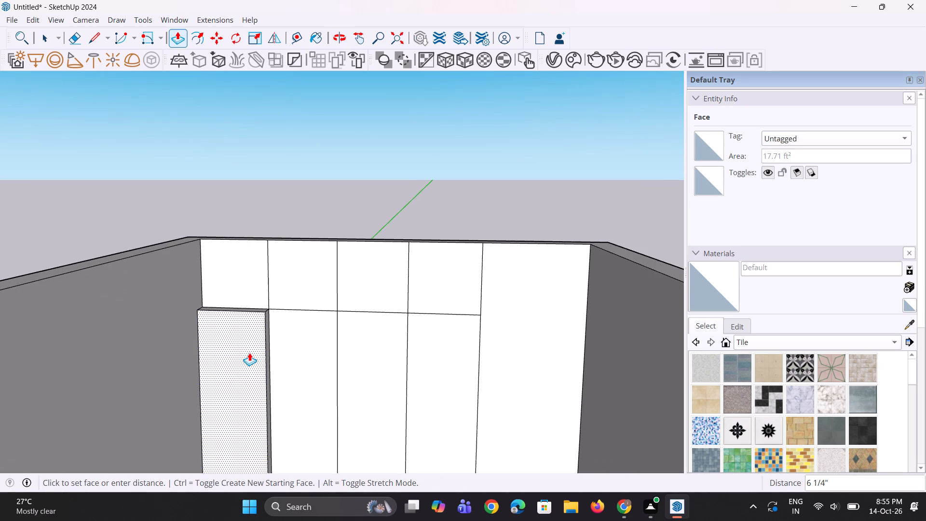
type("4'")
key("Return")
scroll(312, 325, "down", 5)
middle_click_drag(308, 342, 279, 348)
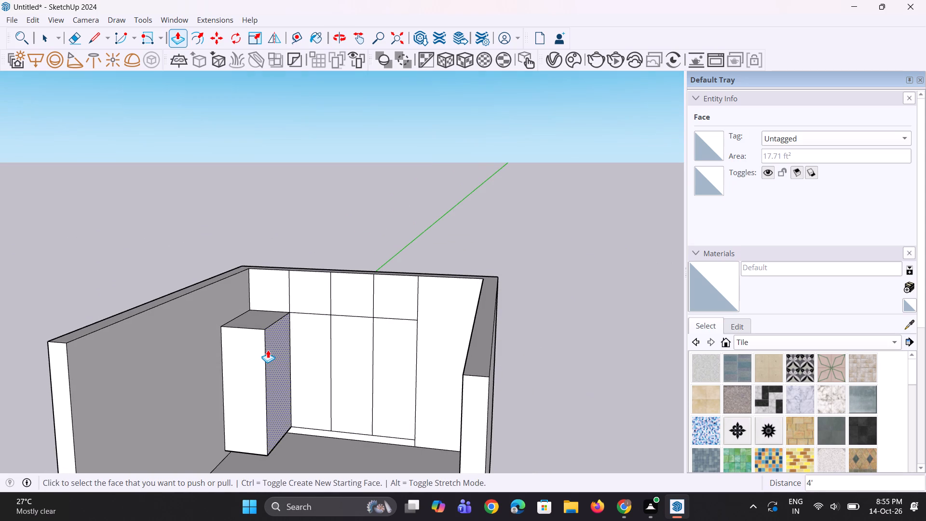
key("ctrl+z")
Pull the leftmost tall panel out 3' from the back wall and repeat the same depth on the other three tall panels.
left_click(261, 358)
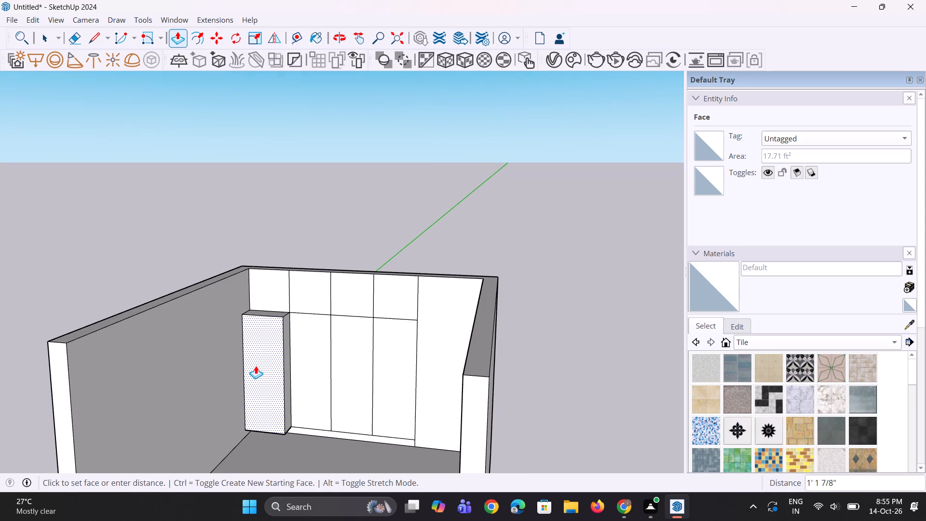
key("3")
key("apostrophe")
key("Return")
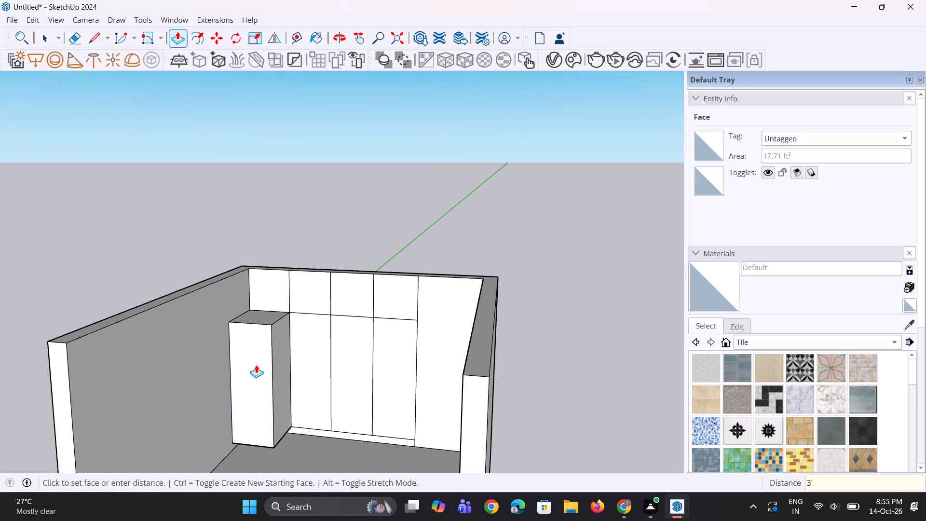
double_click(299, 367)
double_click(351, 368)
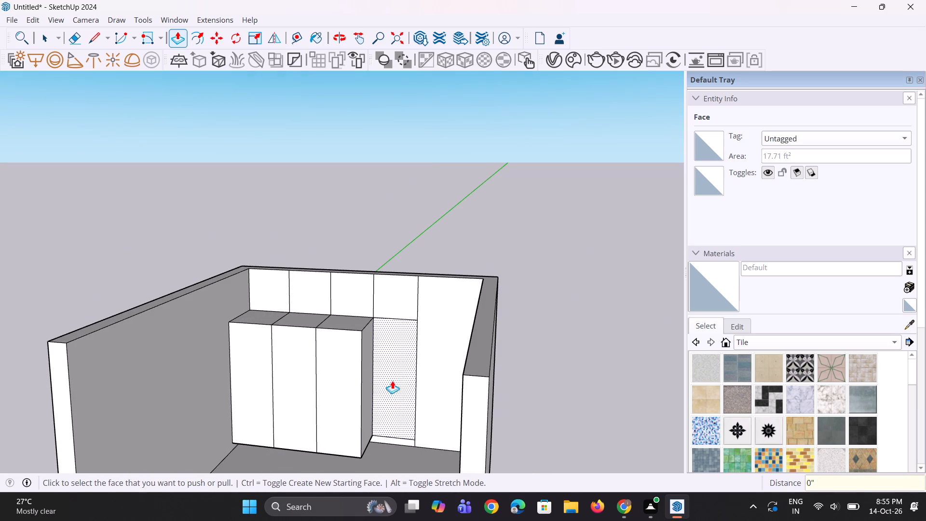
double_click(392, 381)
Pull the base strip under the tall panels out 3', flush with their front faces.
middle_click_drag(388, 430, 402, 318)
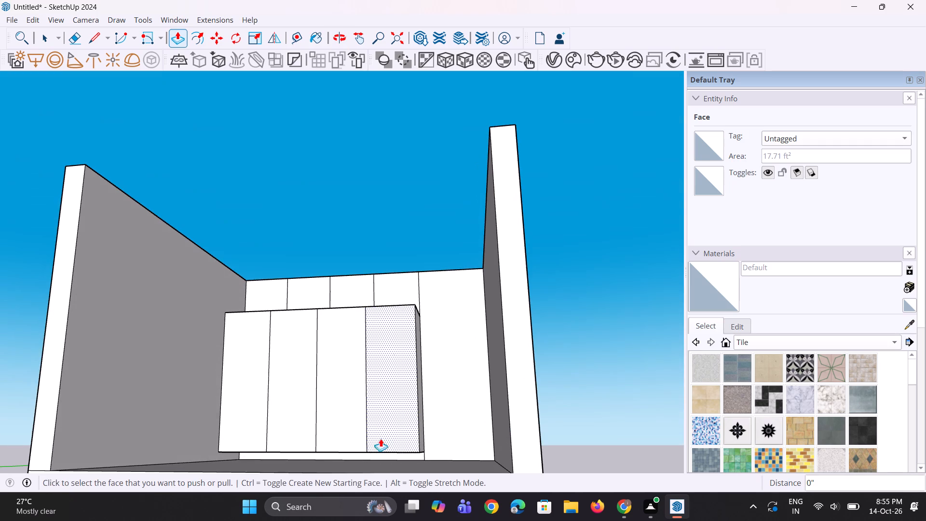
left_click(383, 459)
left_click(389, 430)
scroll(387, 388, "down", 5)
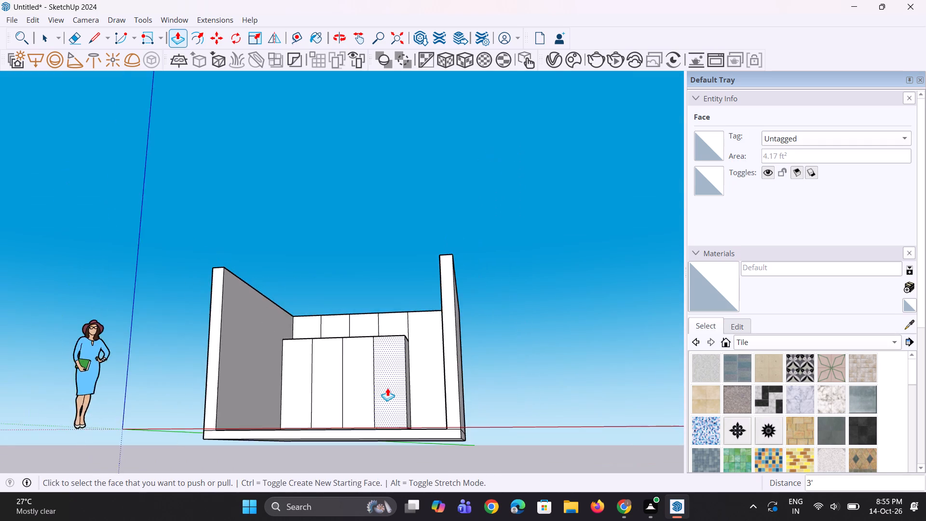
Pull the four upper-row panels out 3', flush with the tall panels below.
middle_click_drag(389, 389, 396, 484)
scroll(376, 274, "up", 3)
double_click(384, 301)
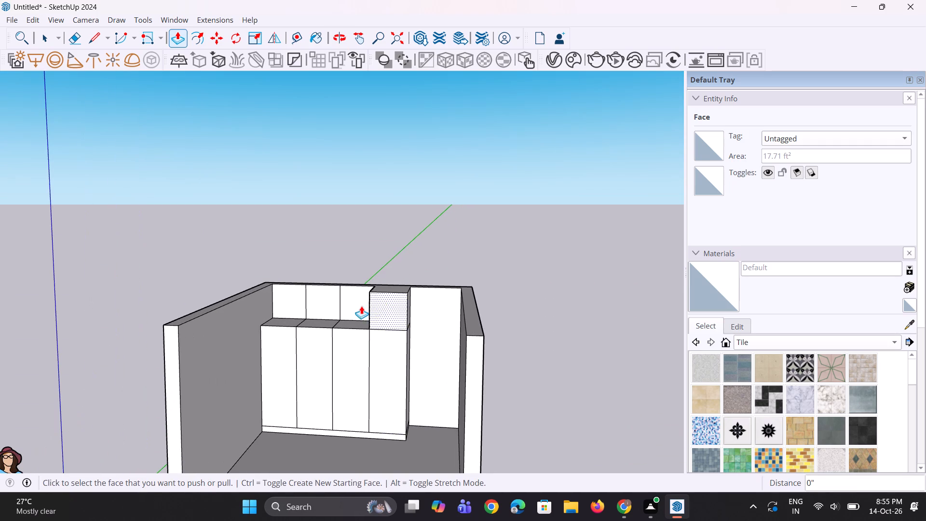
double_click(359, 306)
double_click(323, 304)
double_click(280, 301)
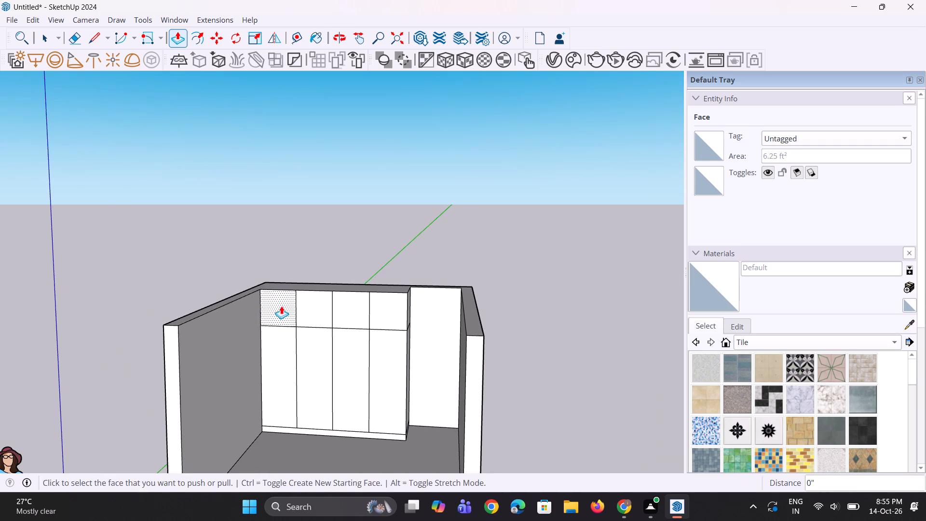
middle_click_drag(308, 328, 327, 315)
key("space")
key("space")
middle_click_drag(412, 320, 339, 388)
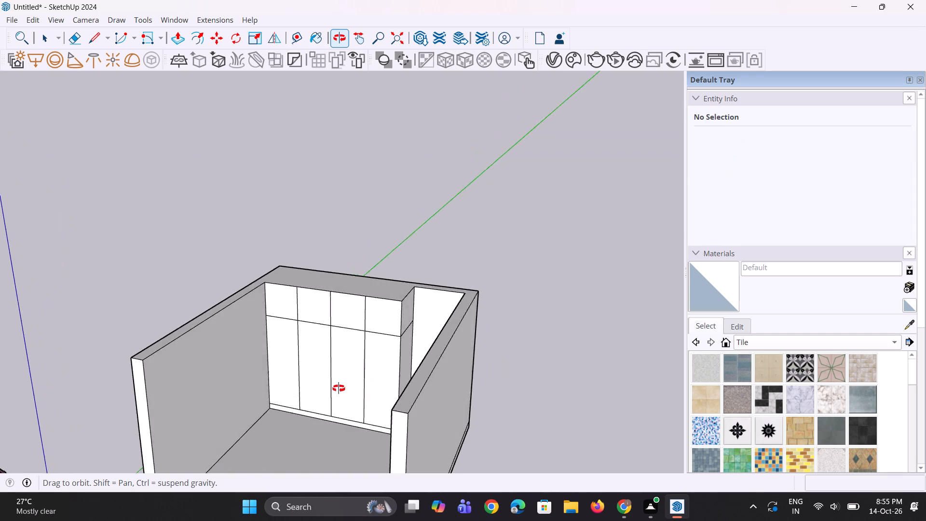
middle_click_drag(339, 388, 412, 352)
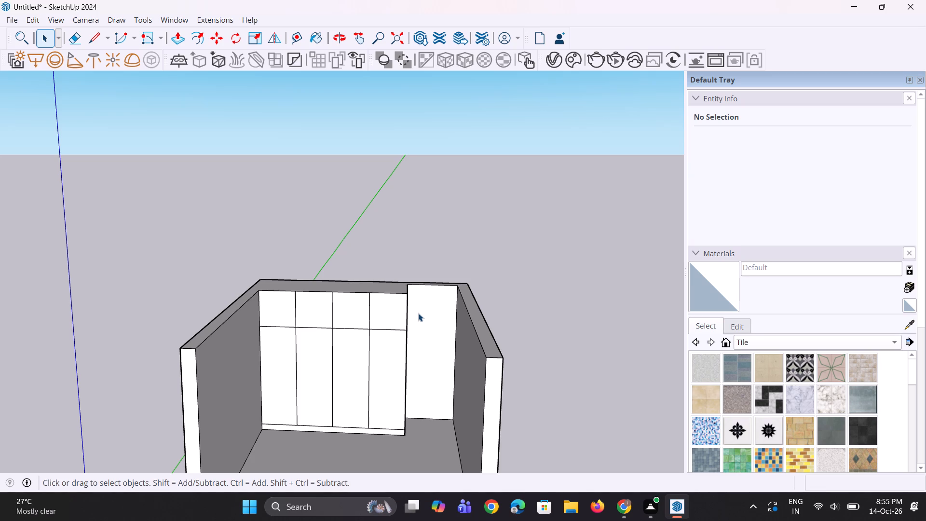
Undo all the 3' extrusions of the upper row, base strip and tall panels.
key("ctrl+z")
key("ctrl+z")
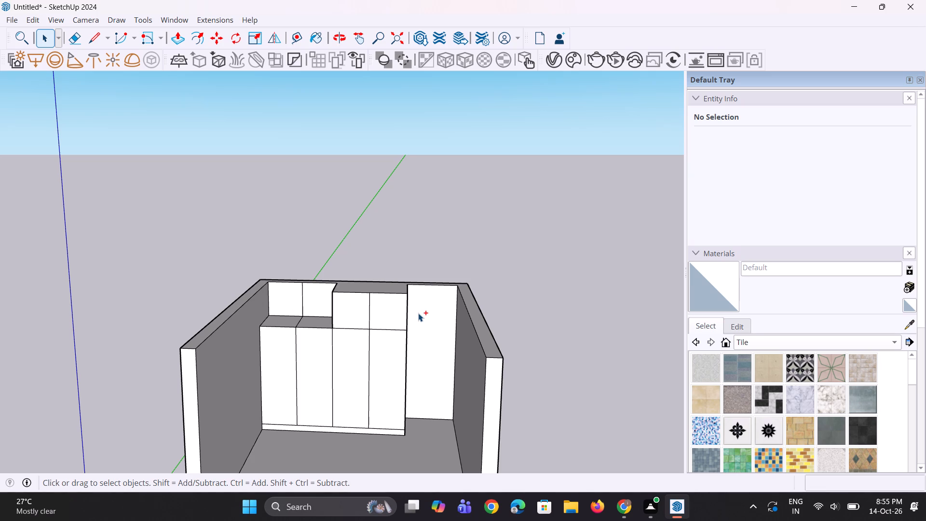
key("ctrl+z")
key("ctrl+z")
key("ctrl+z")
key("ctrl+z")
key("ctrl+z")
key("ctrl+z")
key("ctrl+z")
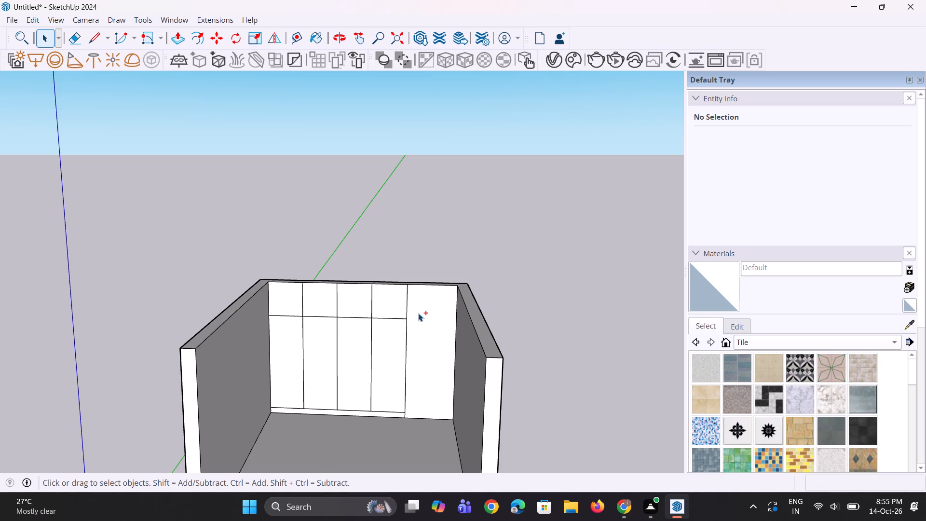
Pull the base strip out 2'6" from the back wall with Push/Pull.
key("p")
scroll(390, 381, "up", 3)
middle_click_drag(369, 390, 296, 398)
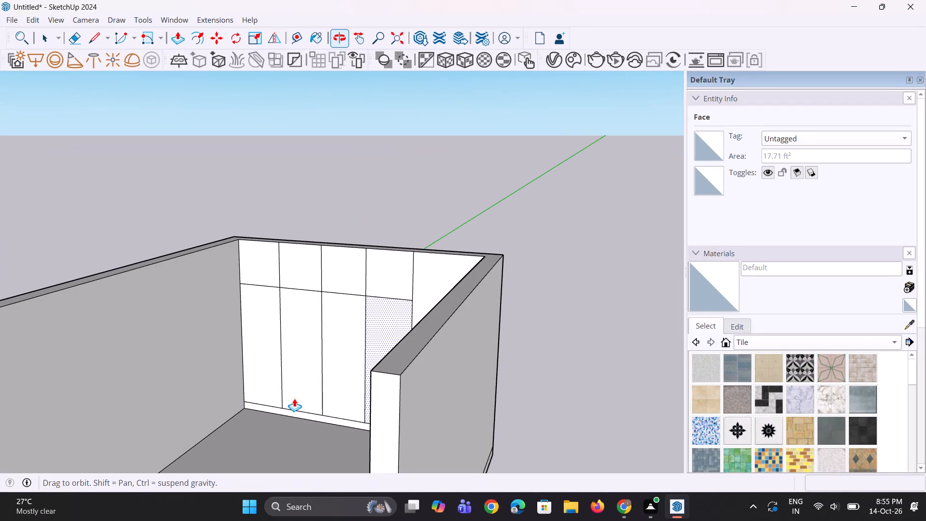
left_click(294, 411)
left_click(274, 420)
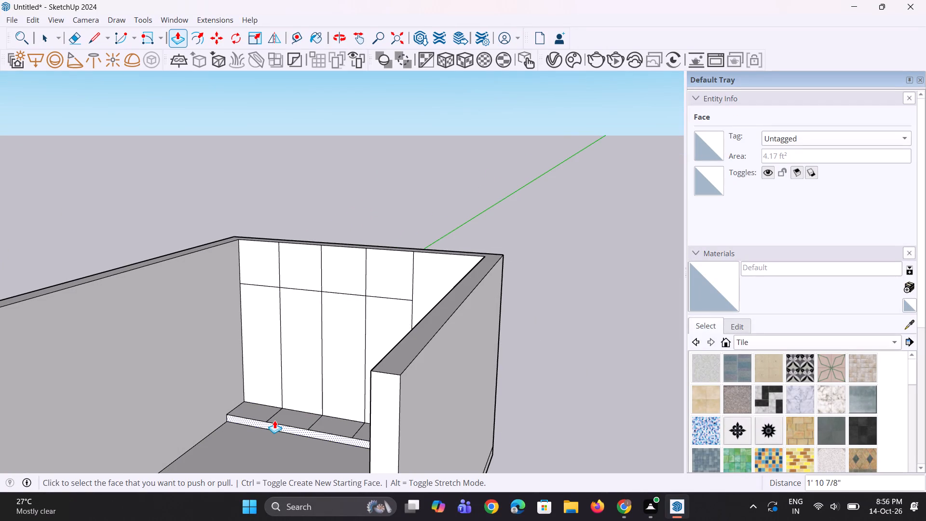
key("2")
key("2")
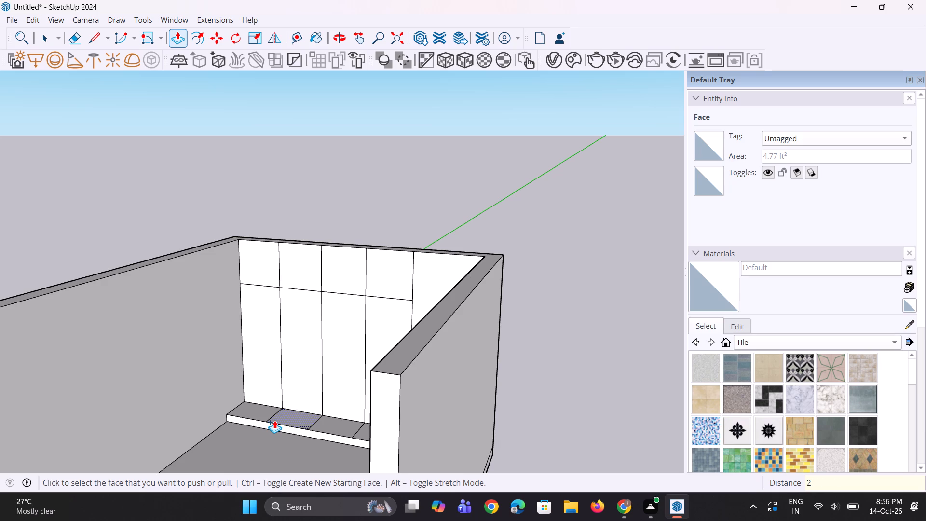
key("apostrophe")
key("6")
key("shift+quotedbl")
key("Return")
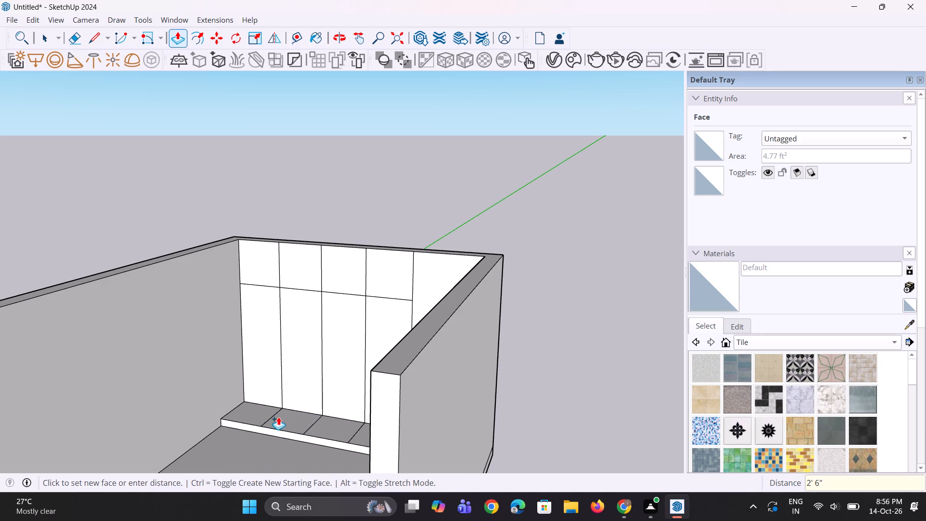
Pull the four tall panels out 2'6", flush with the front of the base strip.
double_click(263, 375)
double_click(283, 386)
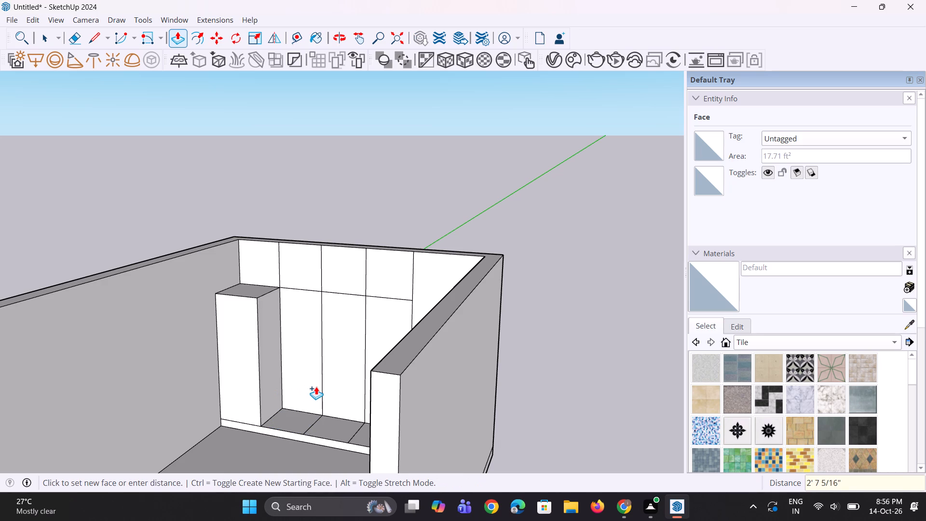
double_click(316, 386)
left_click(306, 386)
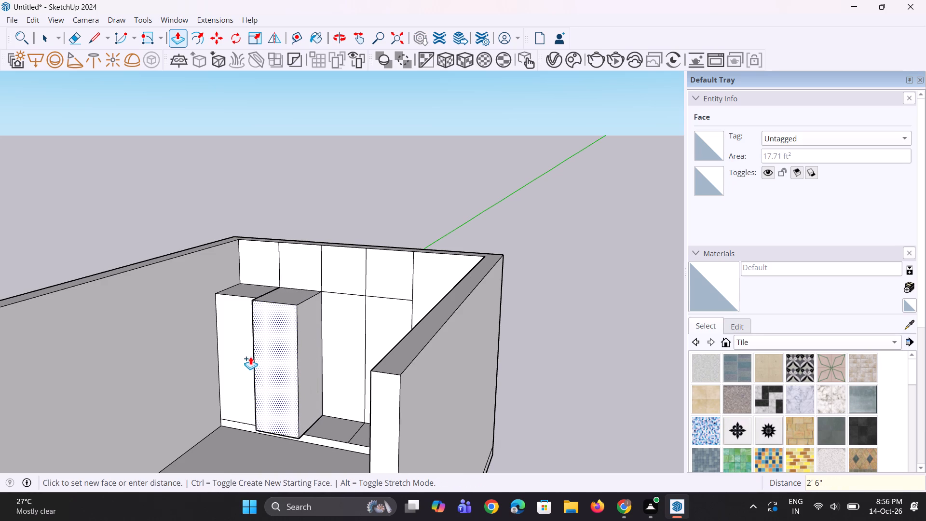
left_click(254, 338)
double_click(332, 351)
middle_click_drag(321, 391, 374, 389)
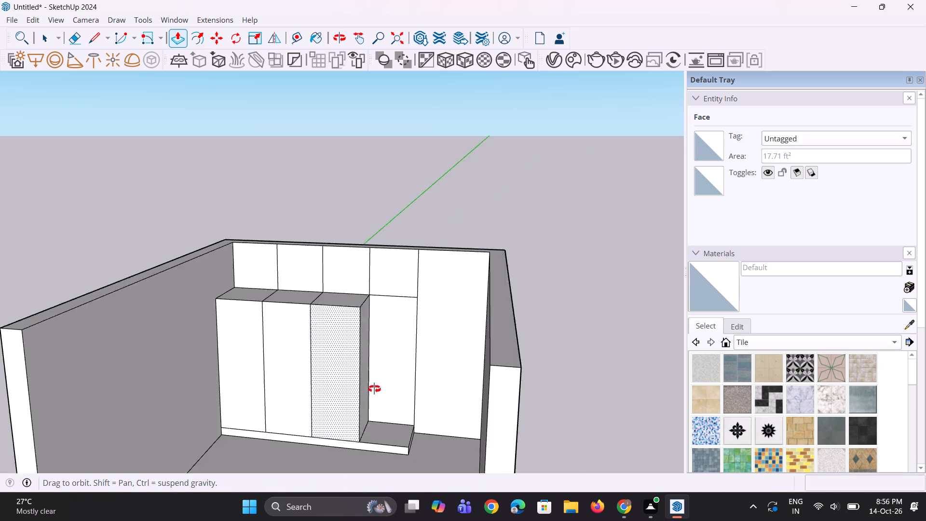
middle_click_drag(374, 389, 390, 385)
double_click(390, 384)
Pull the four upper-row panels out 2'6" so the whole wardrobe front is flush.
double_click(394, 289)
double_click(362, 281)
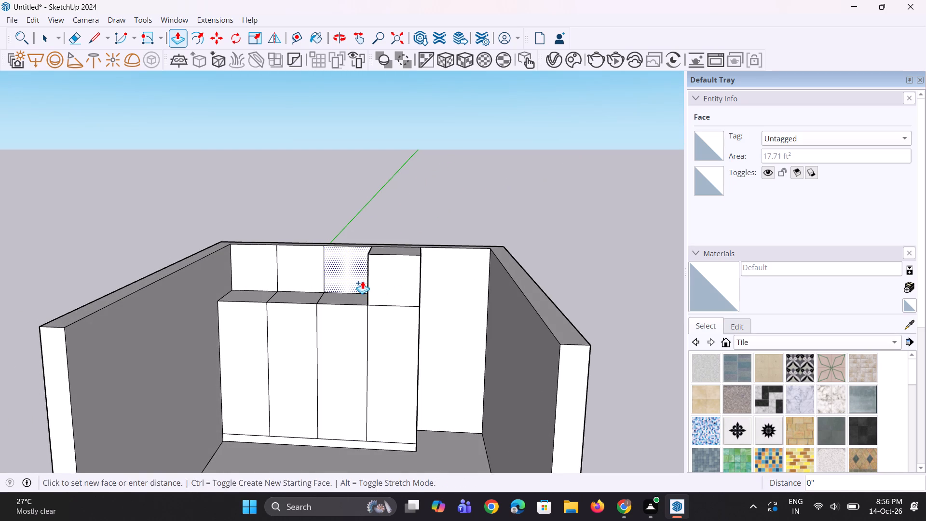
double_click(308, 278)
double_click(256, 279)
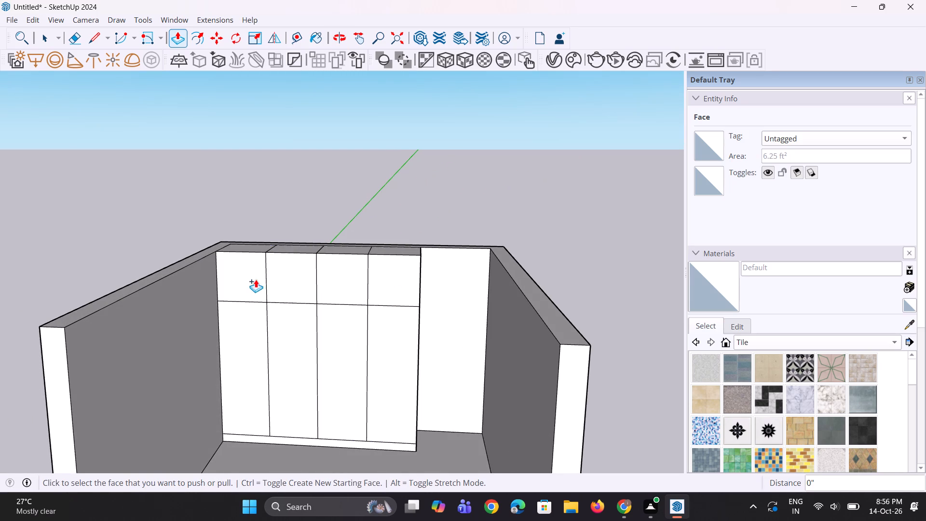
middle_click_drag(286, 329, 328, 329)
key("space")
key("space")
scroll(312, 334, "down", 3)
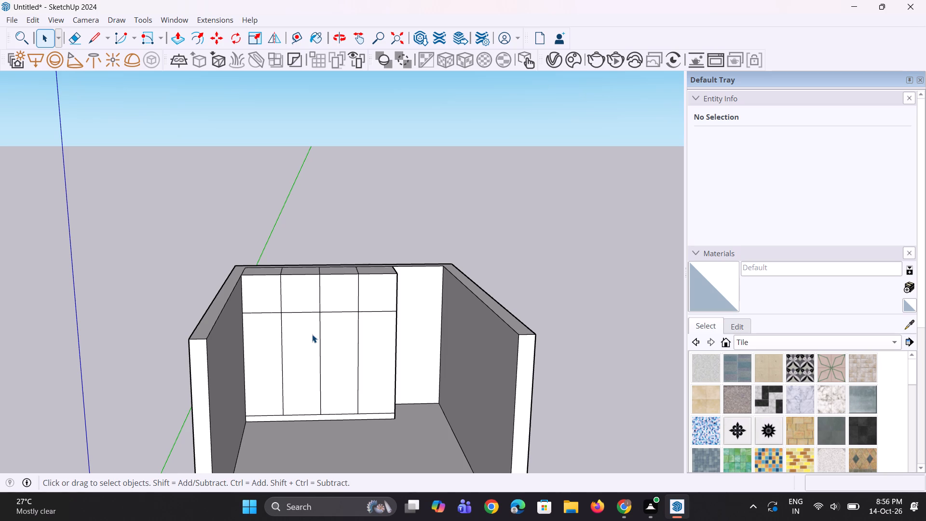
Copy the three vertical dividers between the tall panels 0.3" to the right on the wardrobe front.
middle_click_drag(393, 288, 357, 285)
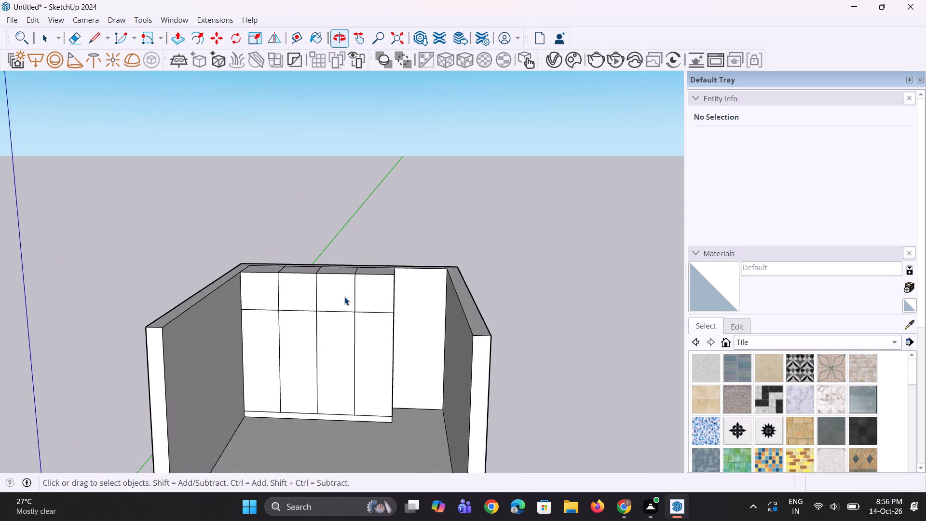
scroll(343, 300, "up", 9)
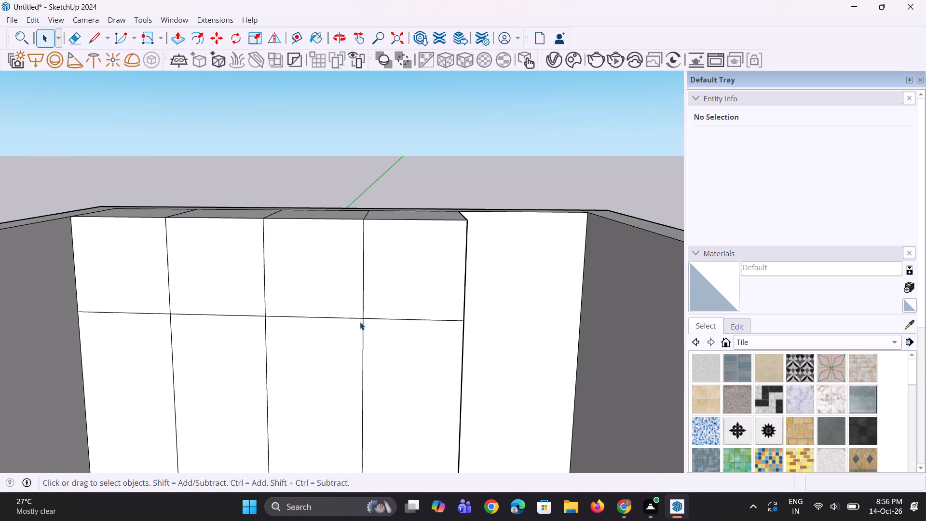
left_click(170, 331)
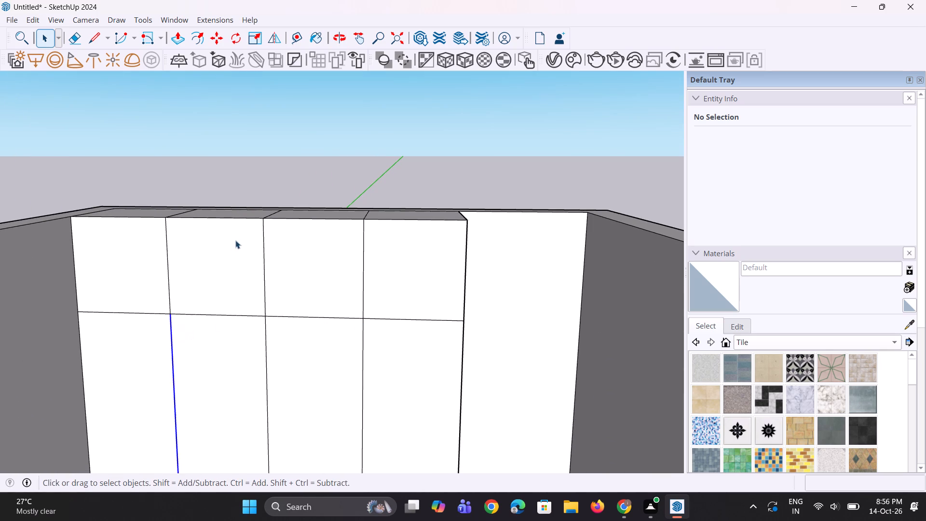
scroll(239, 224, "down", 3)
scroll(236, 334, "up", 3)
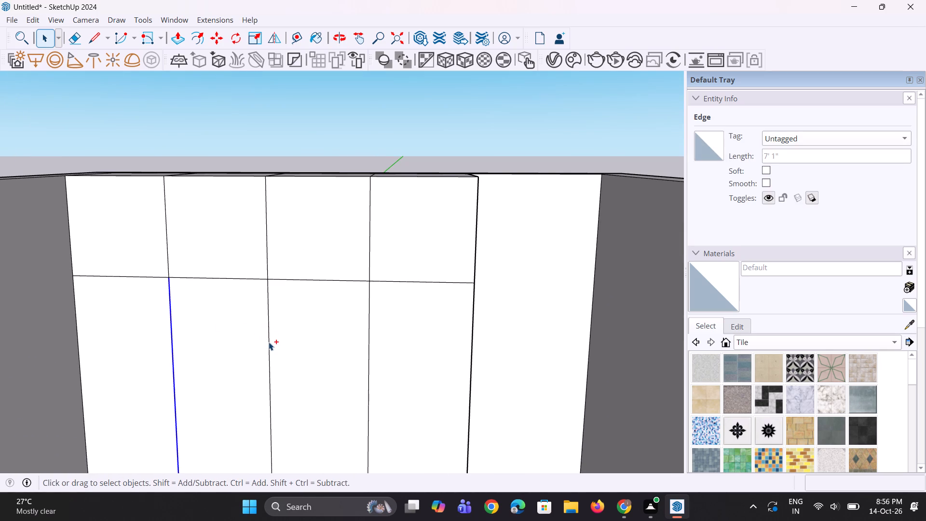
left_click(269, 342, "ctrl")
scroll(371, 309, "up", 2, "ctrl")
left_click(370, 297, "ctrl")
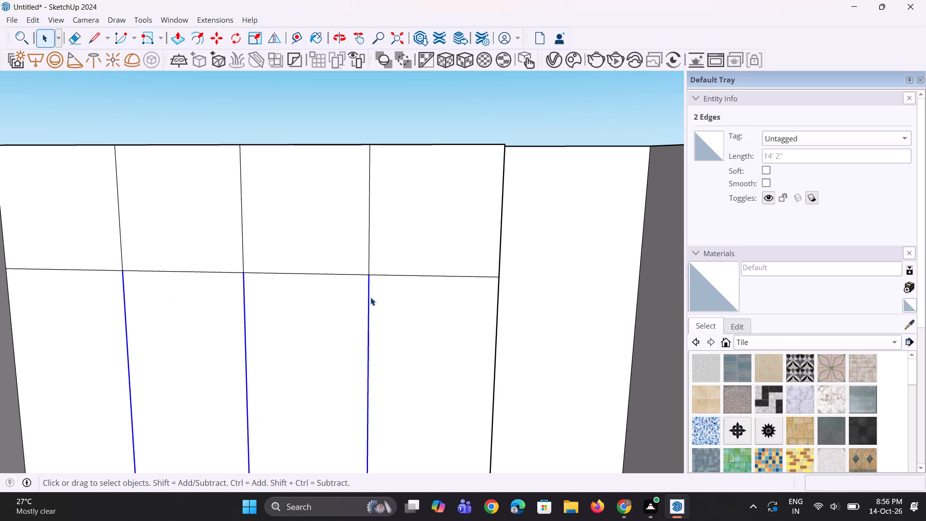
key("m")
scroll(366, 282, "up", 1)
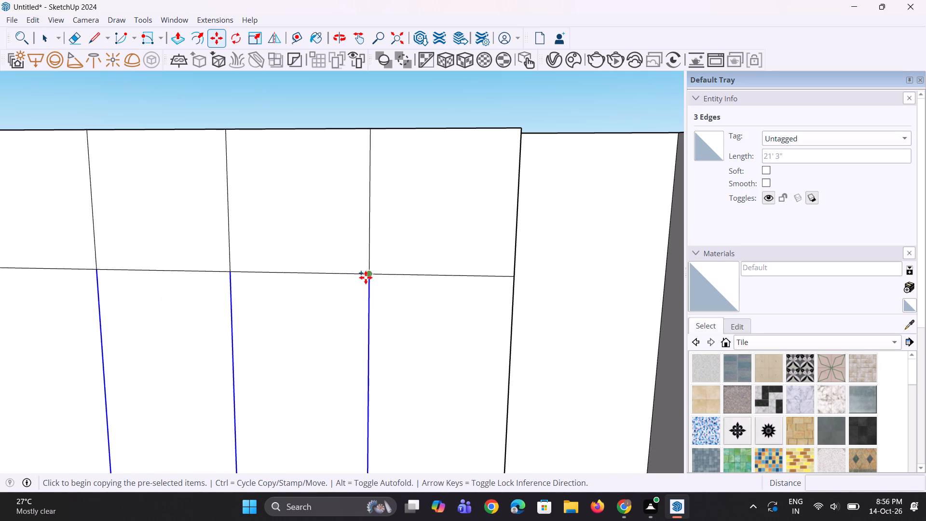
left_click(367, 275)
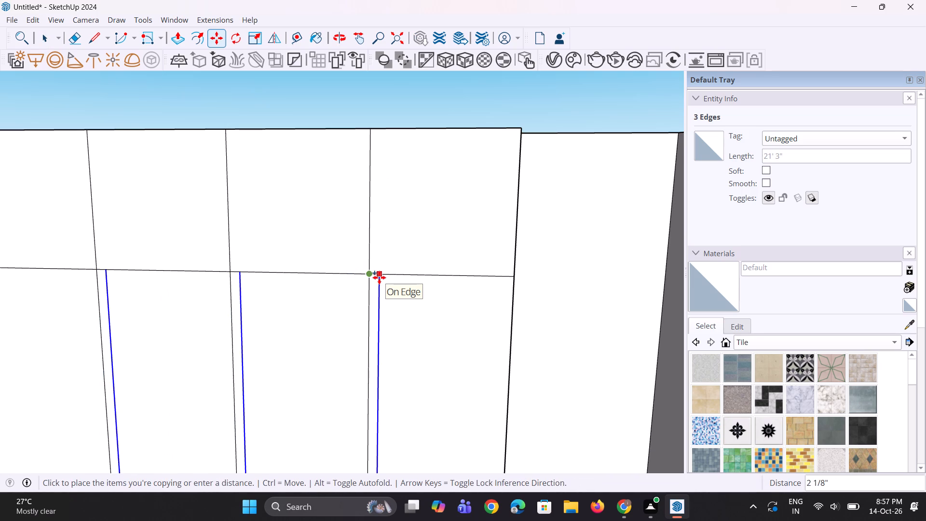
type("0.3\"")
key("Return")
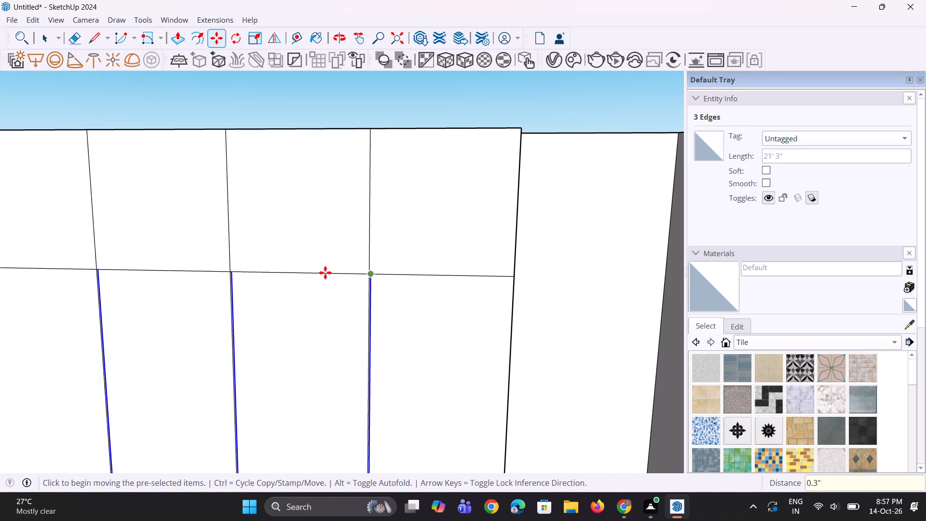
key("space")
key("space")
Copy the three upper-row vertical dividers about 5/16" to the right, aligned with the copied dividers of the tall panels below.
scroll(156, 245, "up", 4)
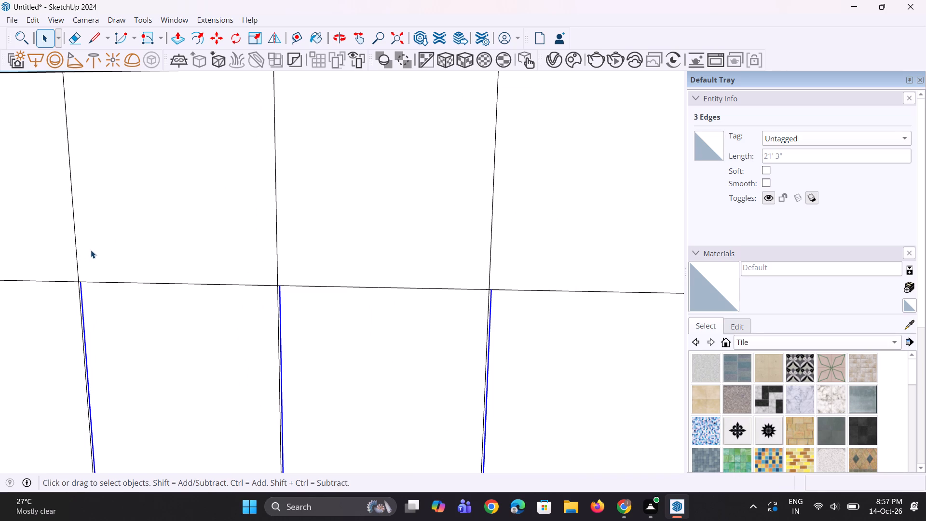
scroll(72, 213, "up", 1)
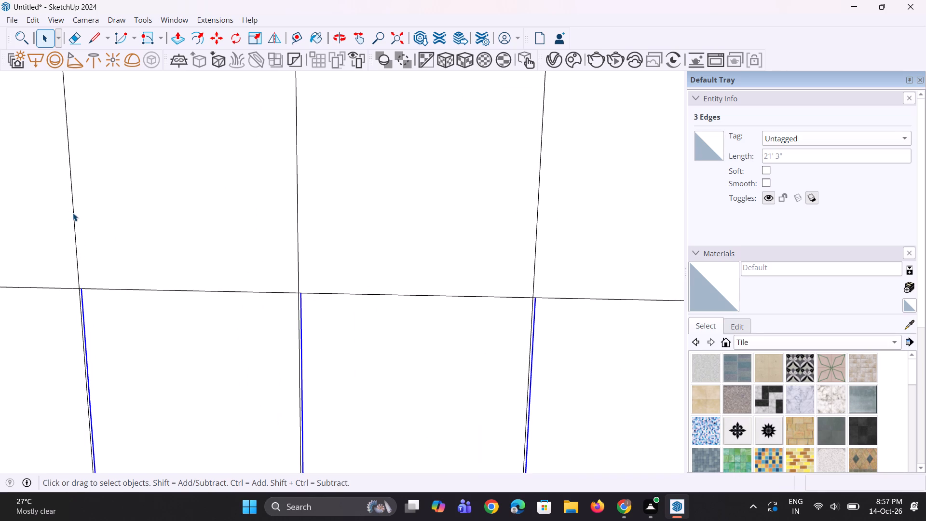
left_click(73, 213)
scroll(296, 235, "up", 1)
left_click(299, 242, "ctrl")
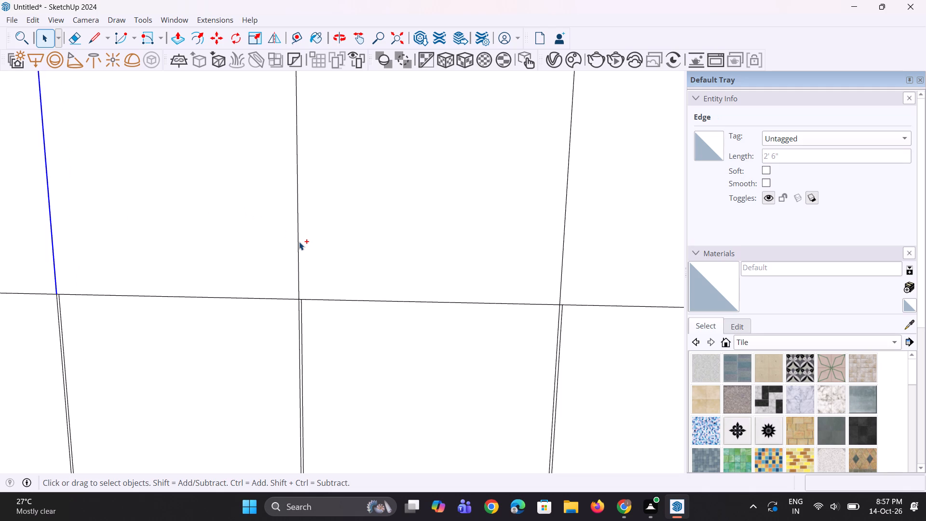
scroll(264, 300, "down", 4)
scroll(478, 259, "up", 2)
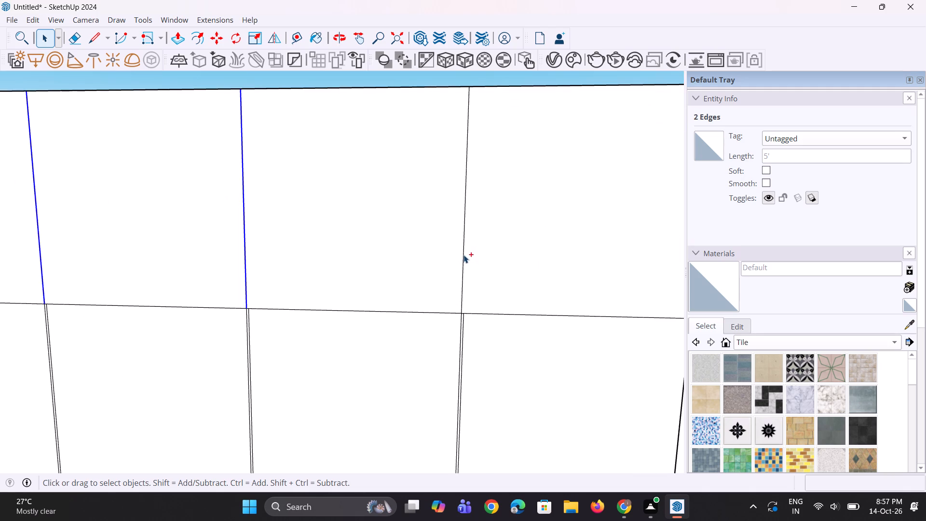
left_click(463, 255, "ctrl")
scroll(447, 308, "up", 2)
key("m")
scroll(466, 313, "up", 7)
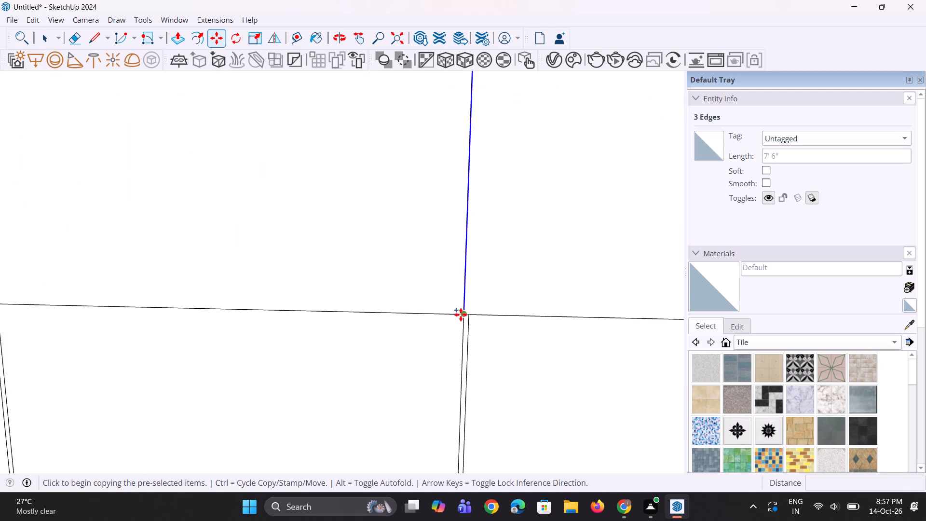
scroll(461, 315, "up", 3)
left_click(462, 314)
left_click(471, 314)
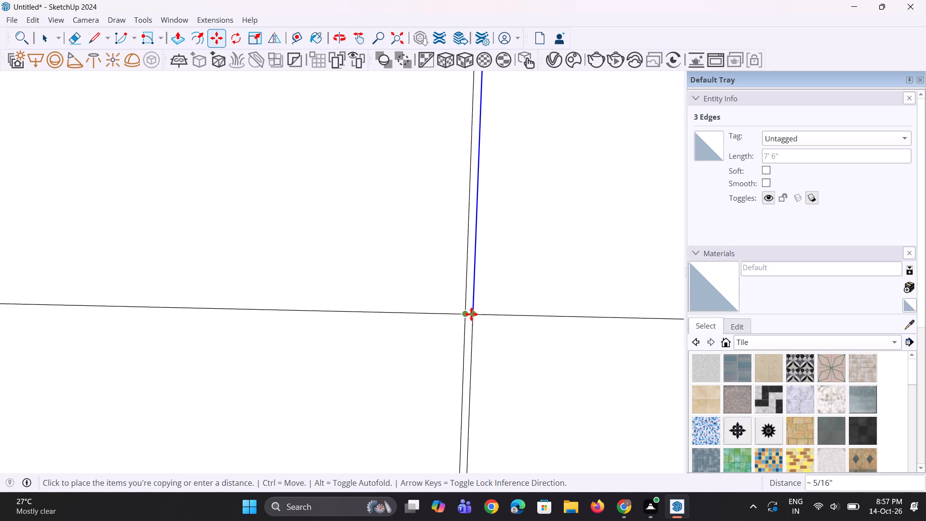
scroll(473, 328, "down", 10)
key("space")
key("space")
Copy all four segments of the horizontal line between the upper and tall panels slightly downward to outline a narrow gap.
scroll(460, 338, "down", 8)
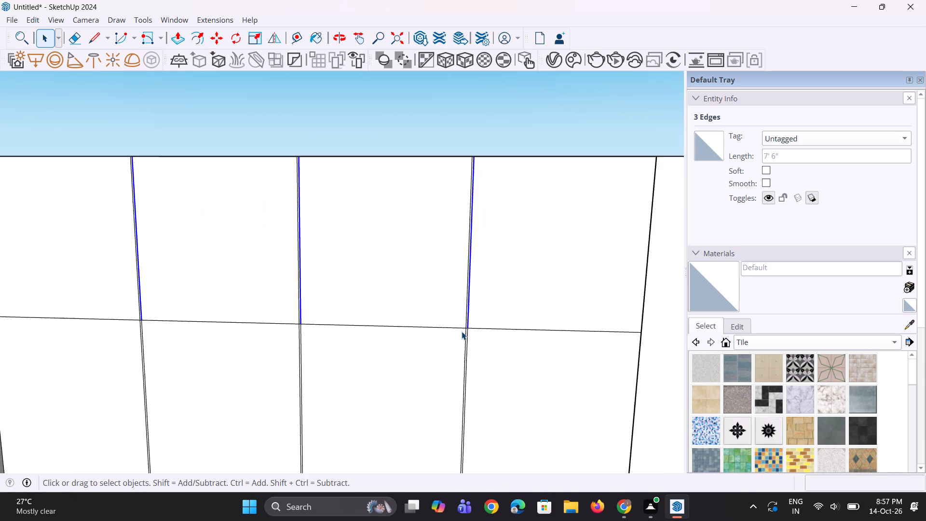
scroll(462, 331, "down", 4)
middle_click_drag(462, 321, 461, 307)
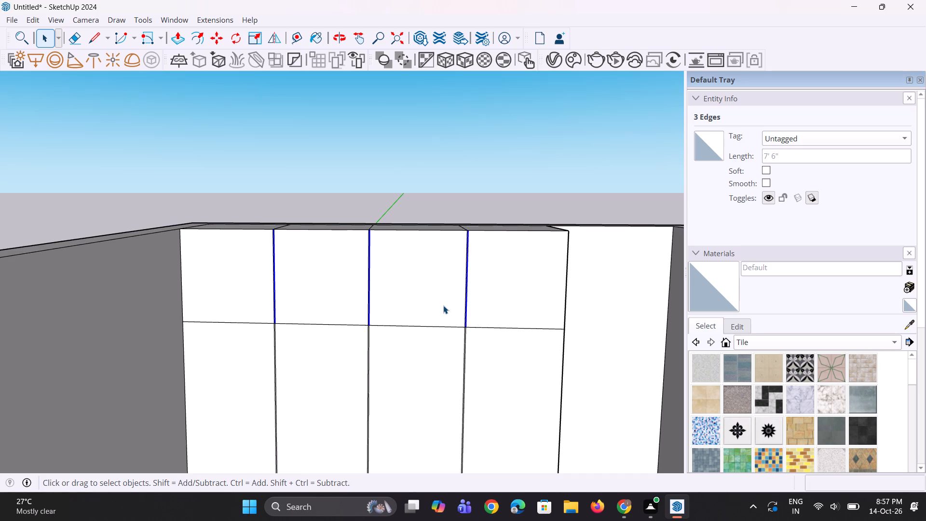
scroll(443, 305, "down", 2)
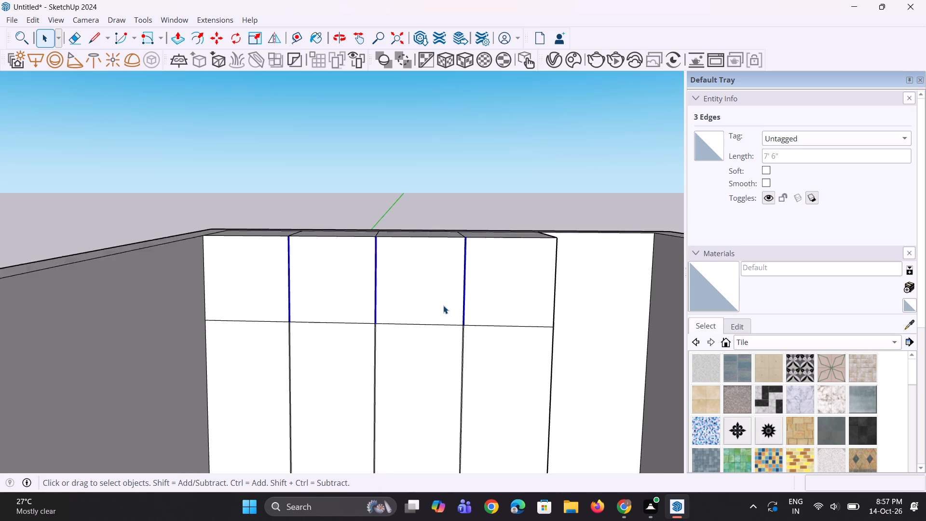
scroll(443, 305, "down", 1)
middle_click_drag(456, 356, 408, 351)
scroll(220, 338, "up", 3)
scroll(298, 313, "up", 7)
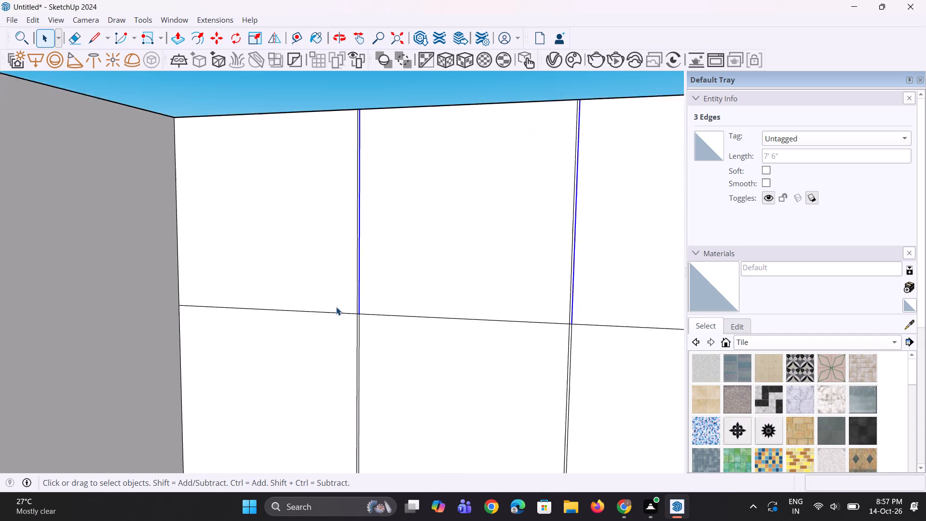
scroll(336, 307, "up", 1)
left_click(351, 313)
scroll(408, 312, "up", 2)
left_click(409, 319)
scroll(300, 311, "up", 2)
left_click(312, 314, "ctrl")
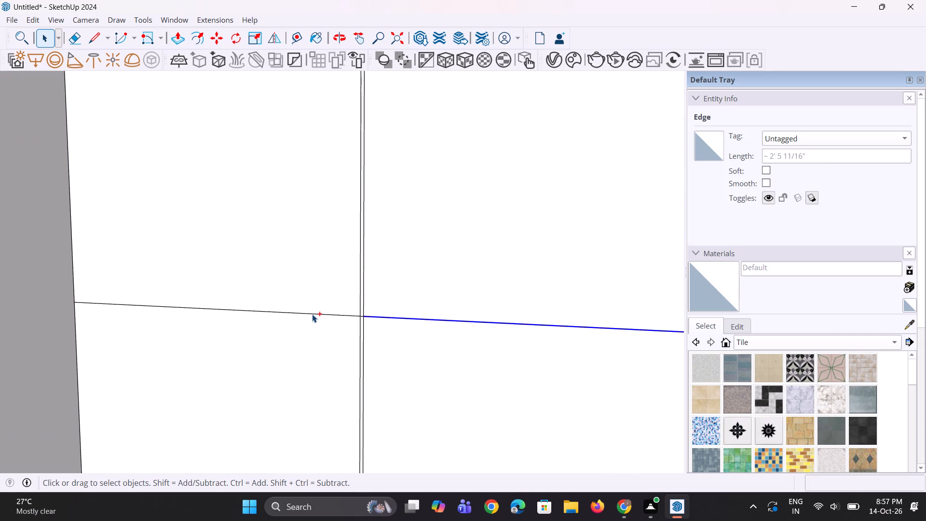
scroll(271, 368, "down", 12)
scroll(544, 397, "up", 3)
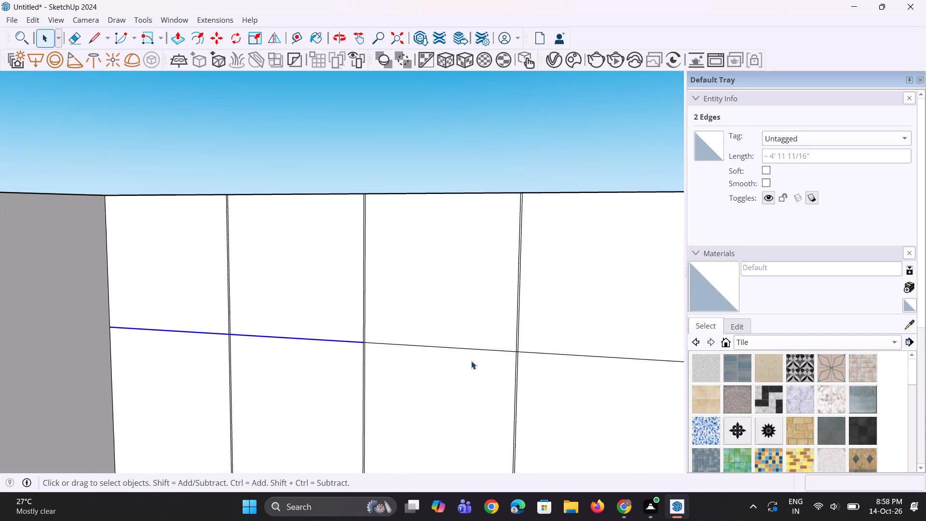
scroll(466, 343, "up", 5)
left_click(468, 353, "ctrl")
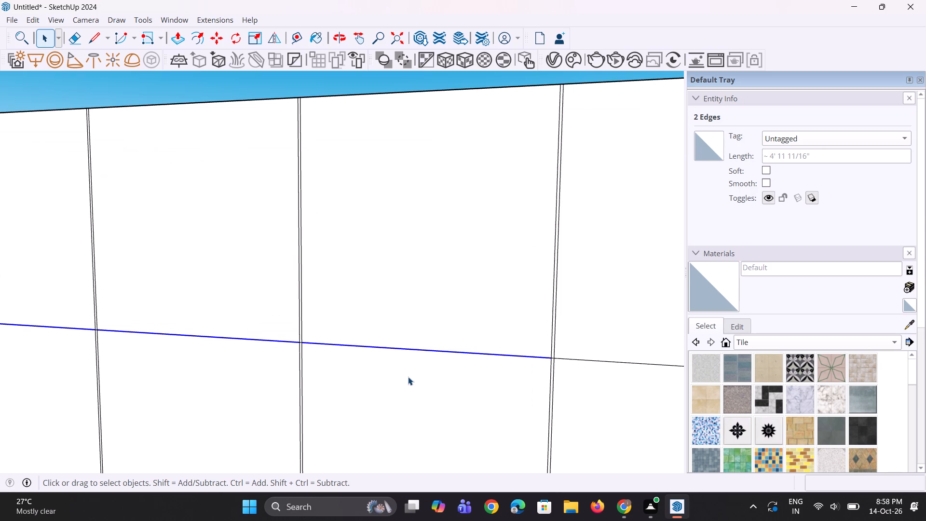
scroll(408, 377, "down", 3)
scroll(574, 364, "up", 1)
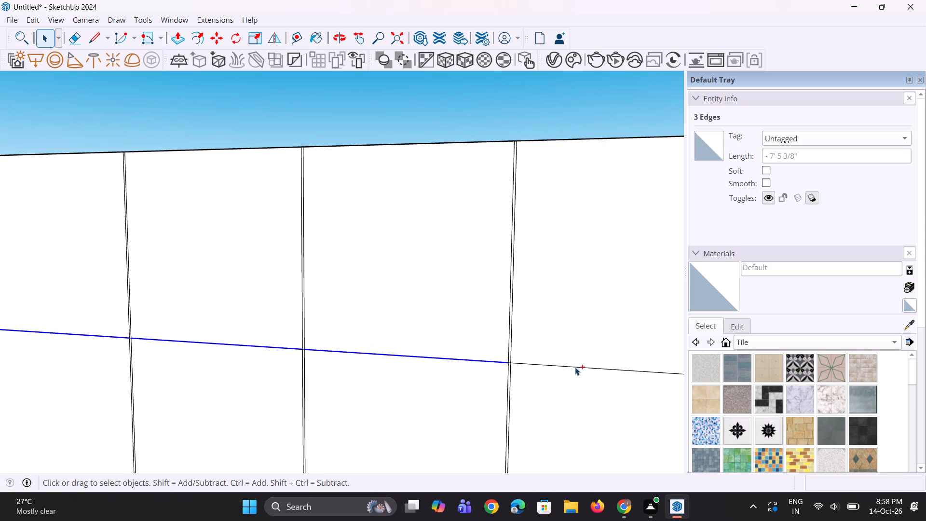
left_click(575, 367, "ctrl")
scroll(379, 343, "down", 6)
scroll(573, 382, "up", 2)
key("m")
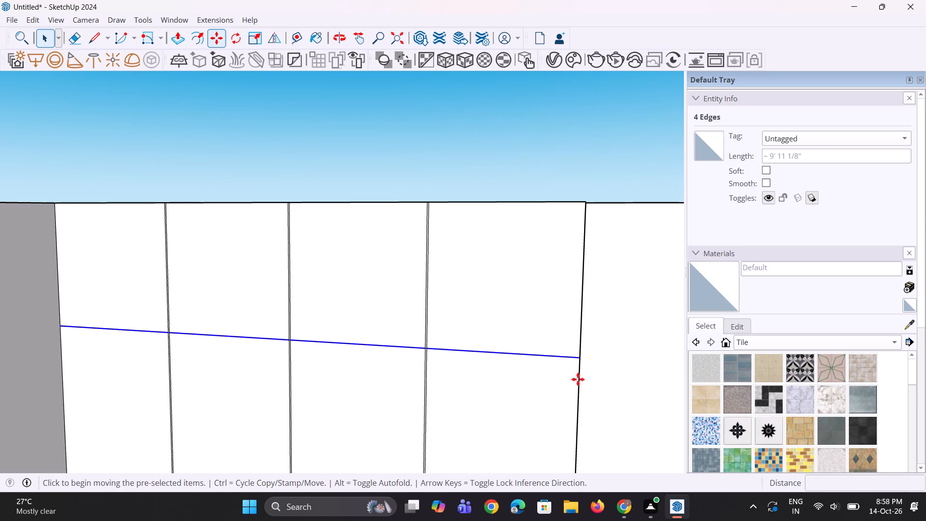
scroll(592, 379, "up", 5)
left_click(576, 353)
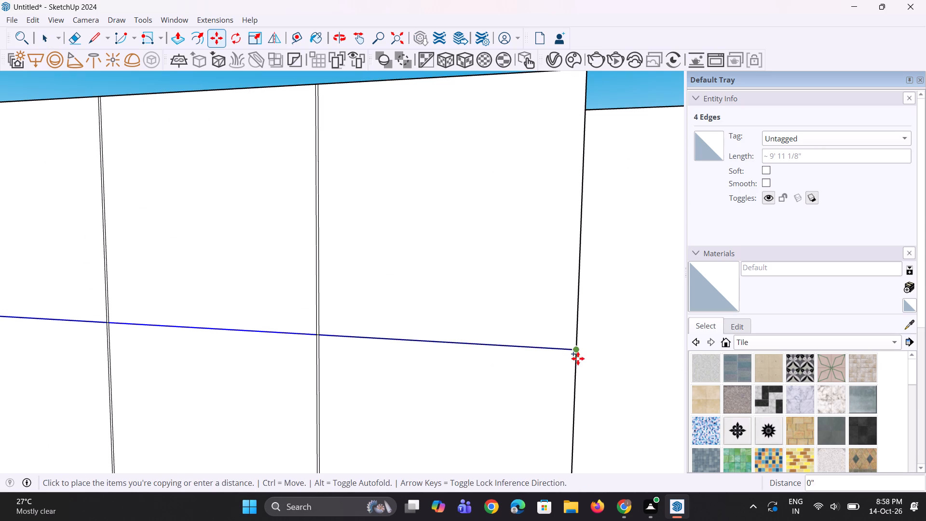
left_click(578, 358)
scroll(538, 429, "down", 5)
key("space")
key("space")
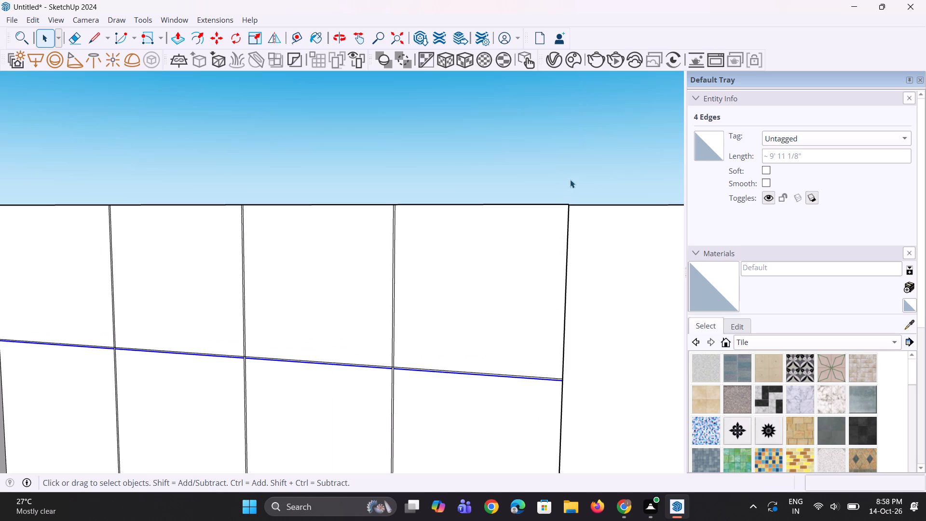
left_click(573, 173)
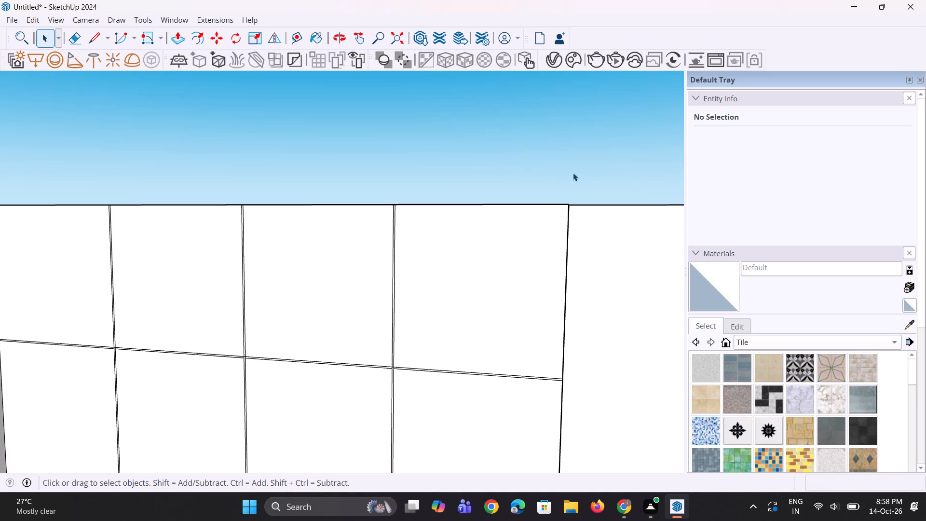
Push the three vertical gap strips between the upper-row panels in 0.3" with Push/Pull.
middle_click_drag(368, 316, 345, 347)
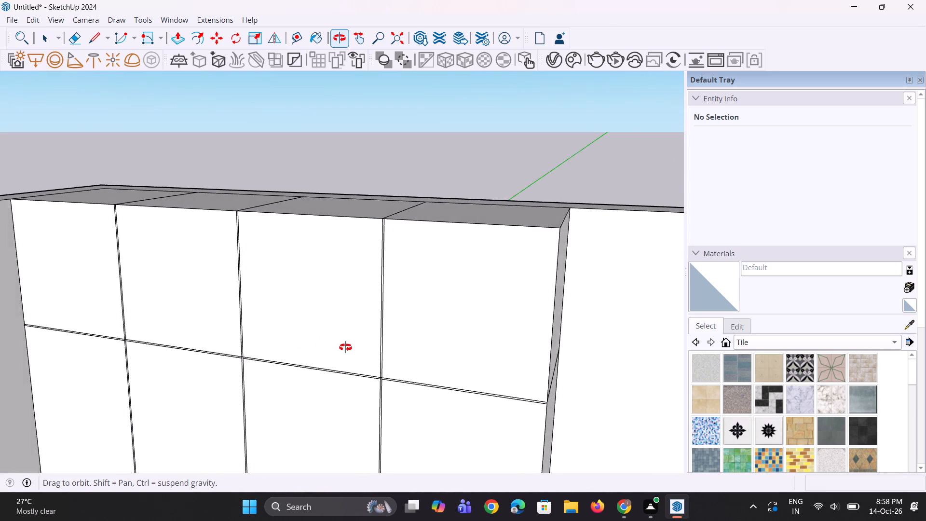
middle_click_drag(345, 347, 346, 348)
scroll(393, 304, "up", 8)
key("p")
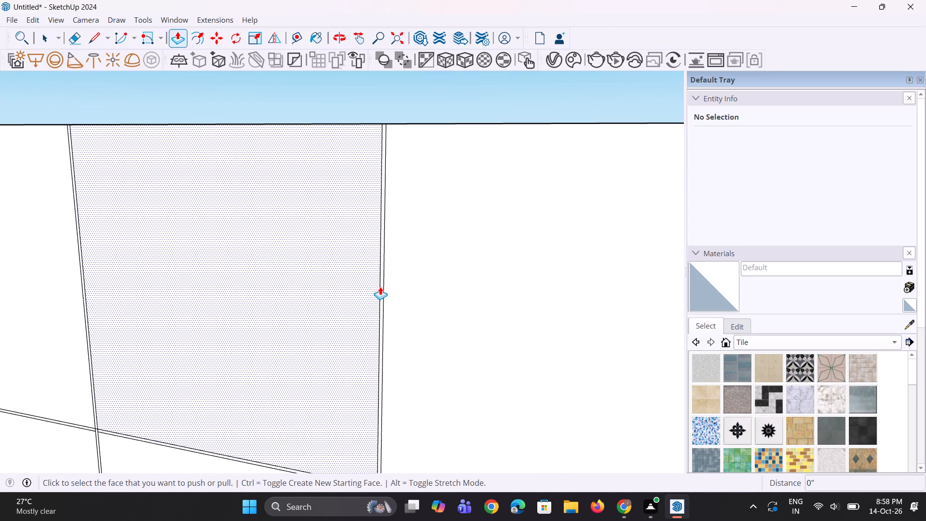
left_click(381, 290)
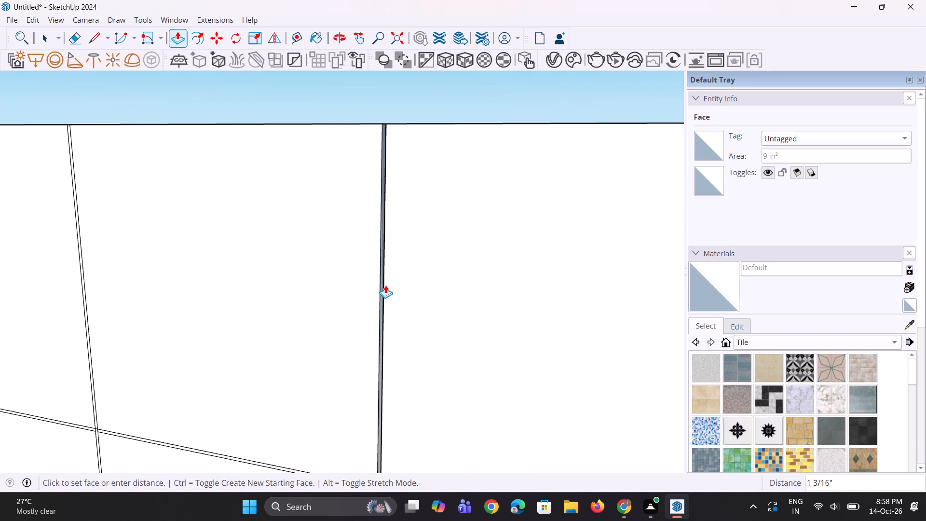
type("0.3\"")
key("Return")
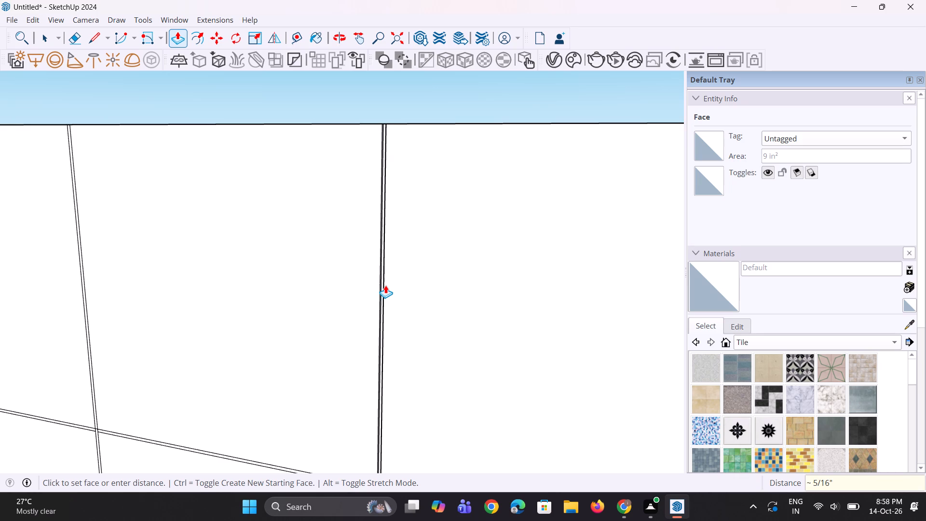
middle_click_drag(369, 317, 424, 312)
scroll(428, 310, "down", 5)
scroll(225, 374, "up", 1)
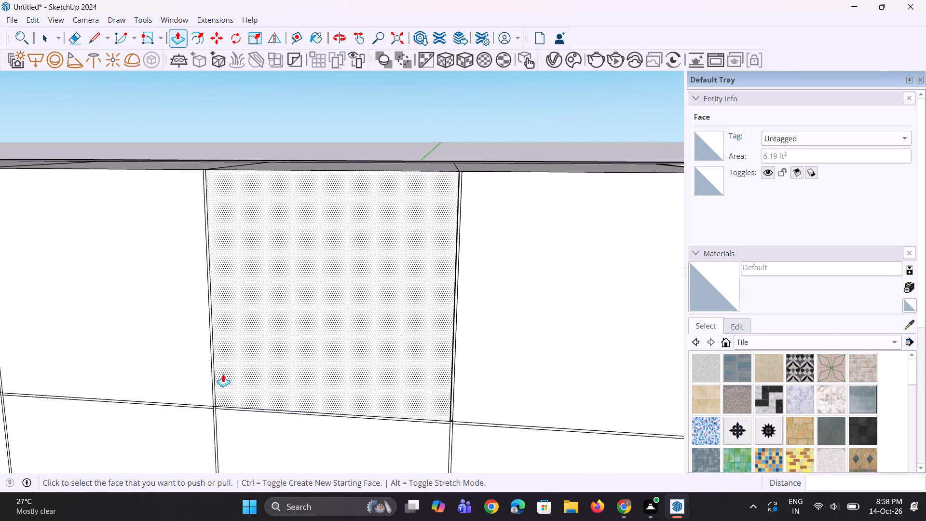
scroll(223, 374, "up", 2)
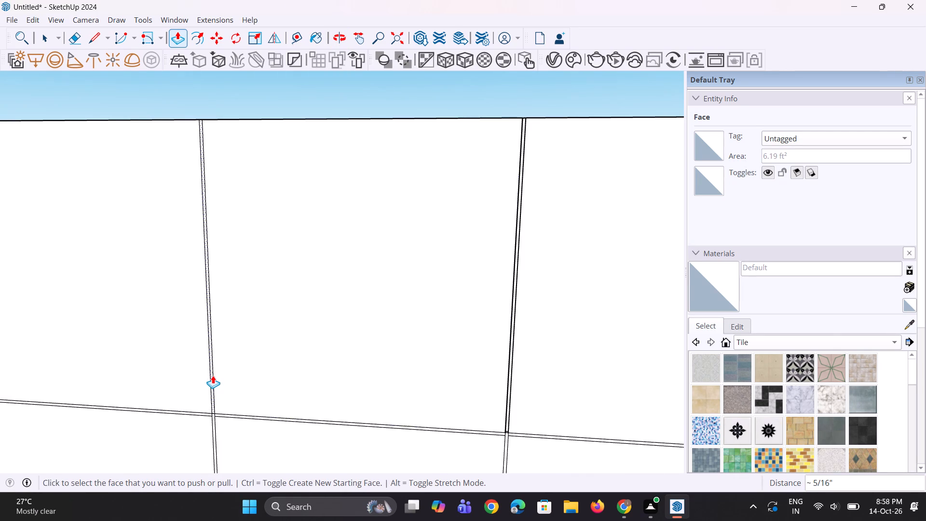
double_click(212, 375)
scroll(371, 340, "down", 12)
scroll(235, 351, "up", 2)
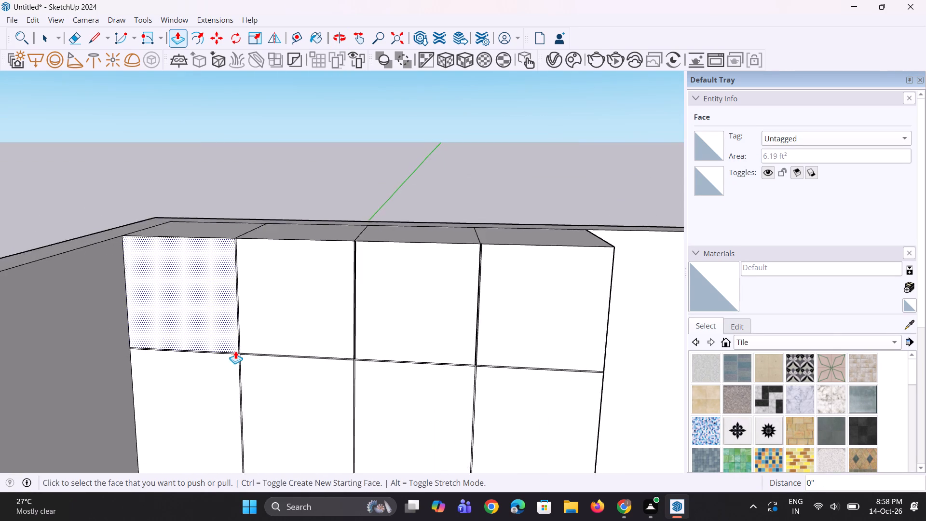
scroll(235, 351, "up", 10)
double_click(240, 339)
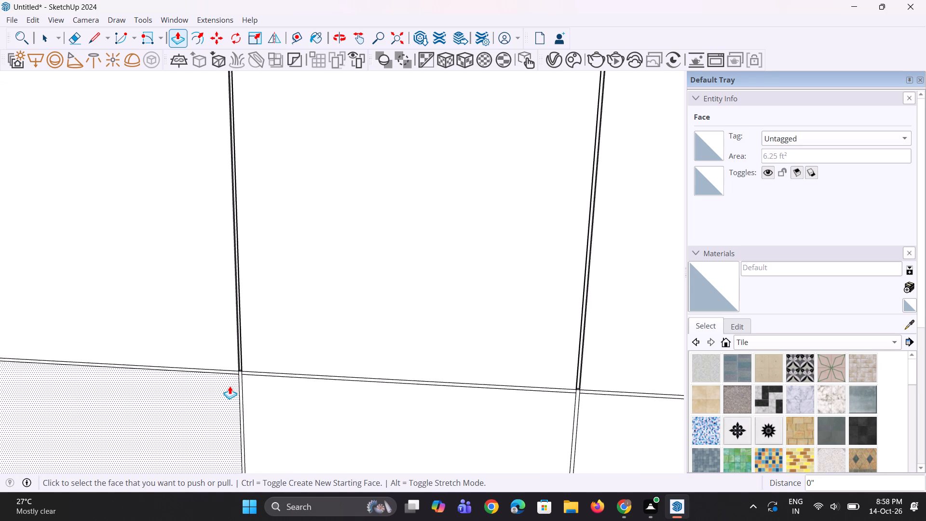
Push the two leftmost horizontal gap strips and the leftmost vertical gap strip between the tall panels in by the same 0.3".
scroll(230, 386, "up", 2)
double_click(232, 368)
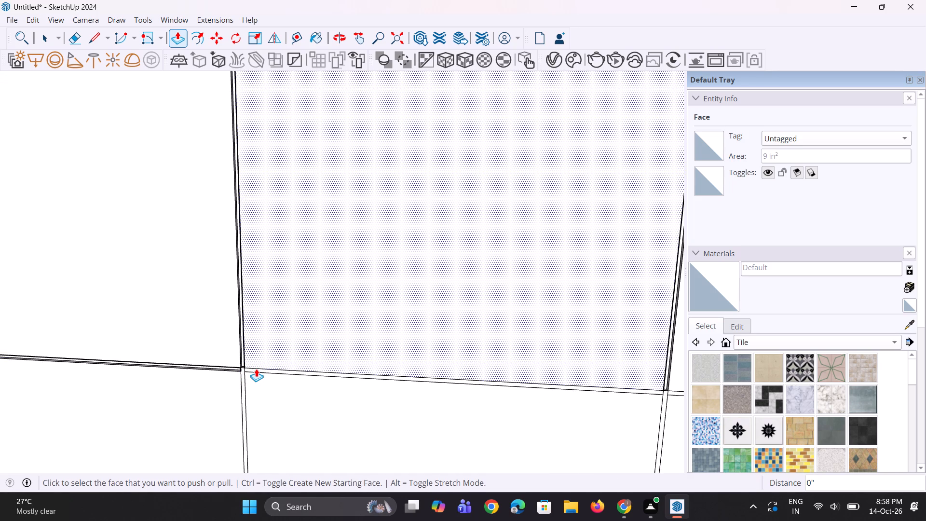
double_click(259, 372)
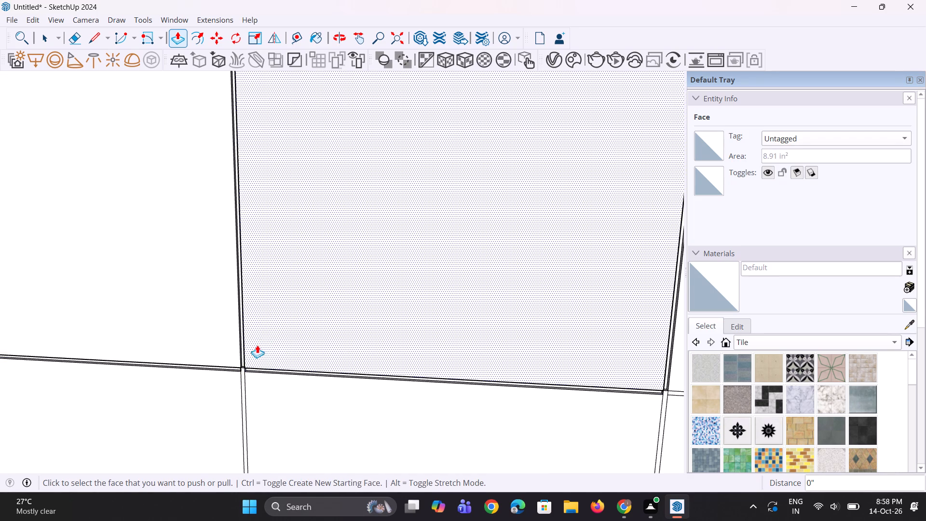
double_click(242, 383)
scroll(214, 355, "down", 7)
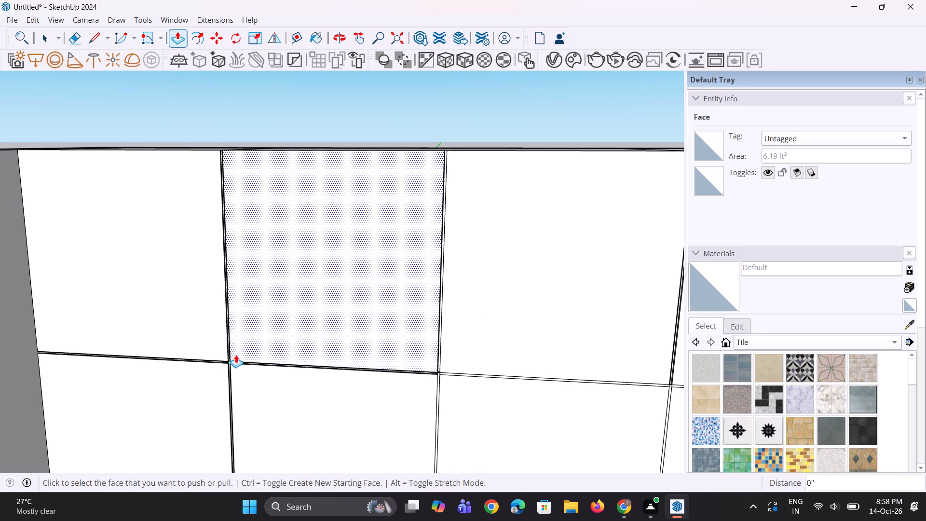
scroll(228, 336, "down", 5)
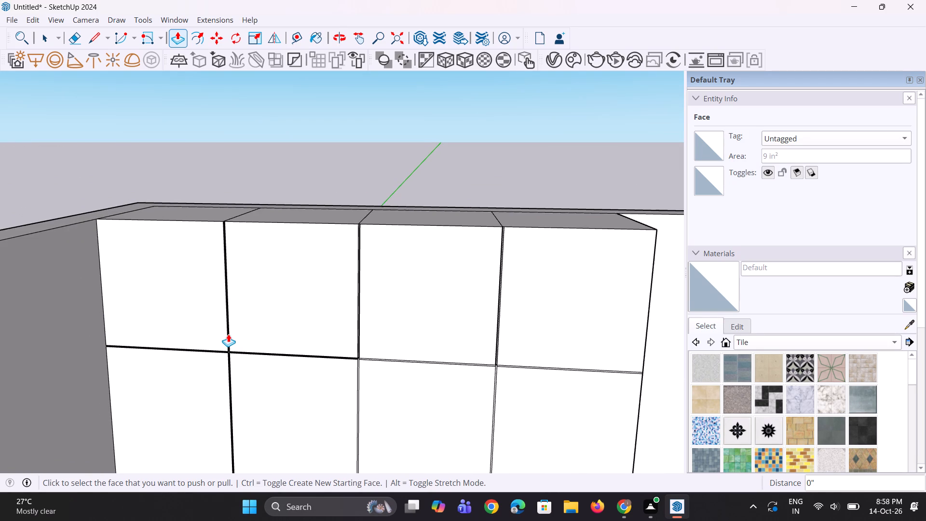
scroll(228, 334, "down", 1)
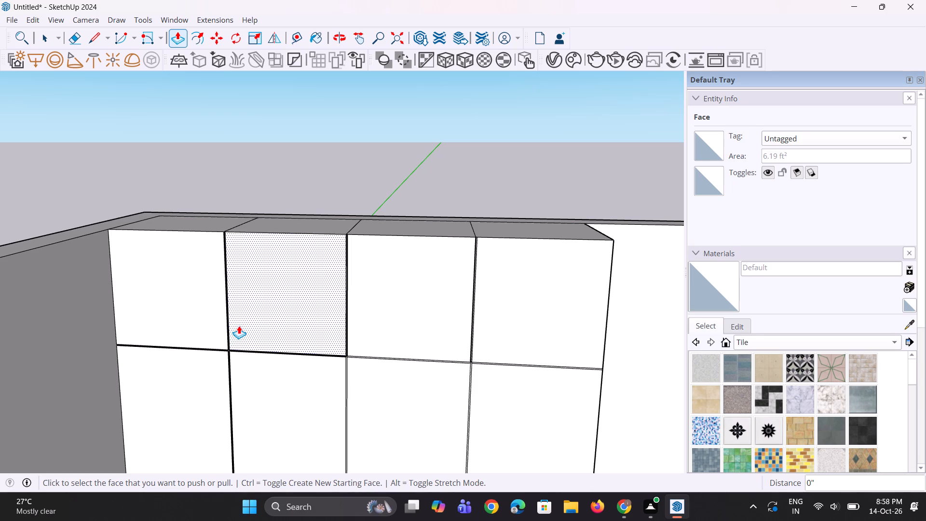
Push the middle vertical gap strip between the tall panels and the third horizontal gap strip in by the same 0.3".
scroll(327, 375, "up", 4)
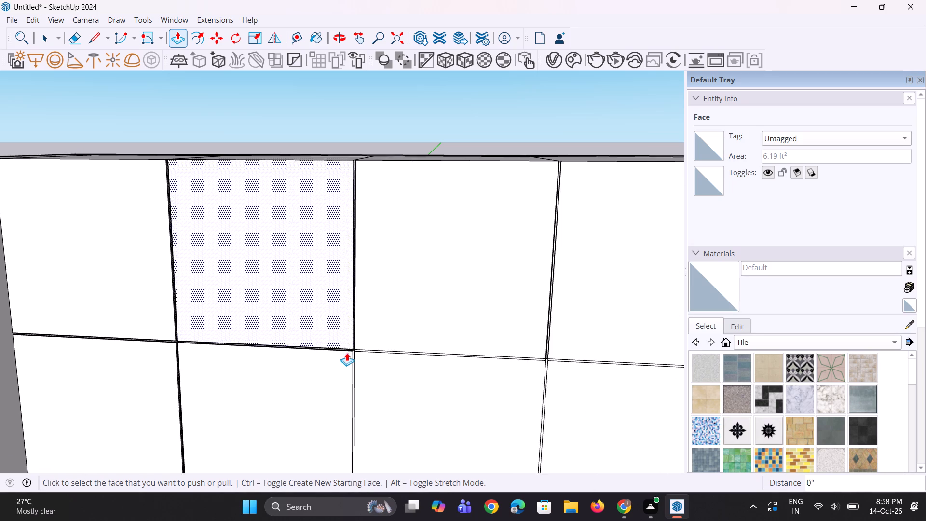
scroll(349, 355, "up", 11)
double_click(362, 356)
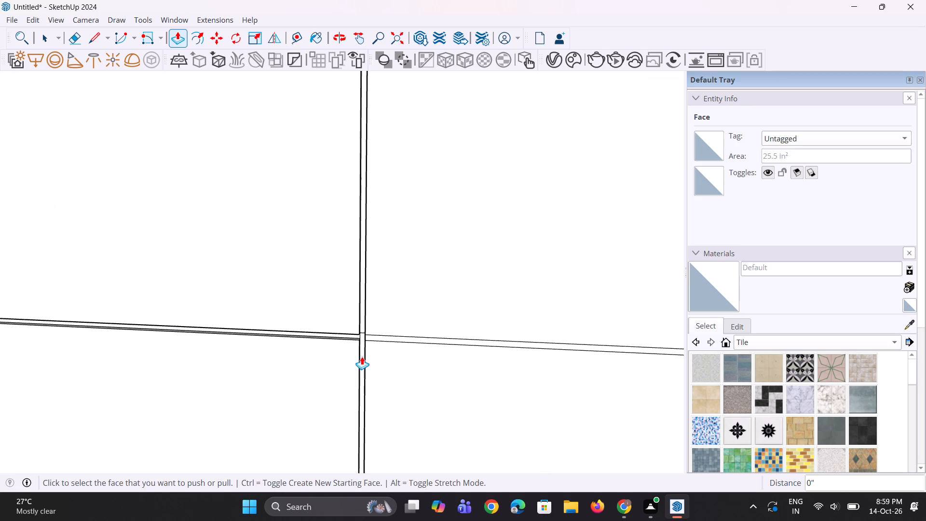
scroll(333, 353, "down", 3)
middle_click_drag(350, 321, 352, 288)
scroll(373, 332, "up", 2)
double_click(378, 318)
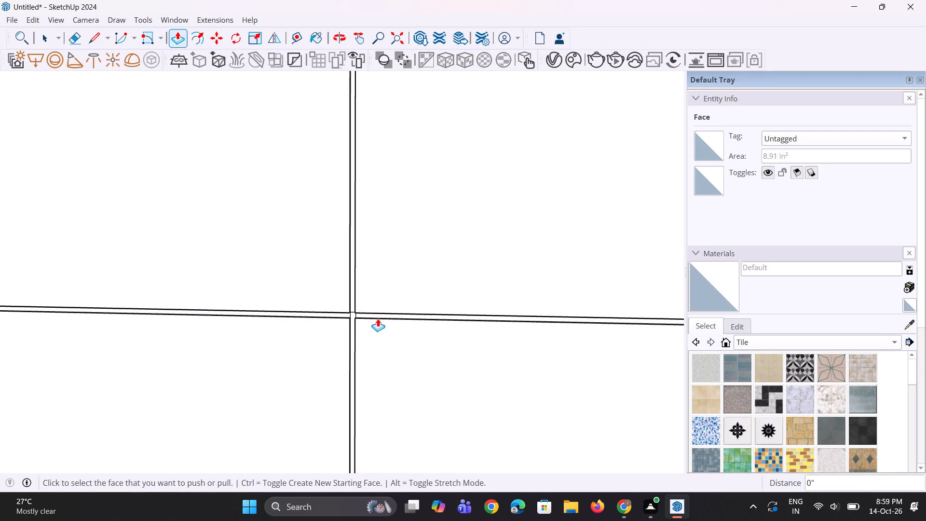
scroll(317, 343, "down", 9)
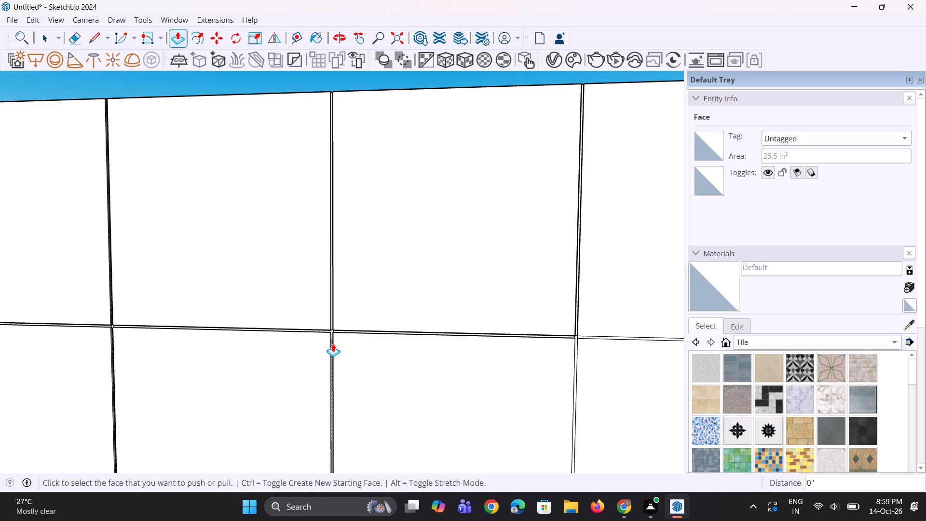
Push the rightmost horizontal gap strip and the rightmost vertical gap strip between the tall panels in by the same 0.3".
scroll(310, 343, "down", 8)
scroll(380, 347, "up", 4)
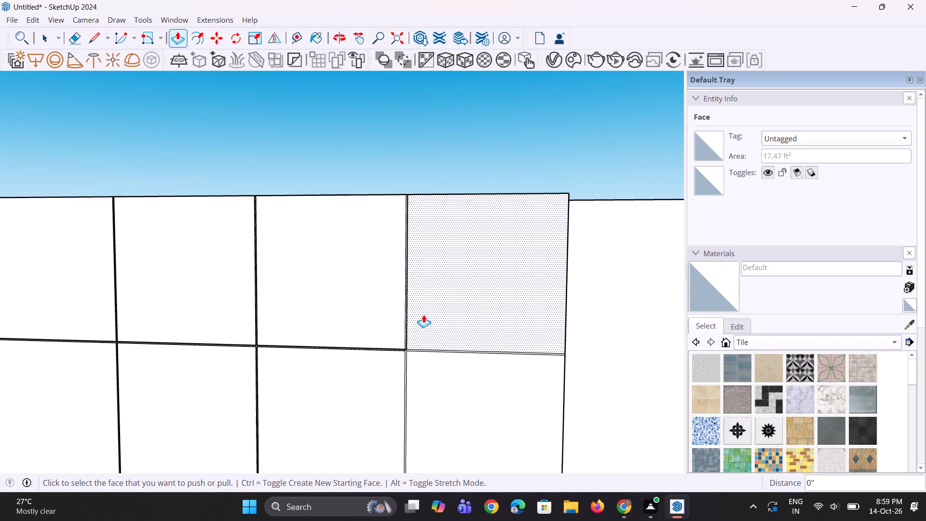
scroll(423, 315, "up", 9)
double_click(417, 357)
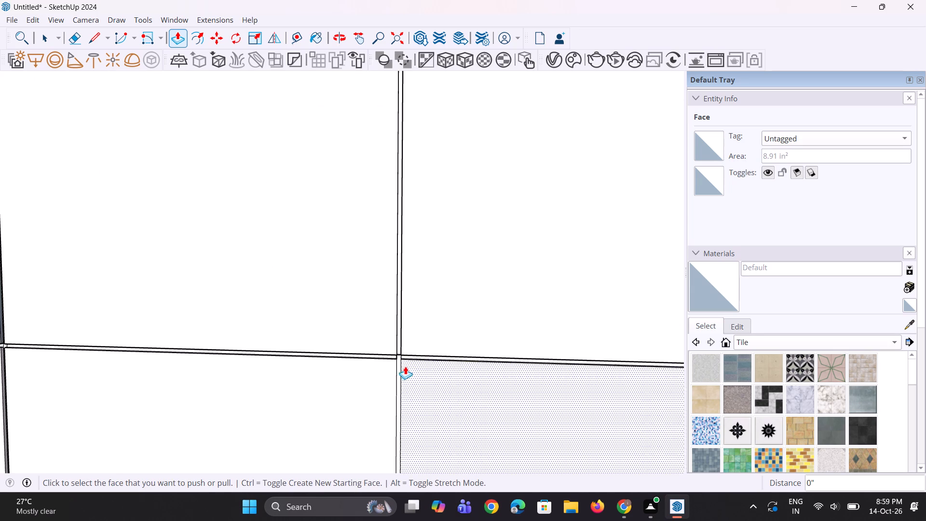
double_click(398, 370)
scroll(400, 336, "down", 12)
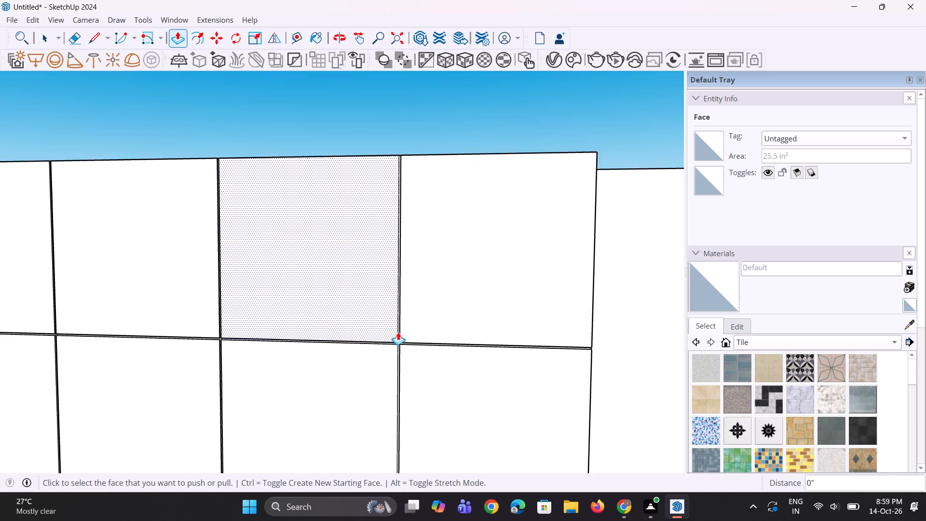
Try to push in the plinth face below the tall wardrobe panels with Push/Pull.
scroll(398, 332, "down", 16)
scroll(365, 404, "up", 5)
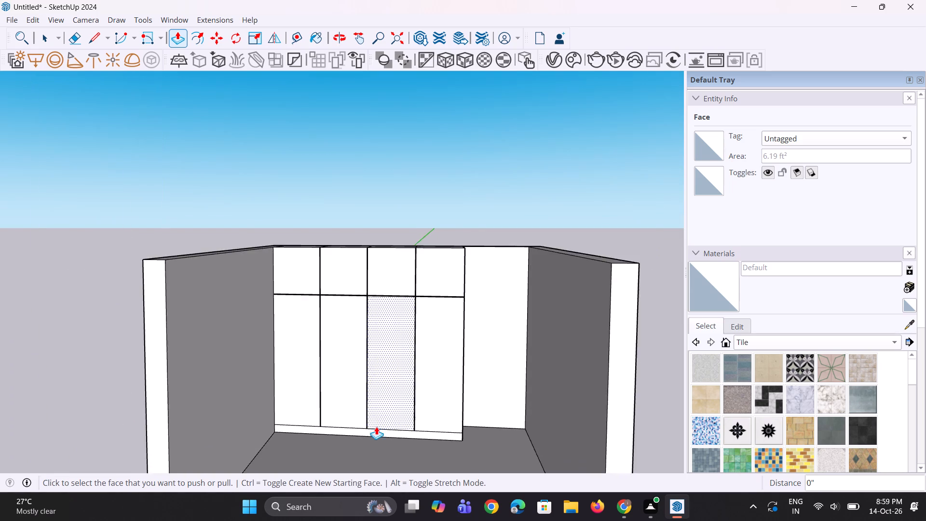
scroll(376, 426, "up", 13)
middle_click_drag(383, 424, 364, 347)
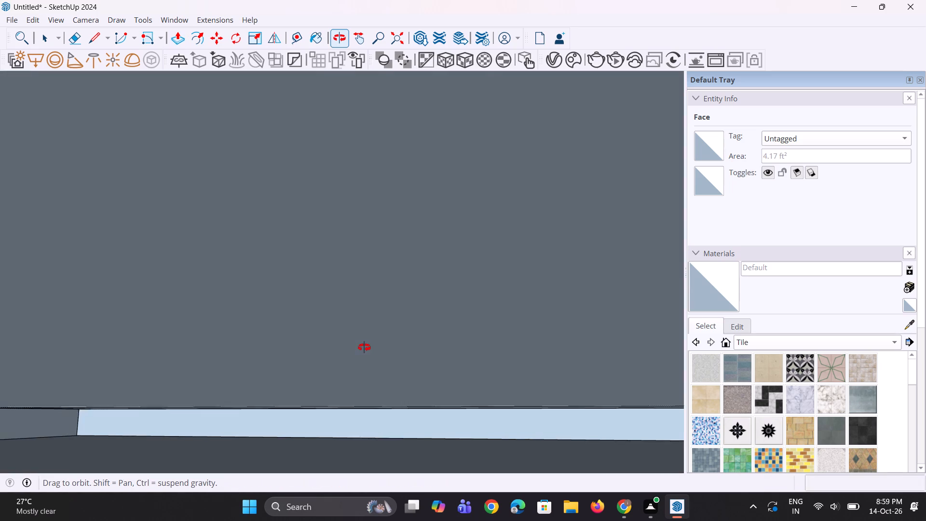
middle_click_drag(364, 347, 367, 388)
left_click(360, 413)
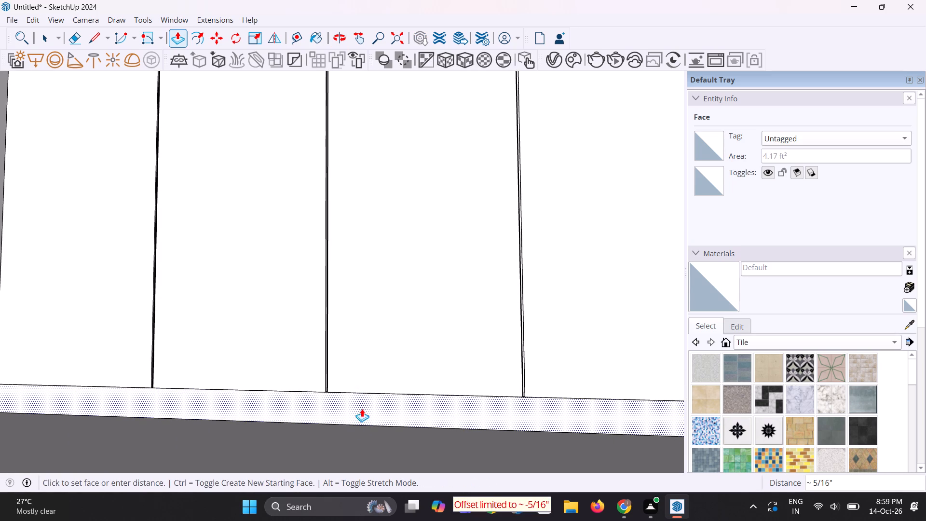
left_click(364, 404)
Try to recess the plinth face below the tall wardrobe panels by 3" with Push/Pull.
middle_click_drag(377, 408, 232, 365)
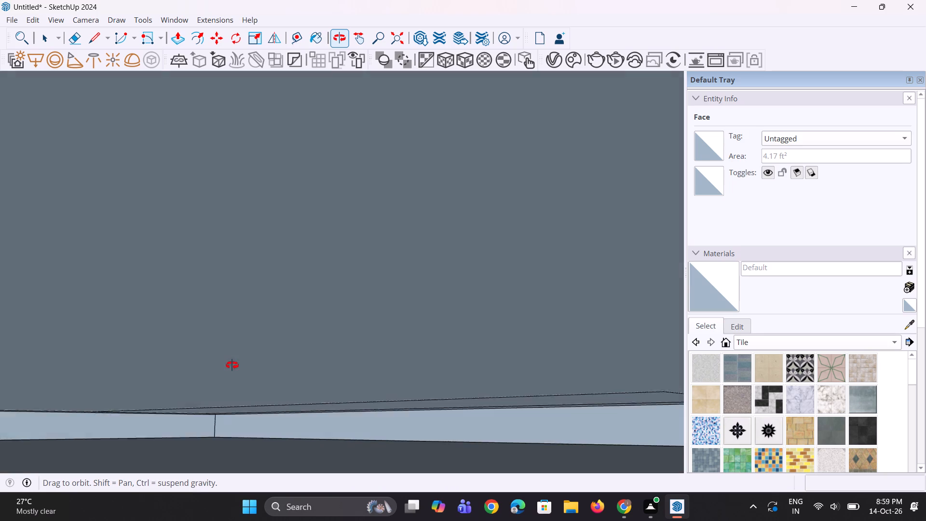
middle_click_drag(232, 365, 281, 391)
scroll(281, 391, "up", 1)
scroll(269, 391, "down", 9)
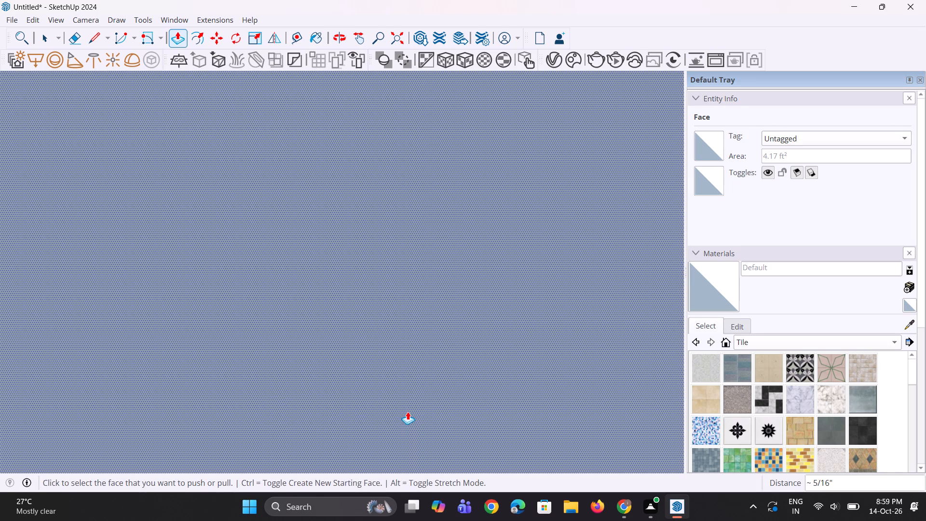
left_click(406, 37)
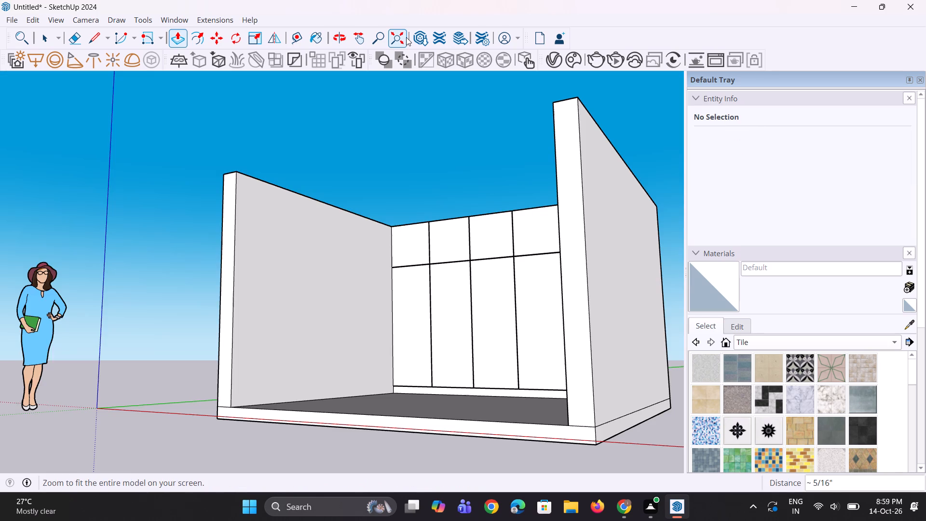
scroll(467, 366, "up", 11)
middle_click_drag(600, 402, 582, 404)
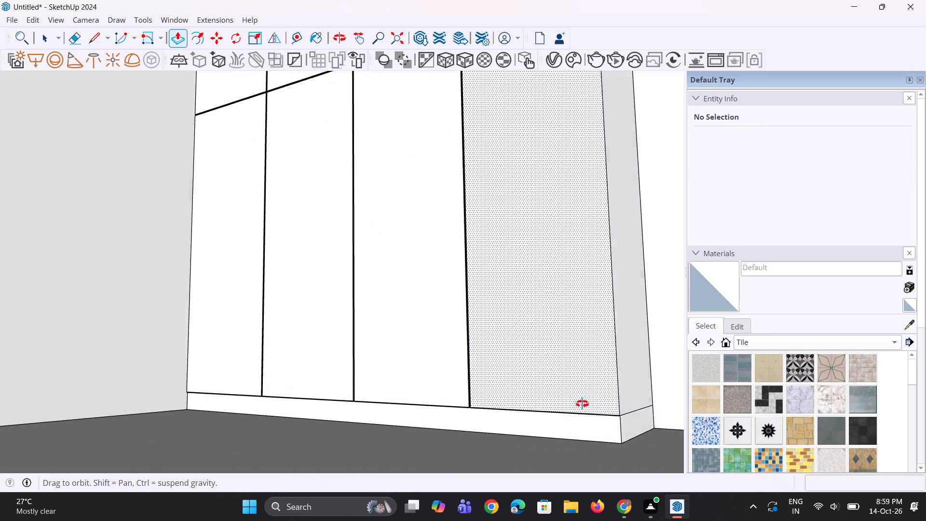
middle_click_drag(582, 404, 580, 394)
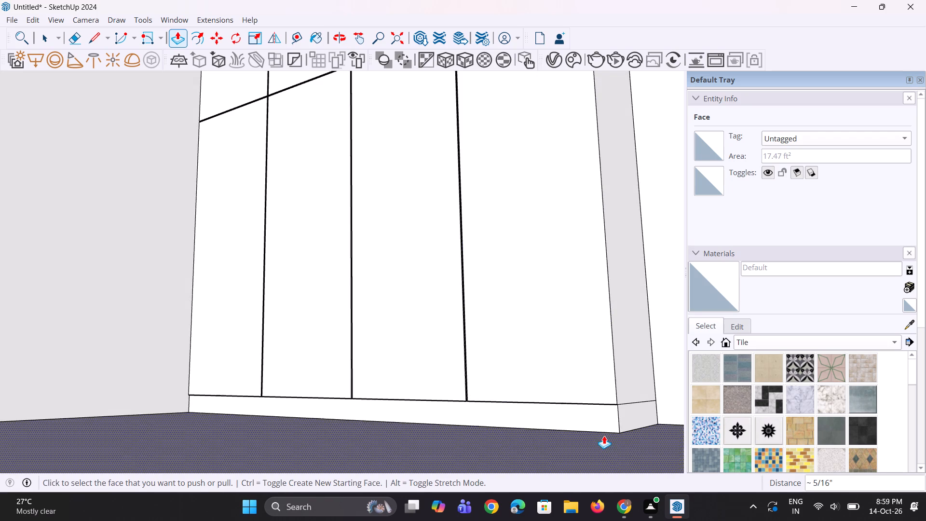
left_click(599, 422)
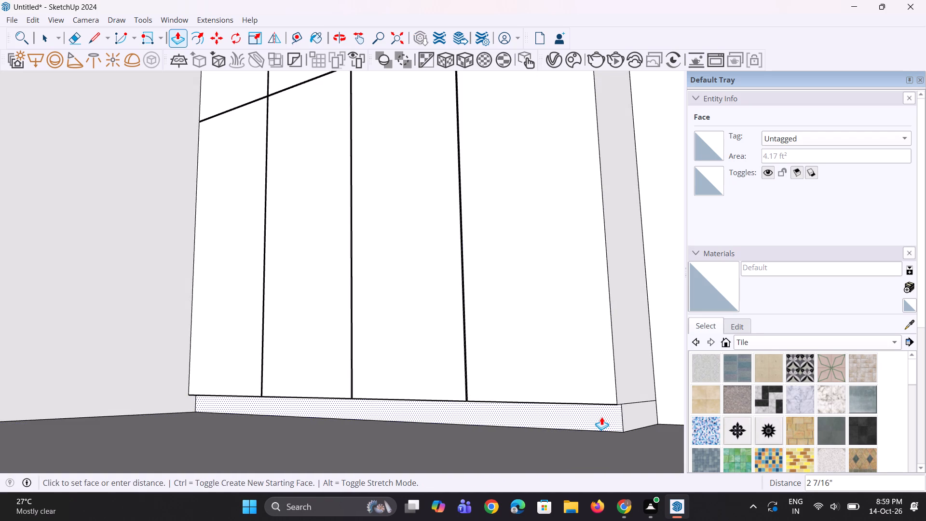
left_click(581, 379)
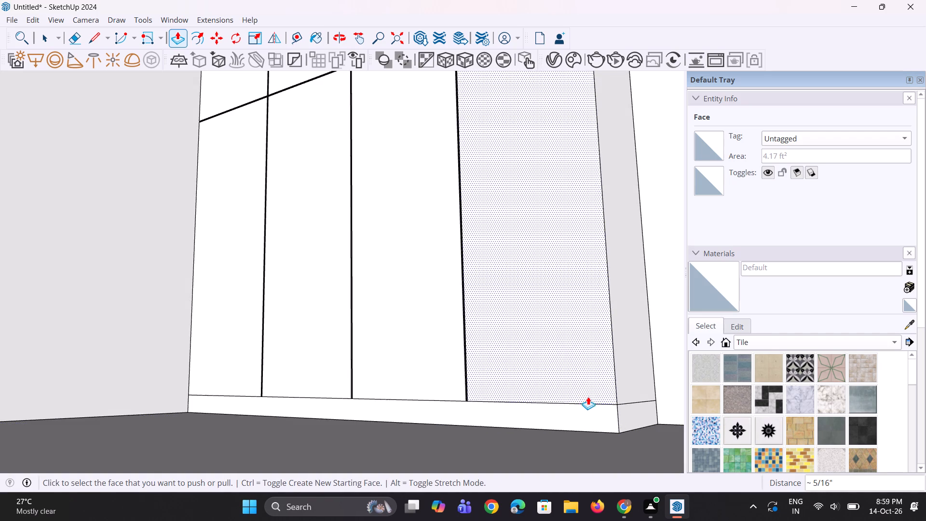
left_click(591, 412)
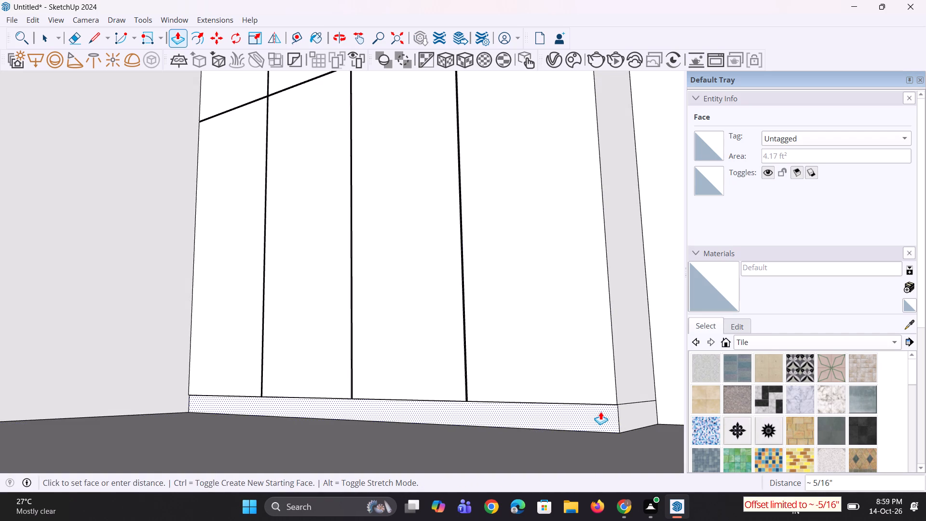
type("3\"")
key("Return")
Push the plinth face below the tall wardrobe panels inward about 3 1/8" and leave Push/Pull with nothing selected.
middle_click_drag(592, 407, 580, 391)
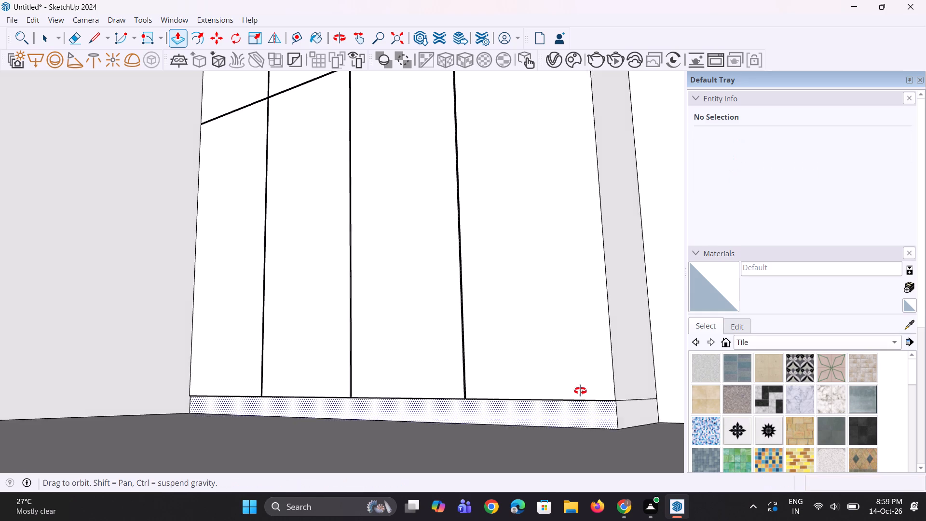
middle_click_drag(580, 391, 603, 398)
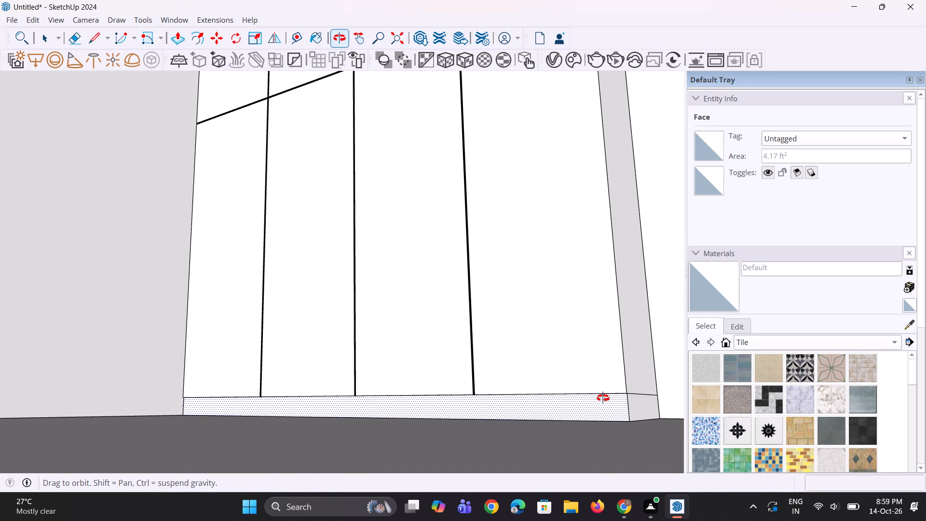
middle_click_drag(603, 398, 606, 395)
scroll(595, 392, "up", 3)
left_click(622, 414)
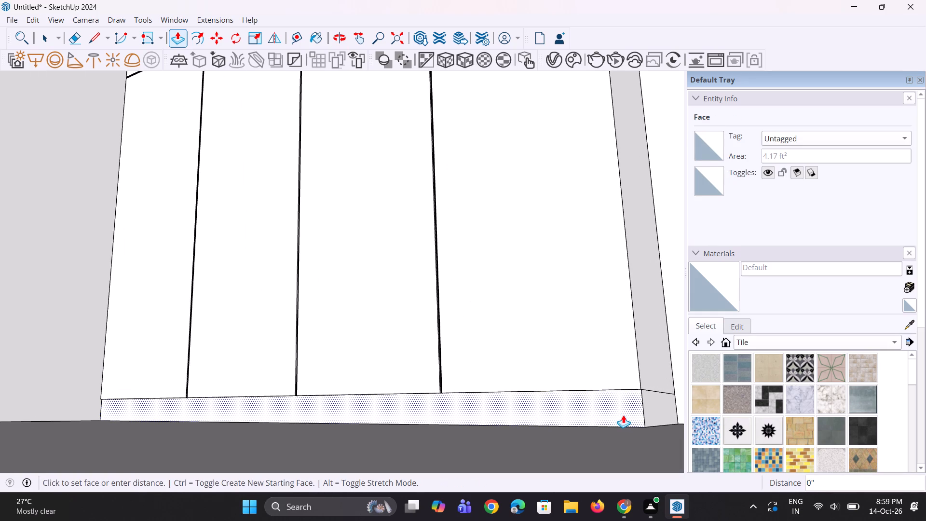
left_click(627, 414)
scroll(579, 396, "down", 5)
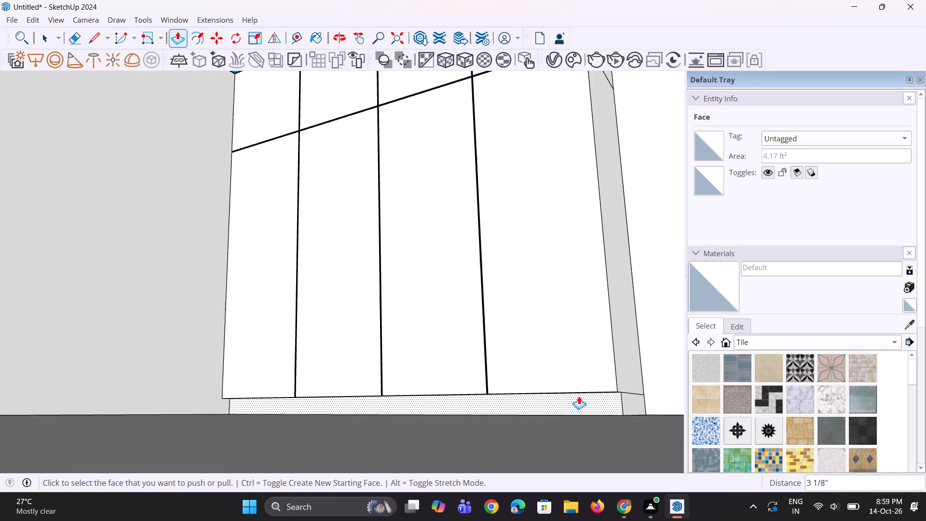
middle_click_drag(579, 396, 586, 423)
scroll(586, 423, "down", 4)
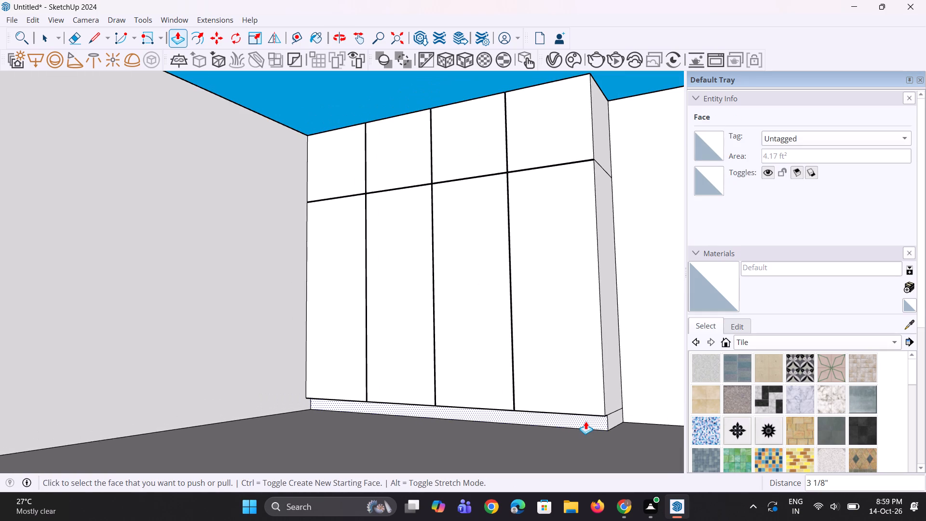
key("space")
key("space")
scroll(540, 406, "down", 5)
left_click(501, 85)
middle_click_drag(466, 199, 482, 222)
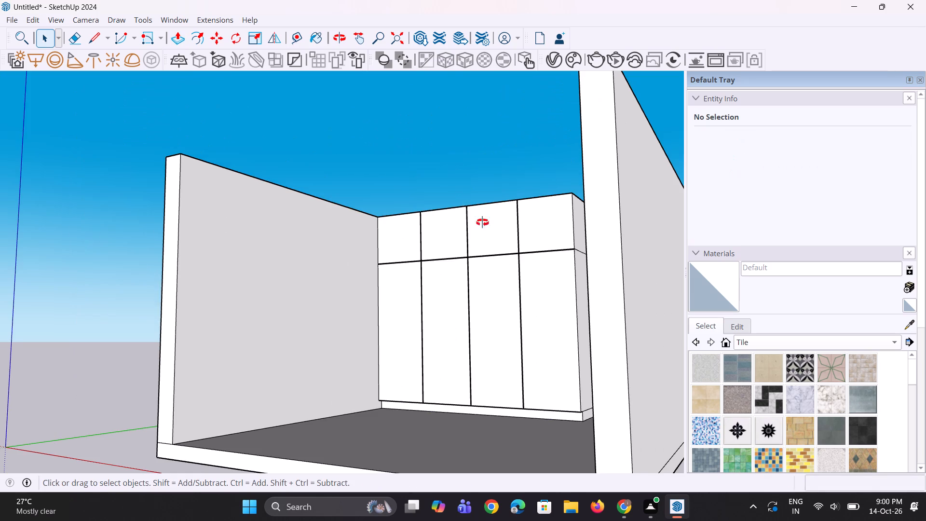
middle_click_drag(482, 222, 527, 282)
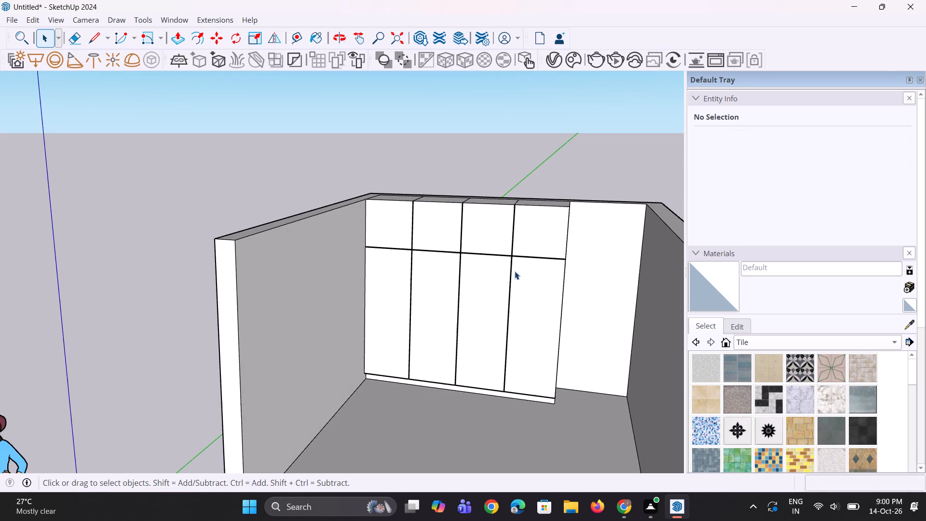
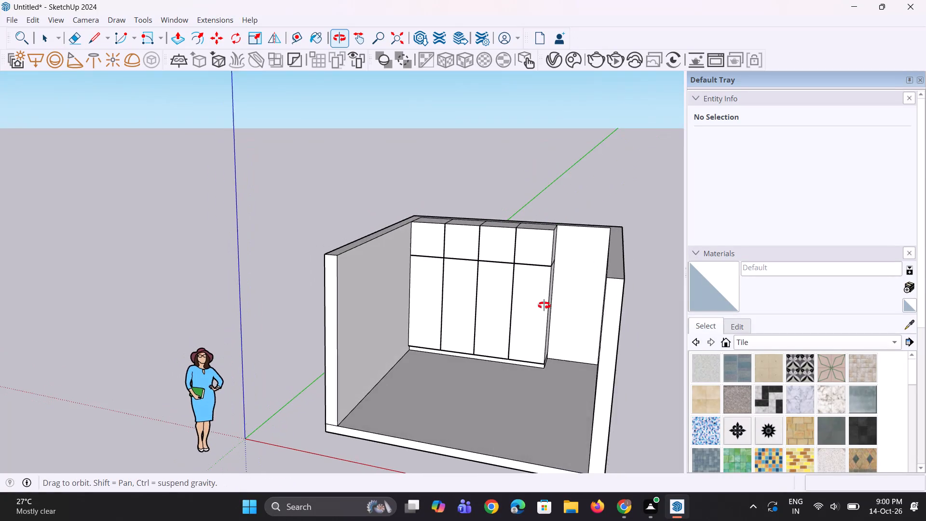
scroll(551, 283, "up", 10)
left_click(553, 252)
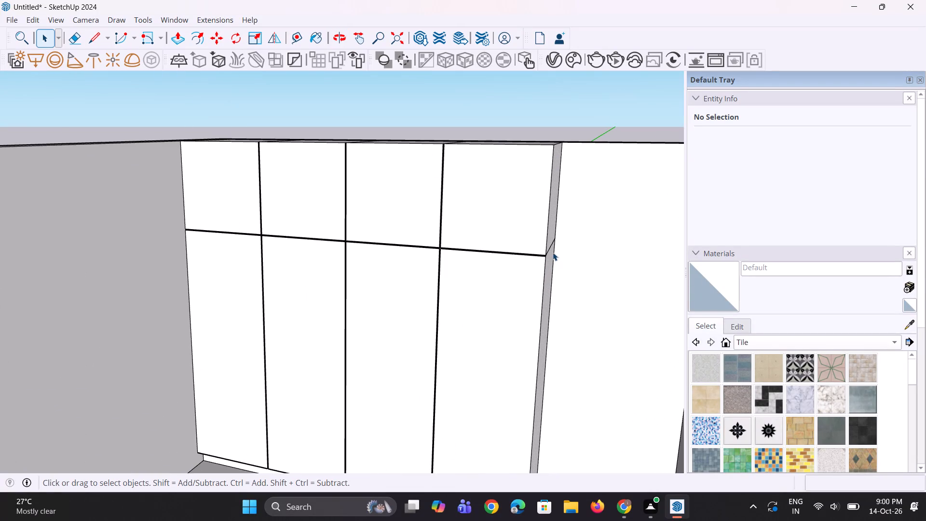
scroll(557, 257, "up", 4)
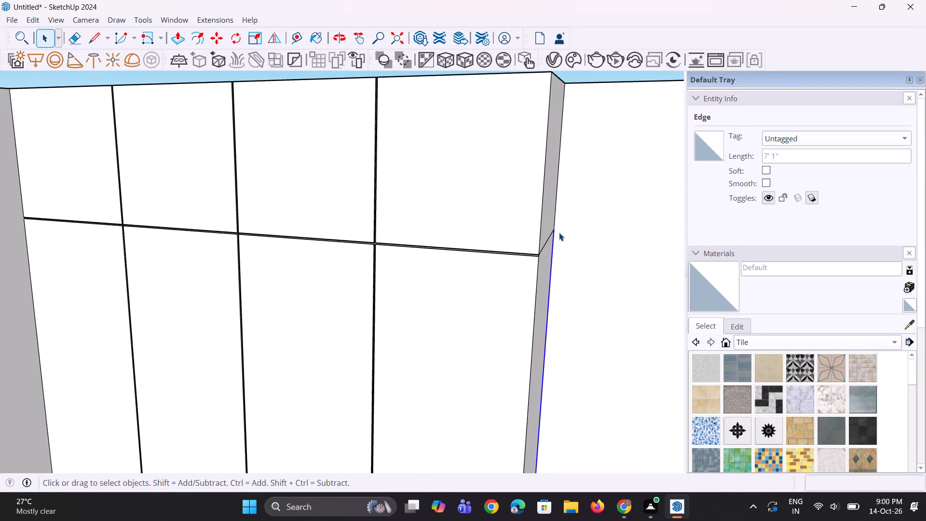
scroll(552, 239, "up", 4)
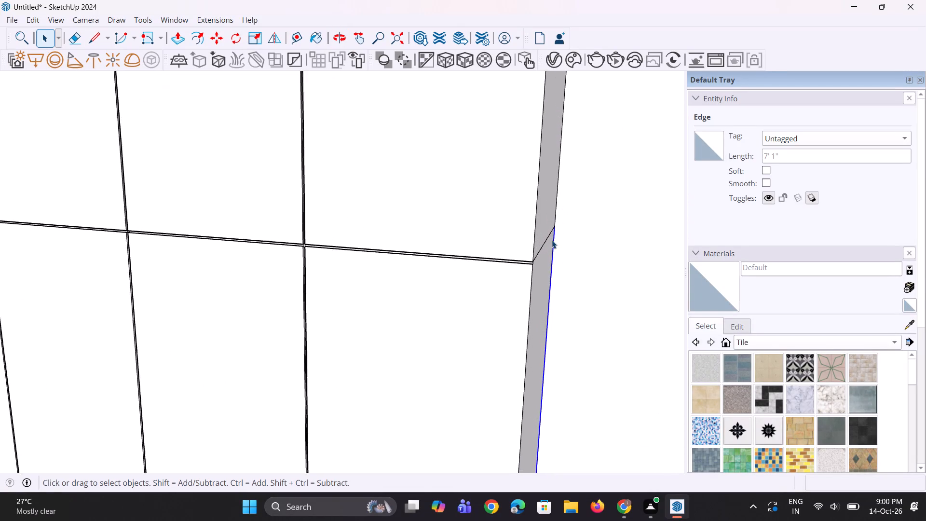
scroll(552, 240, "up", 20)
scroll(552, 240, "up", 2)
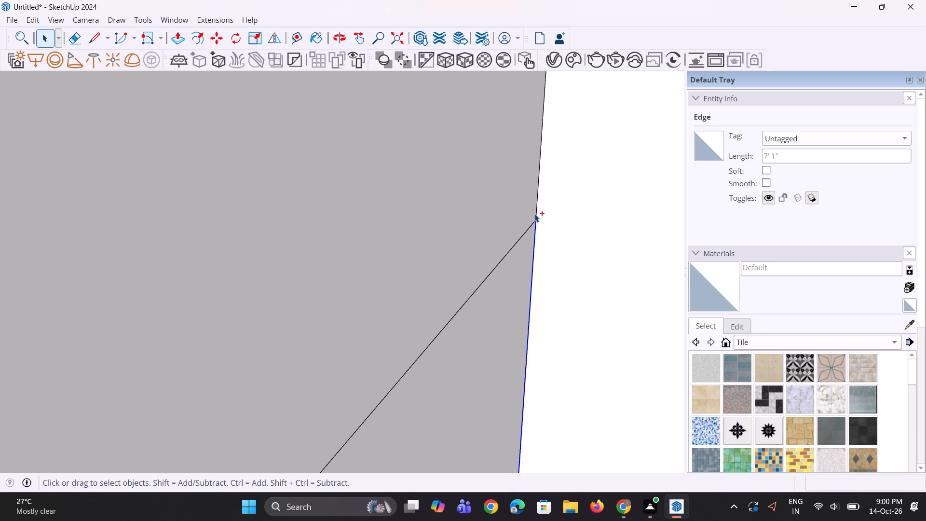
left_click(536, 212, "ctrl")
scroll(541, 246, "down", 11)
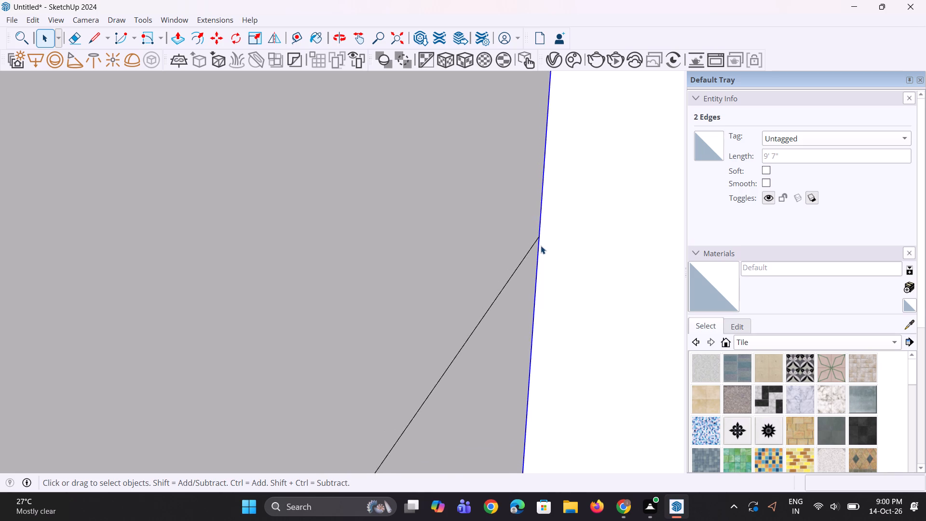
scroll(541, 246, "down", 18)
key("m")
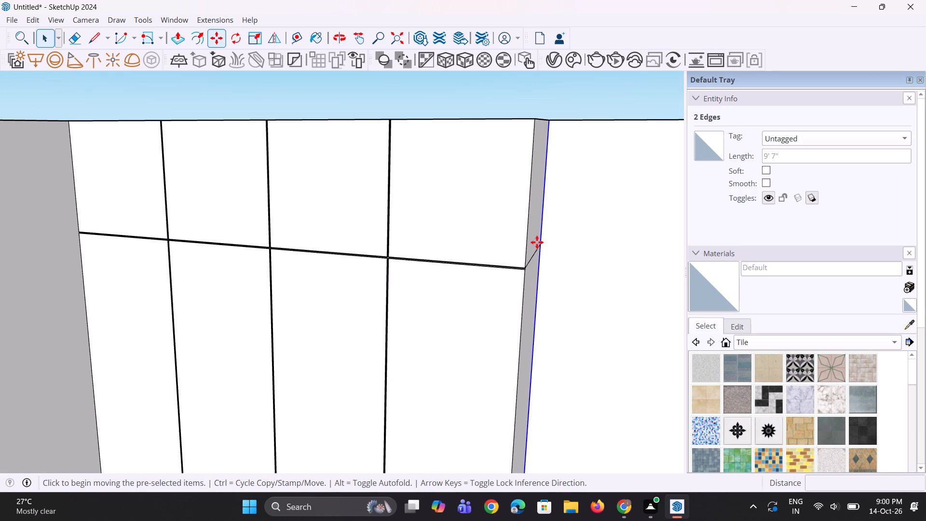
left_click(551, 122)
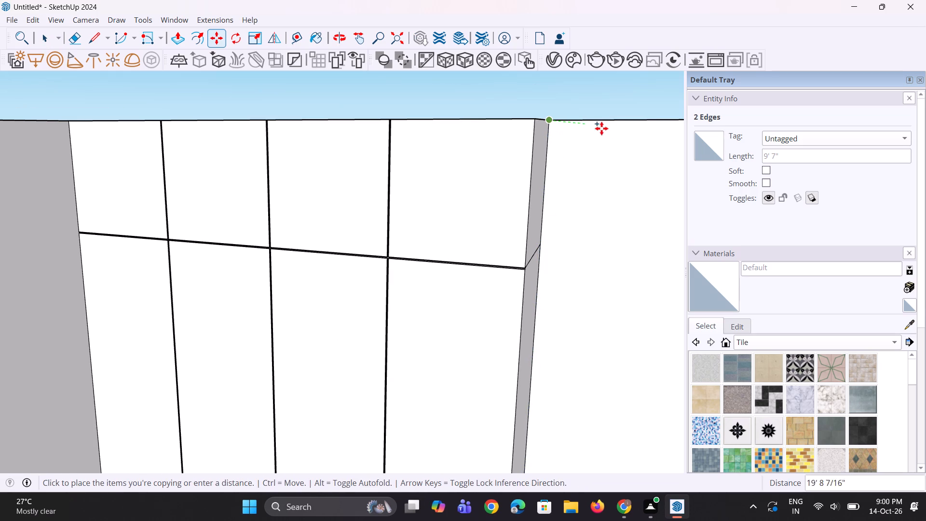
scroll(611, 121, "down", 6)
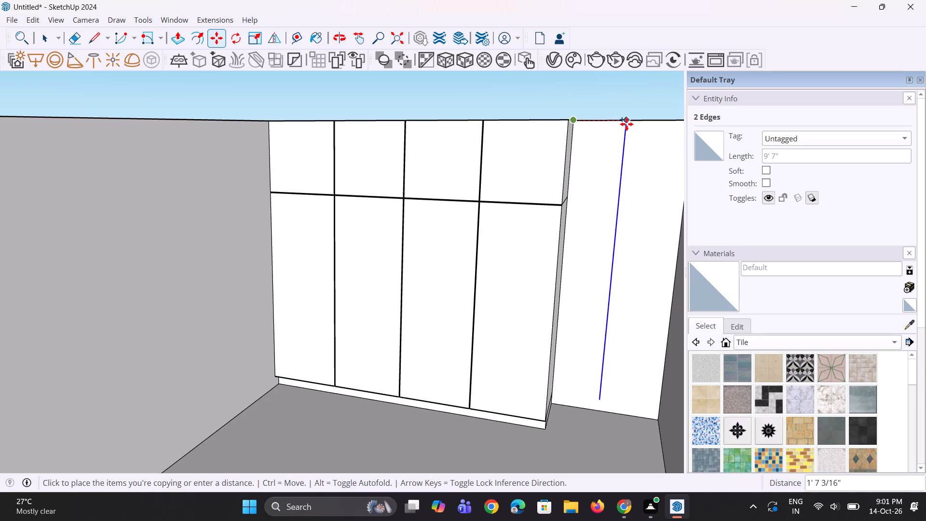
Undo the wardrobe modelling step by step until the room's back wall is a single undivided face.
key("ctrl+z")
key("ctrl+z")
key("ctrl+z")
key("ctrl+z")
key("ctrl+z")
key("ctrl+z")
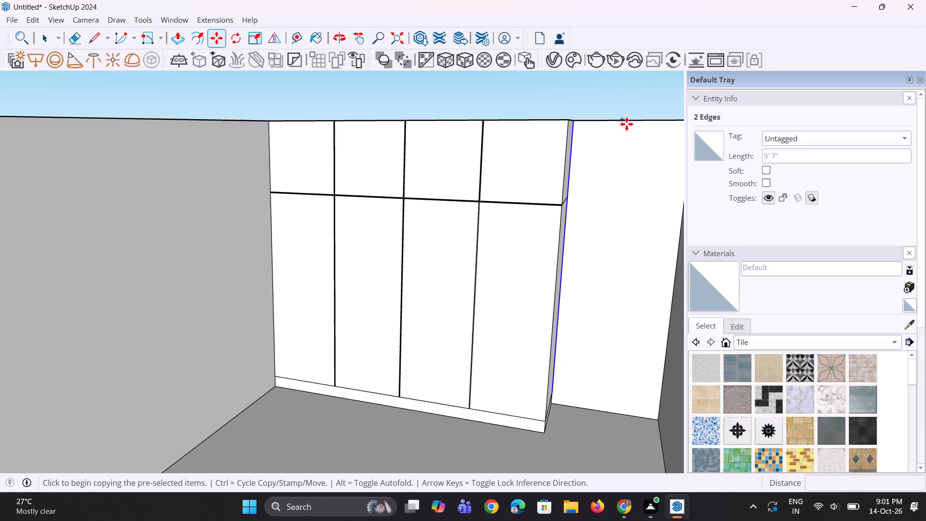
key("ctrl+z")
key("ctrl+z")
key("ctrl+z")
key("ctrl+z")
key("ctrl+z")
key("ctrl+z")
key("ctrl+z")
key("ctrl+z")
key("ctrl+z")
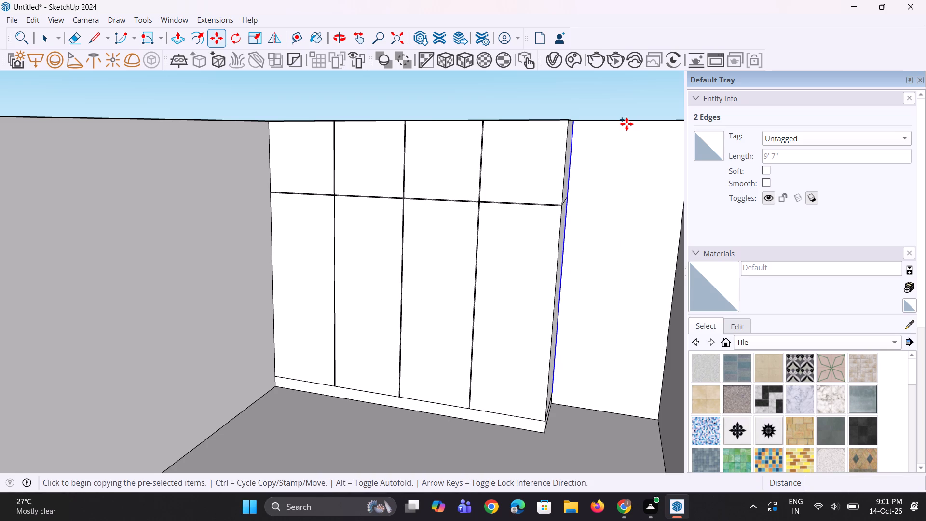
key("ctrl+z")
key("ctrl+z")
key("ctrl+z")
key("ctrl+z")
key("ctrl+z")
key("ctrl+z")
key("ctrl+z")
key("ctrl+z")
key("ctrl+z")
key("ctrl+z")
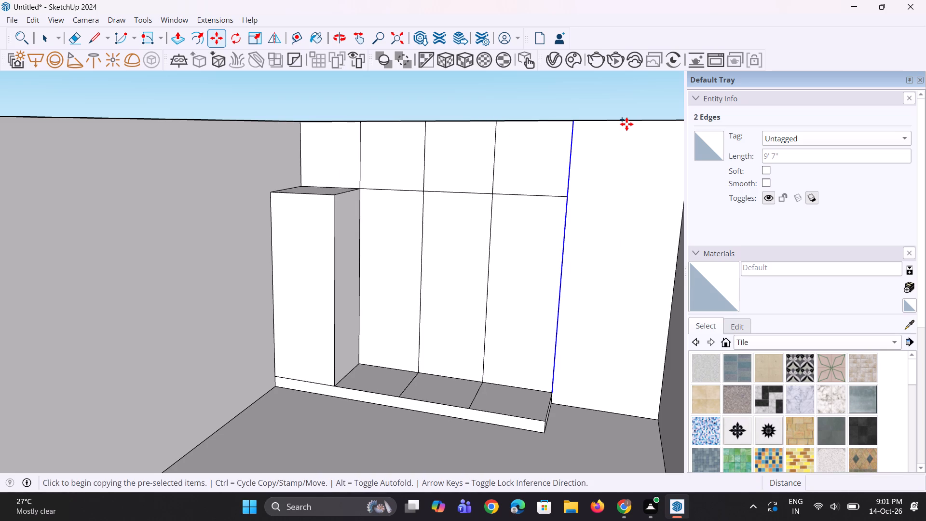
key("ctrl+z")
key("ctrl+z")
key("ctrl+z")
key("ctrl+z")
key("ctrl+z")
key("ctrl+z")
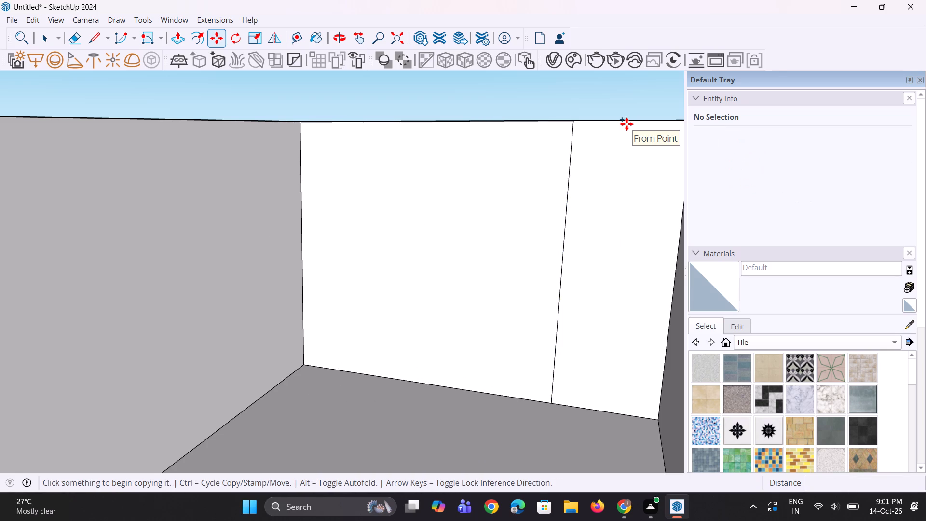
key("ctrl+z")
key("space")
key("space")
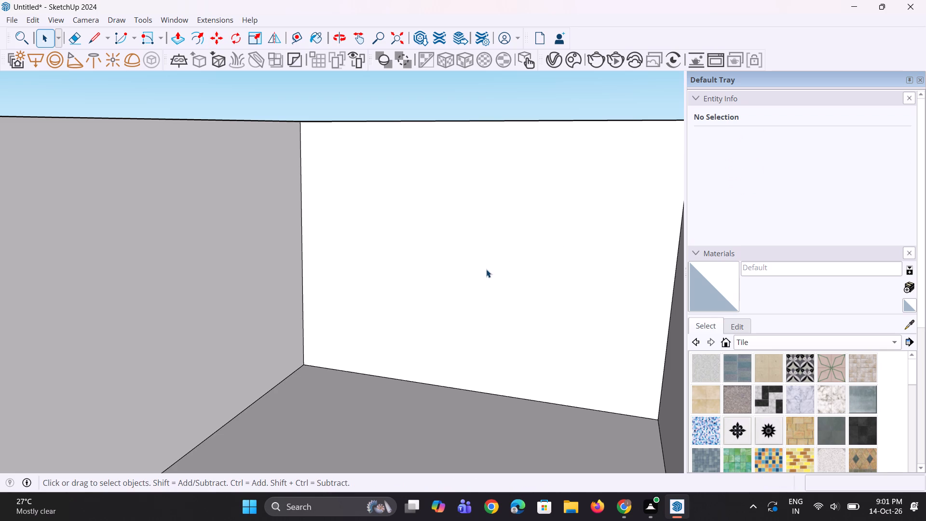
Copy the back wall's floor edge 5" upward with Move to mark the plinth height.
left_click(444, 388)
key("m")
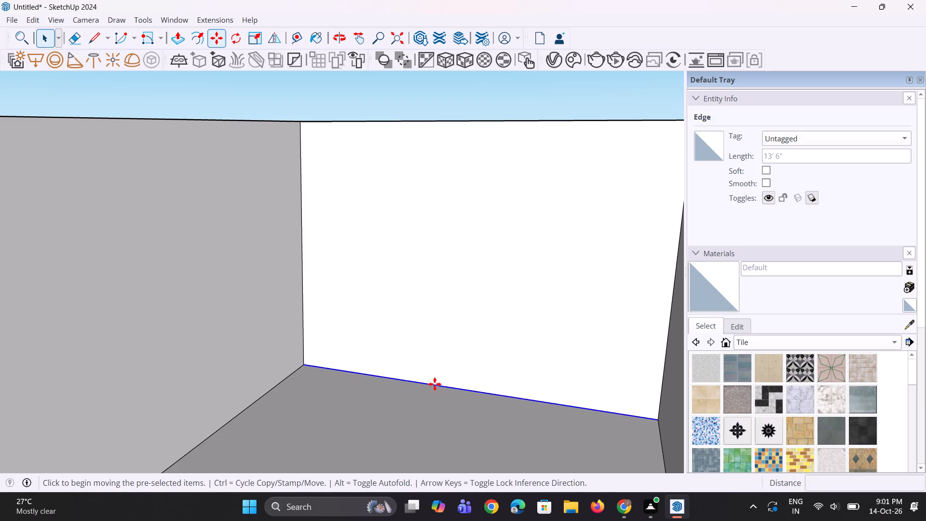
left_click(306, 366)
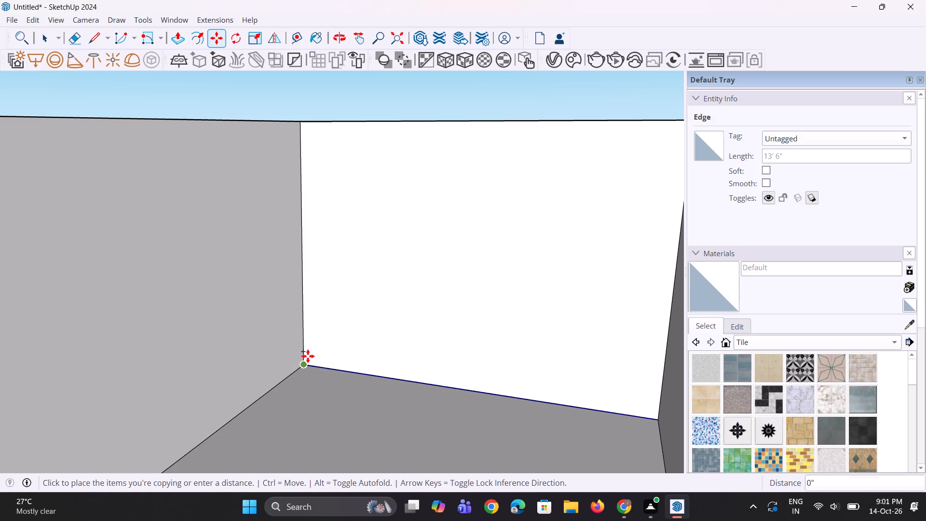
type("5\"")
key("Return")
middle_click_drag(317, 367, 331, 363)
key("space")
key("space")
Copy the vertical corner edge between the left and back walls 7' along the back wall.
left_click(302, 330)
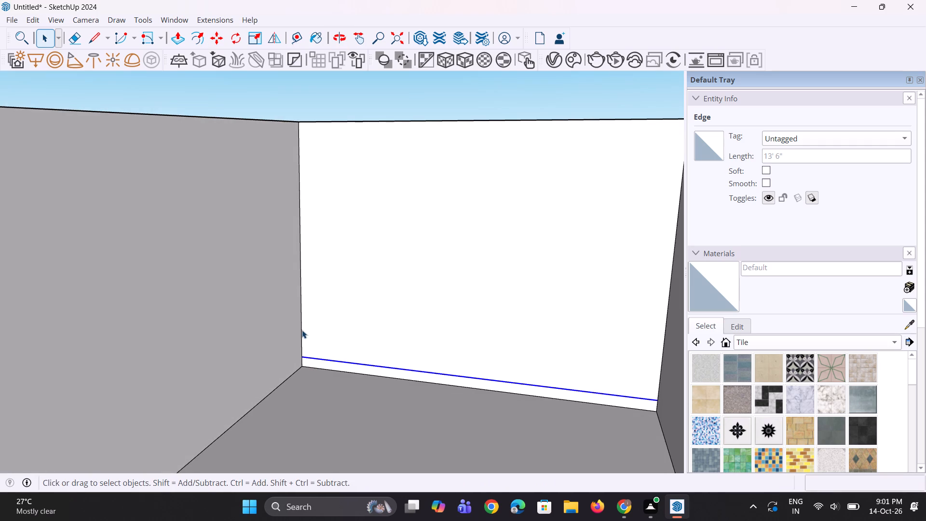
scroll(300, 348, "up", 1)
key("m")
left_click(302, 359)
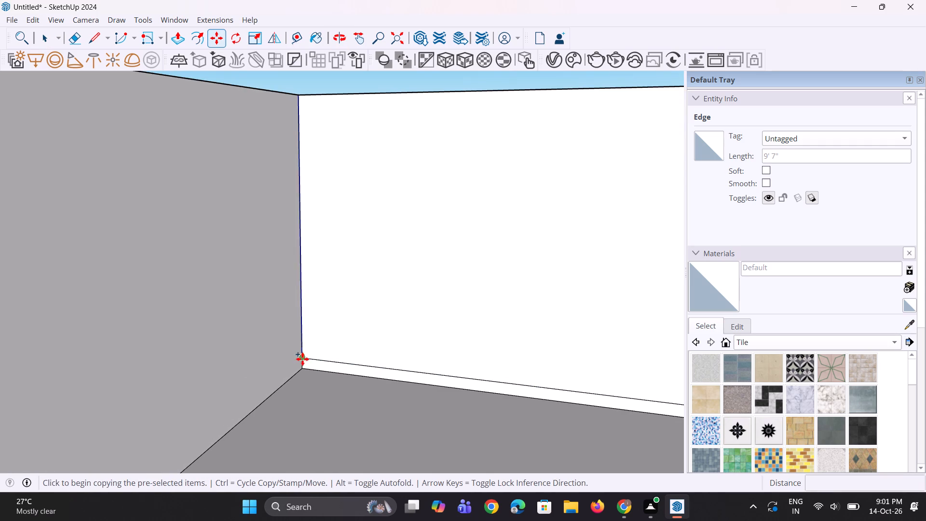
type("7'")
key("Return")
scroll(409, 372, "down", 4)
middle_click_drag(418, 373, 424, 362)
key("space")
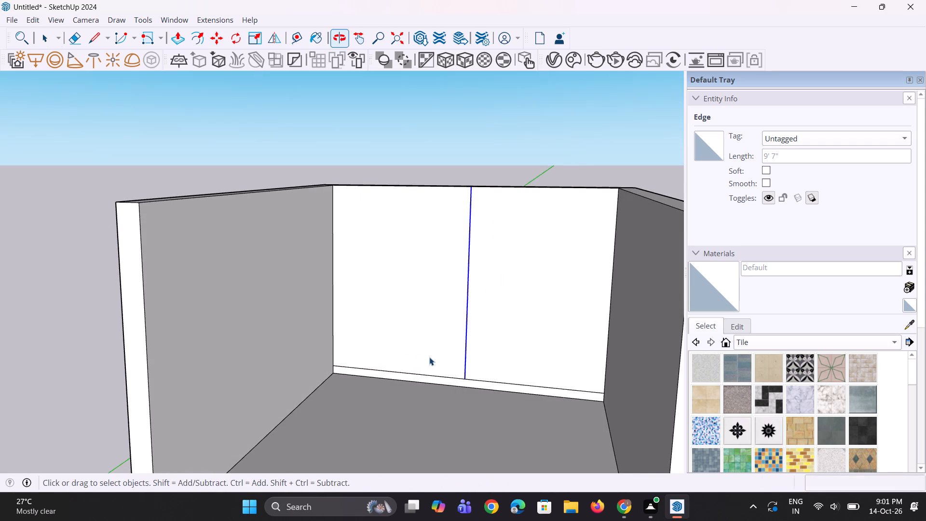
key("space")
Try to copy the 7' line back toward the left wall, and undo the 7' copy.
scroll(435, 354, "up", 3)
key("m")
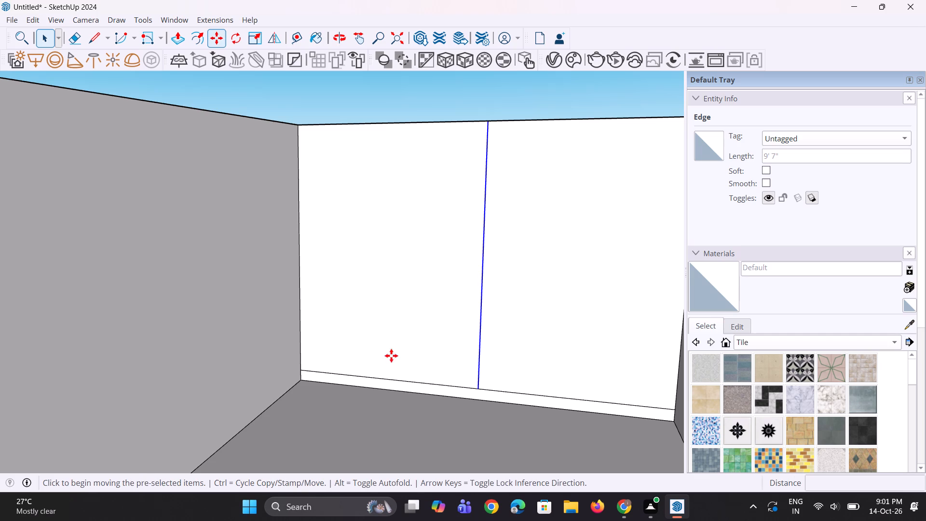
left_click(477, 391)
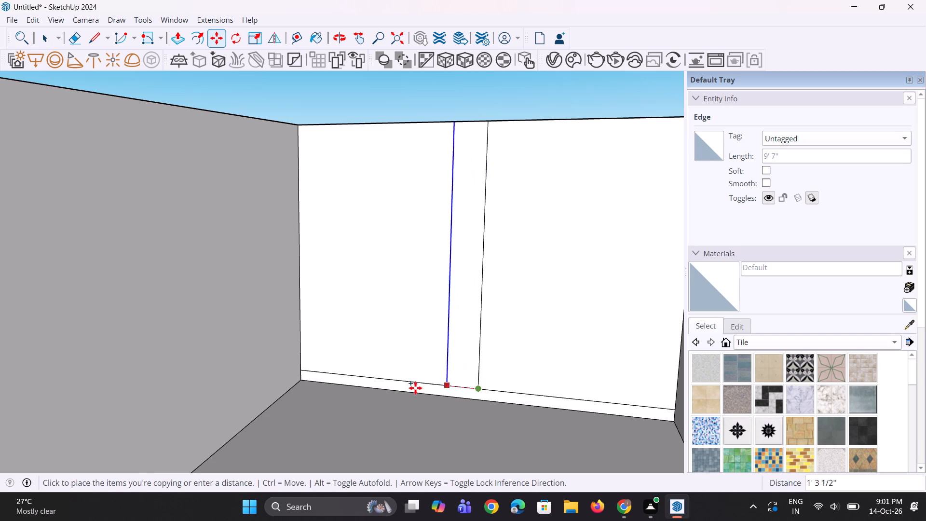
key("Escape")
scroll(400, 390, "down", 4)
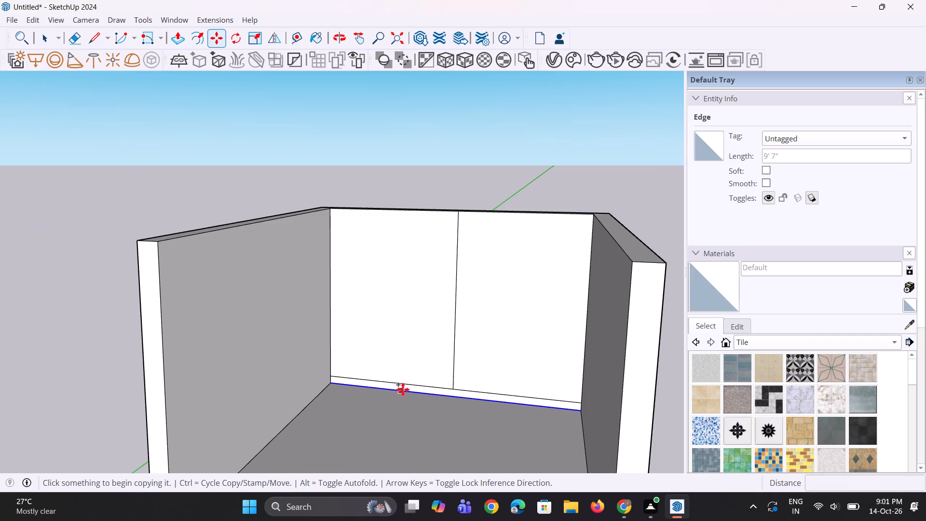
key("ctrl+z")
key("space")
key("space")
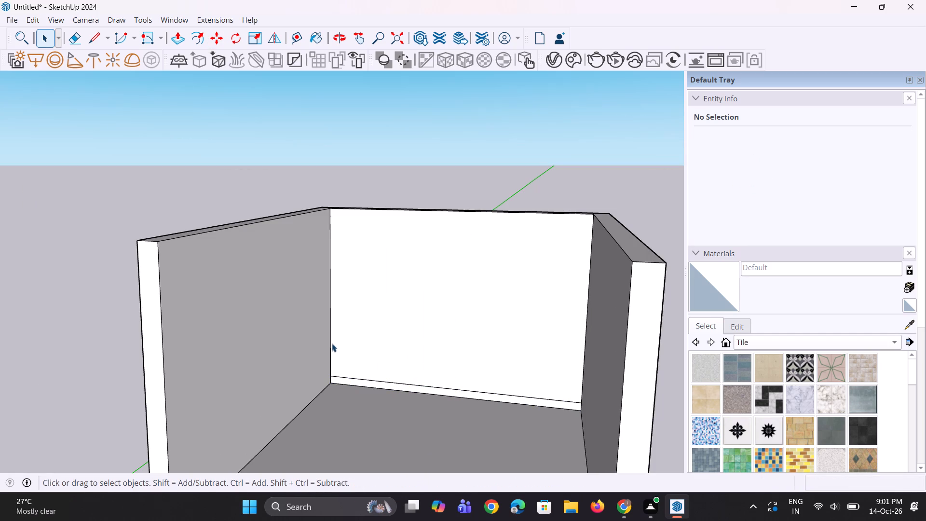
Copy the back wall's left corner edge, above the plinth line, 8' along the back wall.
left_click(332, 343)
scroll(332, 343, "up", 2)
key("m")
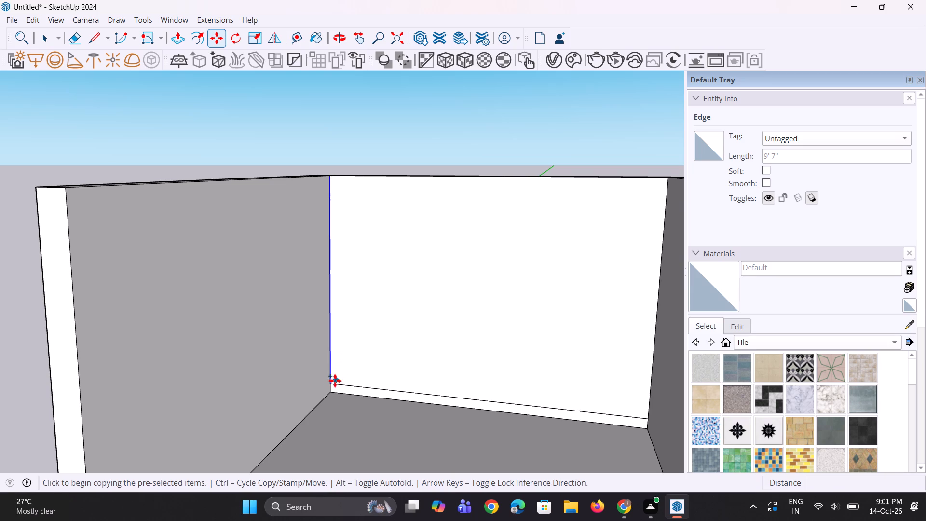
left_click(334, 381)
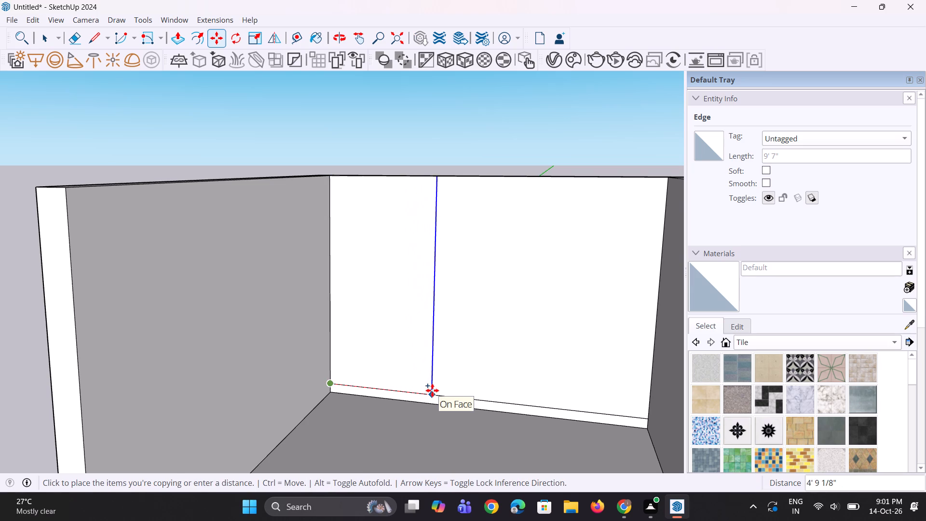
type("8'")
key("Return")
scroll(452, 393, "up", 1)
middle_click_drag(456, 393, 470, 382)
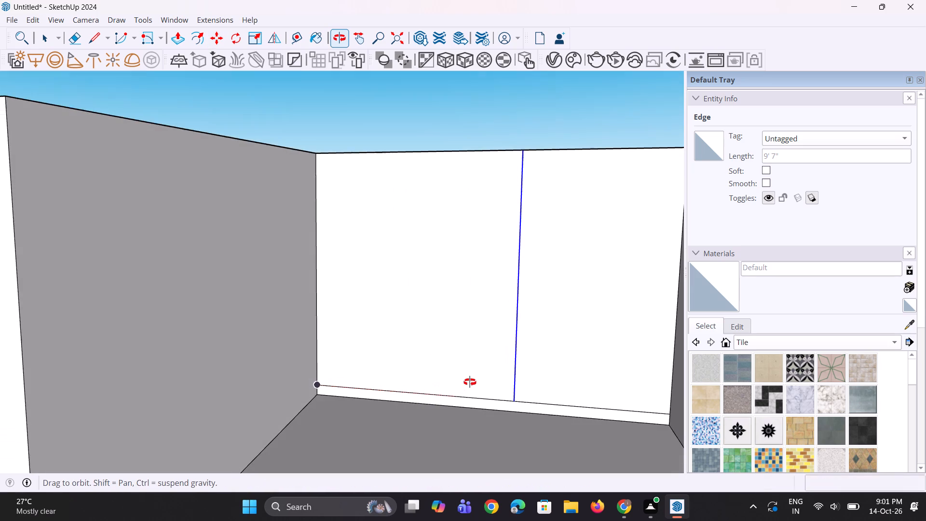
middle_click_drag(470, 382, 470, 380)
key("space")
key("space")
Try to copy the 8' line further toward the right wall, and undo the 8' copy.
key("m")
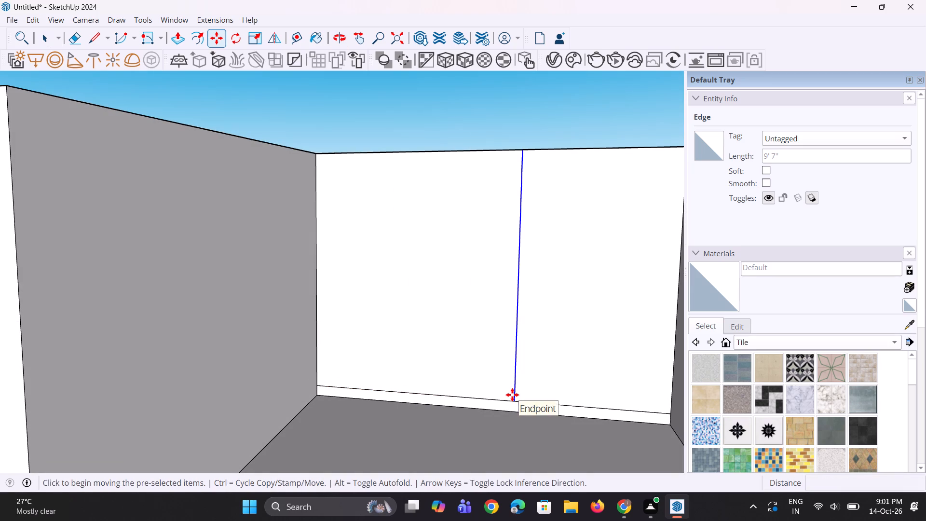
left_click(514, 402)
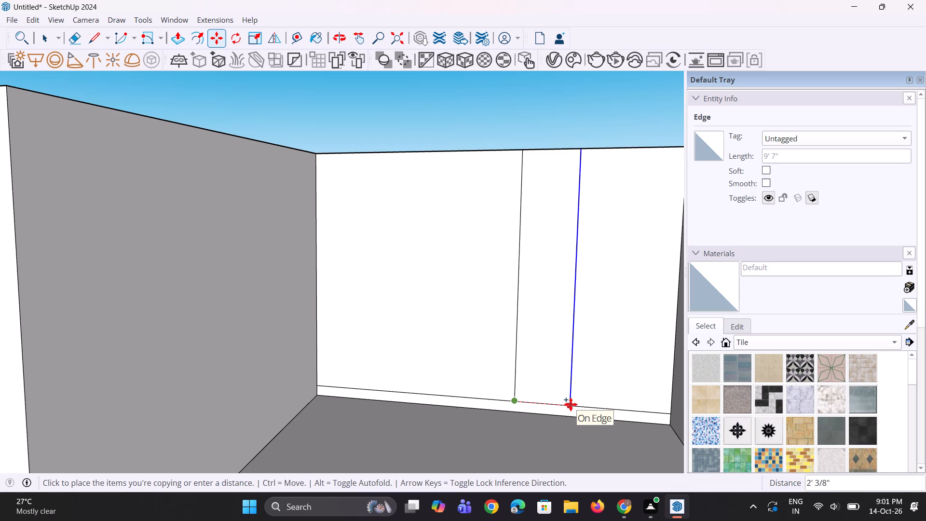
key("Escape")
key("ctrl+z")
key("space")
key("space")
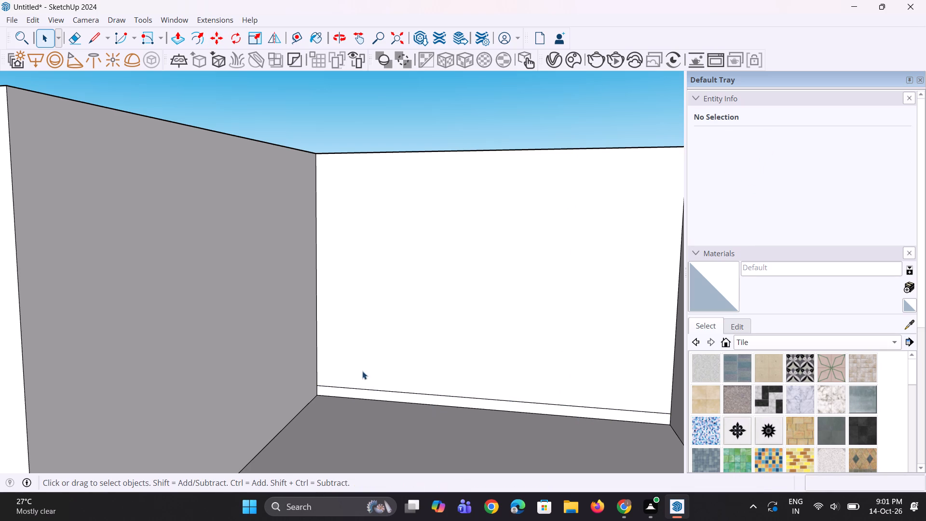
Copy the back wall's left corner edge, above the plinth line, 7' along the back wall.
left_click(316, 335)
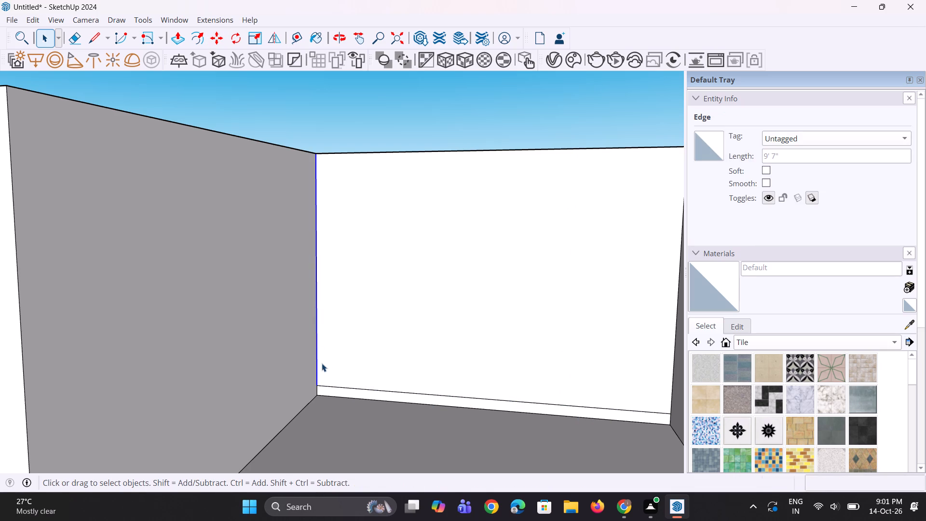
key("m")
left_click(321, 384)
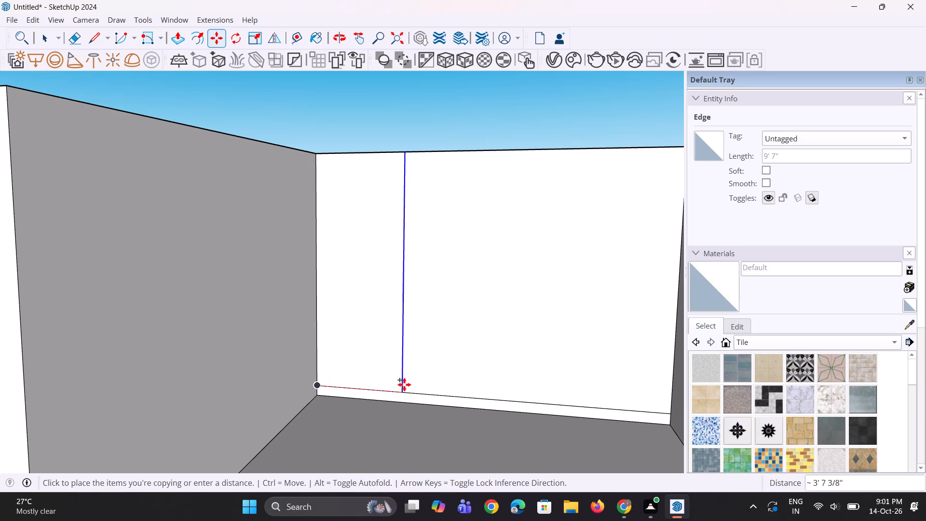
type("7'")
key("Return")
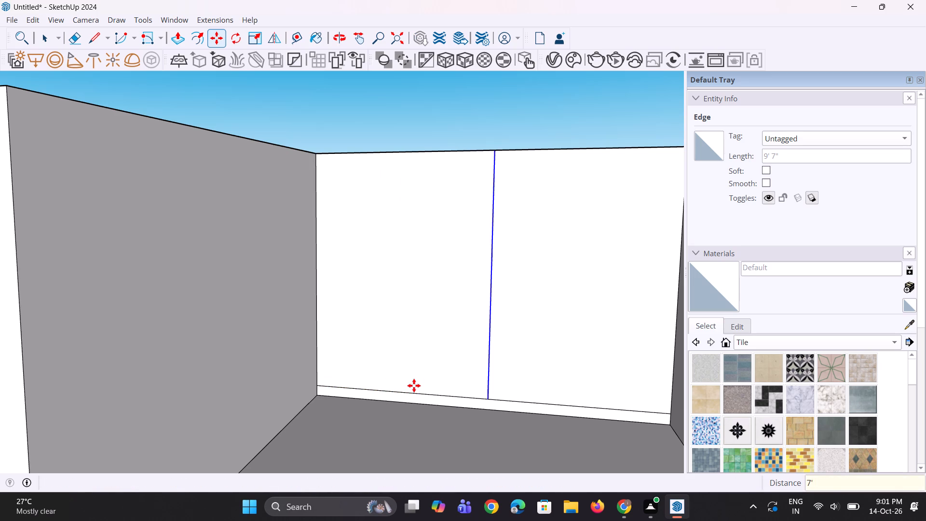
middle_click_drag(419, 385, 432, 387)
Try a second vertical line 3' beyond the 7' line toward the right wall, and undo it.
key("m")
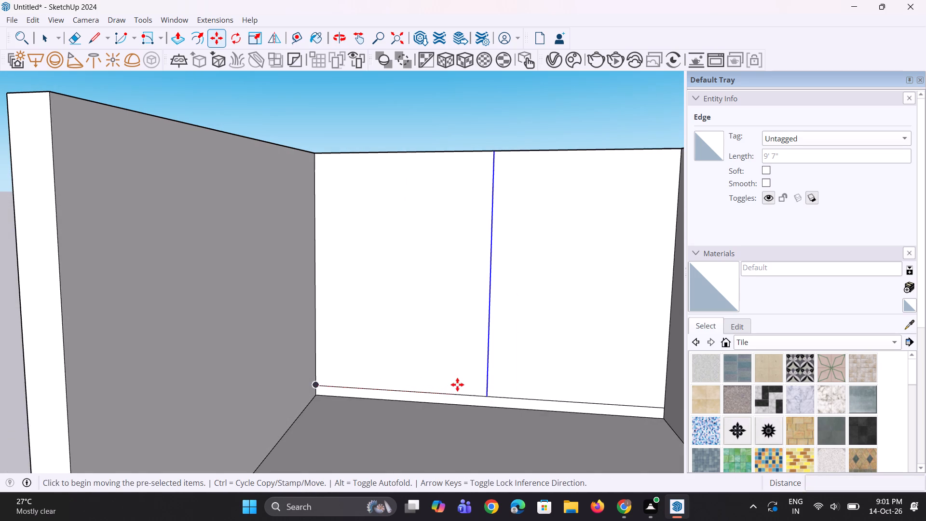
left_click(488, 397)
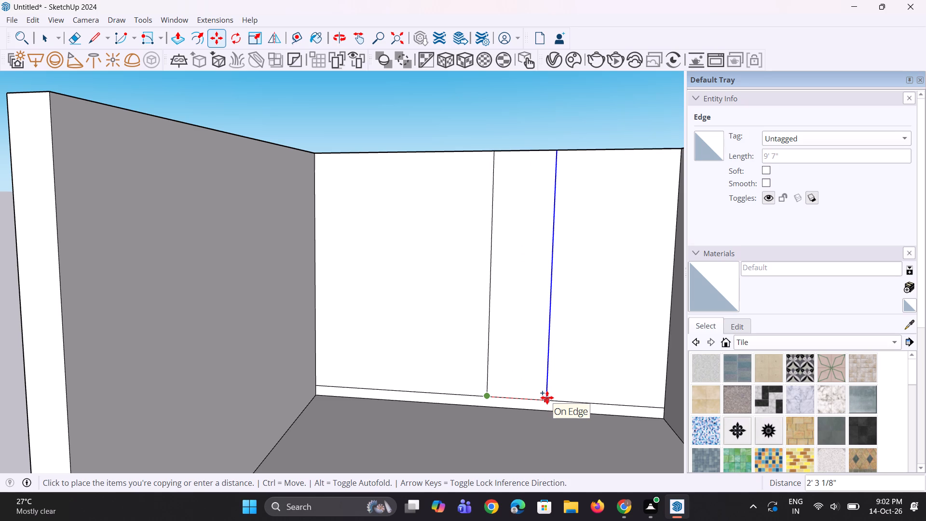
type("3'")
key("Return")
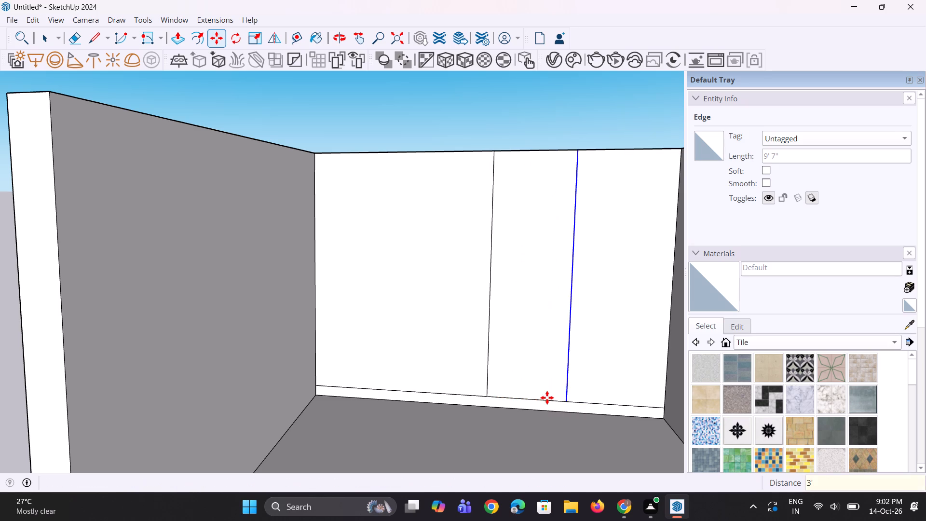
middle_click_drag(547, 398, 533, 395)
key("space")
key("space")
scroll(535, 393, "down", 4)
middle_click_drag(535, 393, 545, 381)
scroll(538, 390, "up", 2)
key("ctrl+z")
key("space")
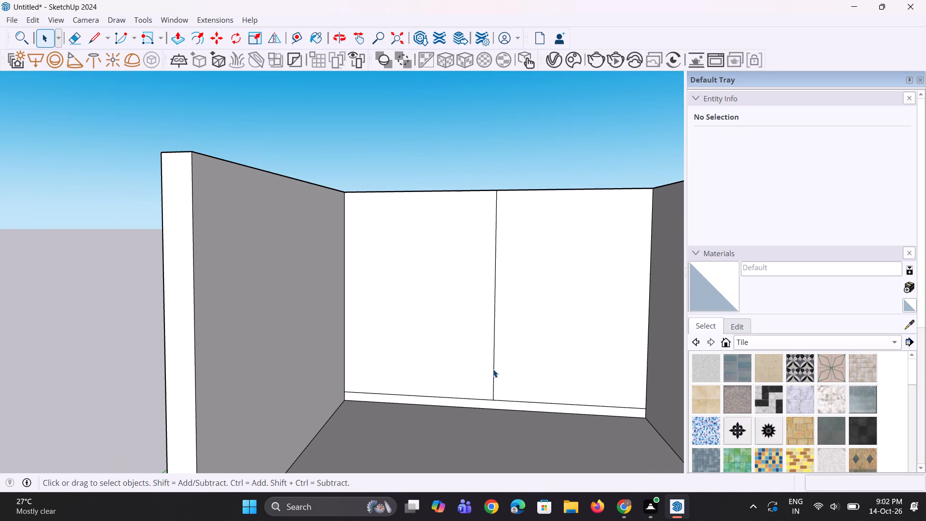
Copy the vertical 7' line on the back wall 2'6" along the wall toward the right wall.
left_click(493, 371)
scroll(493, 391, "up", 2)
key("m")
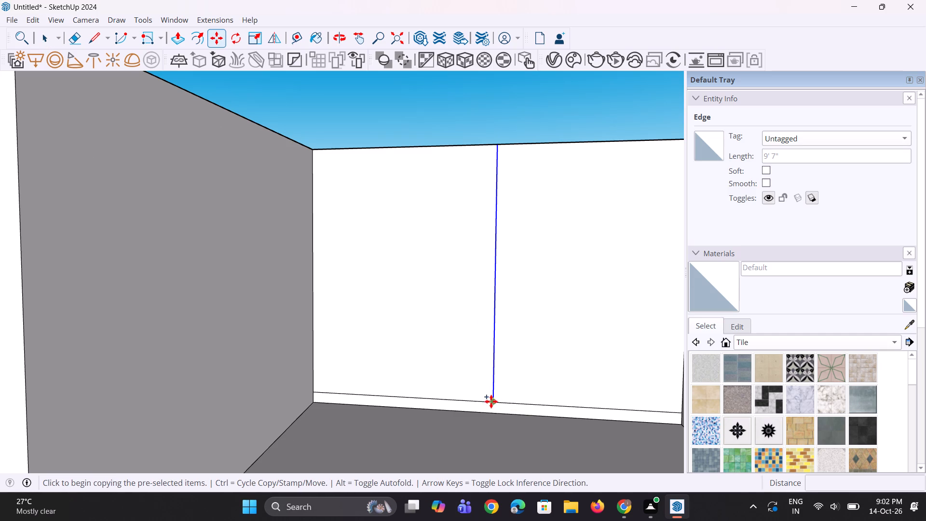
left_click(493, 402)
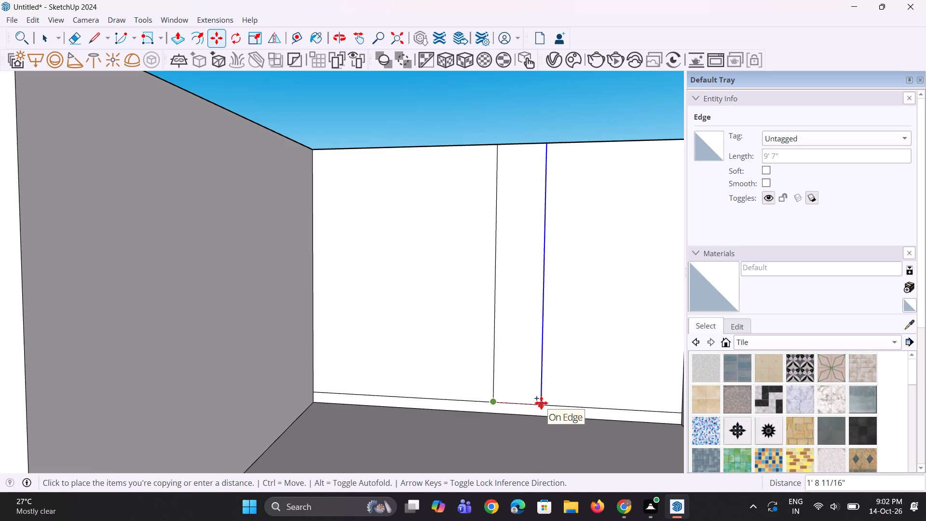
type("2'6\"")
key("Return")
middle_click_drag(524, 401, 523, 418)
key("space")
key("space")
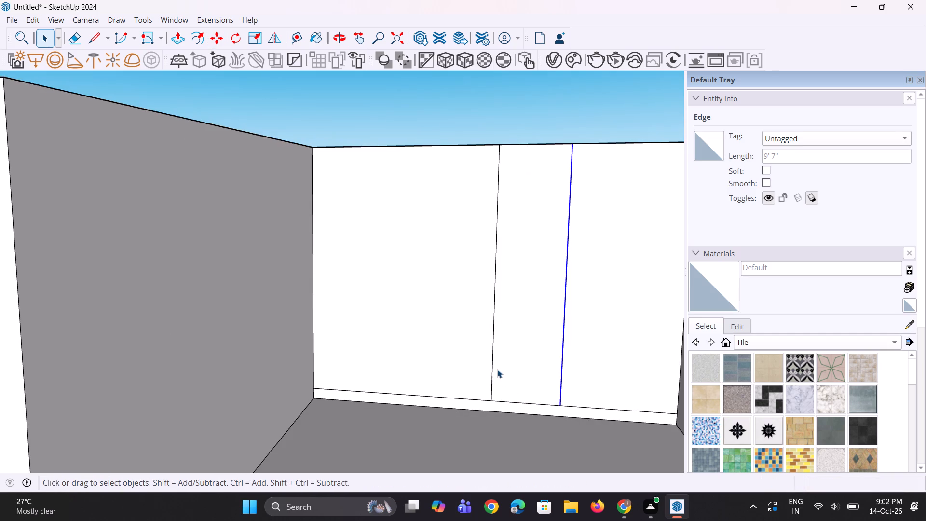
Copy the vertical 7' line 4" toward the right wall to mark a narrow strip beside it.
scroll(496, 367, "up", 2)
scroll(495, 367, "down", 3)
left_click(491, 367)
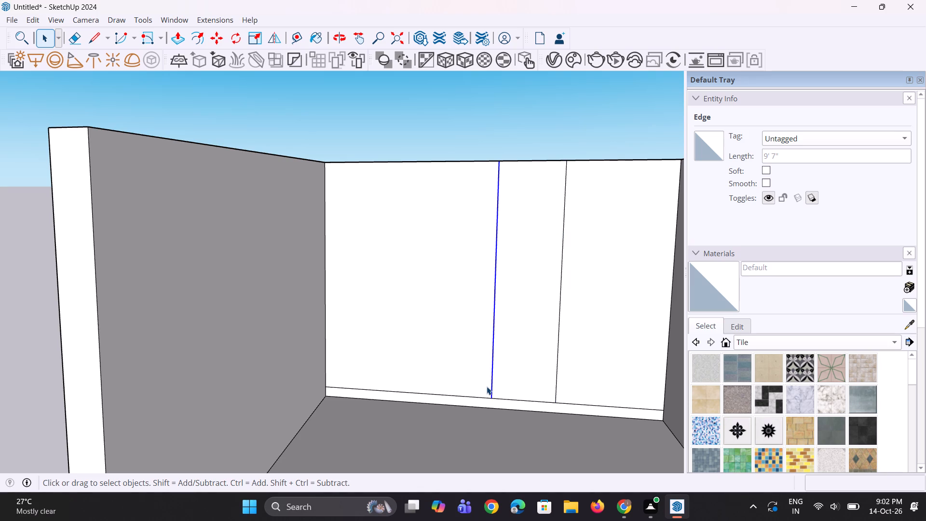
scroll(487, 386, "up", 2)
key("m")
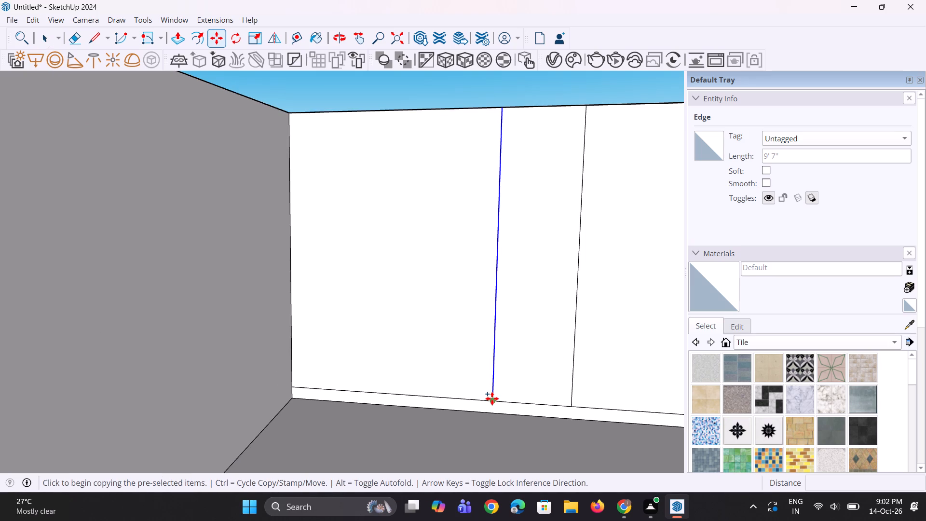
left_click(492, 398)
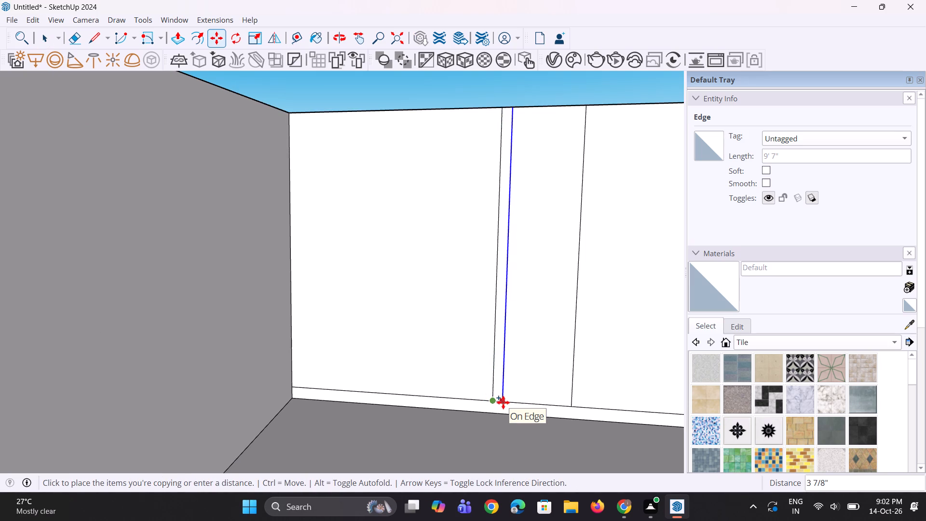
type("4\"")
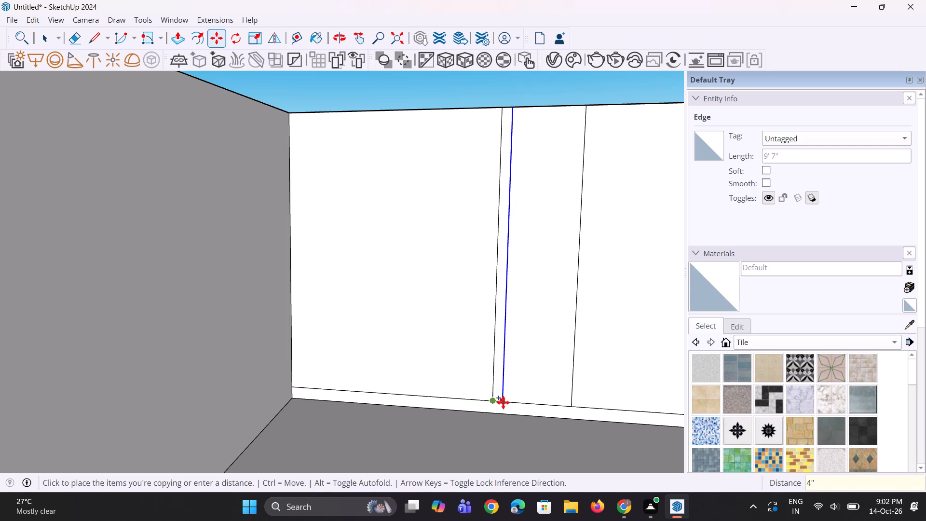
key("Return")
scroll(503, 399, "up", 1)
middle_click_drag(503, 398, 496, 382)
key("space")
key("space")
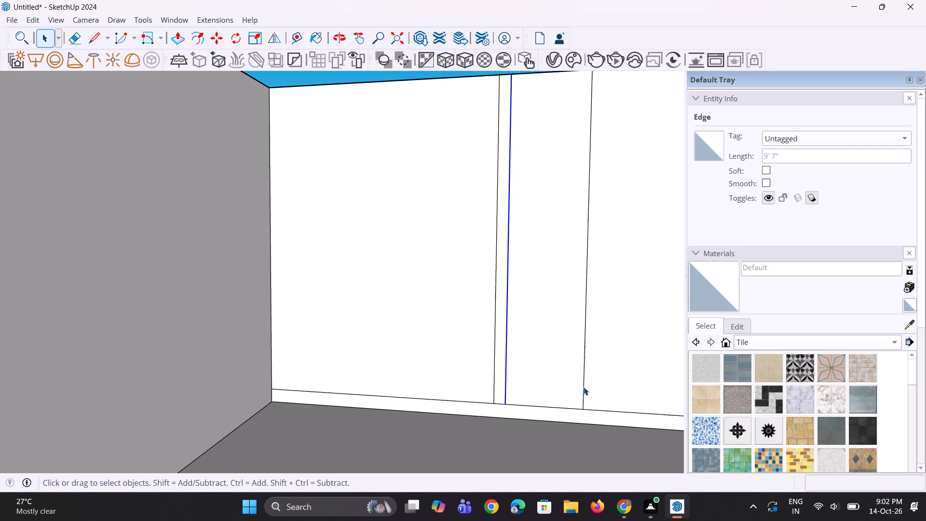
Copy the vertical line at 2'6" beyond the 7' line a short distance toward the right wall, forming a second narrow strip.
left_click(584, 387)
scroll(586, 408, "up", 1)
key("m")
left_click(586, 409)
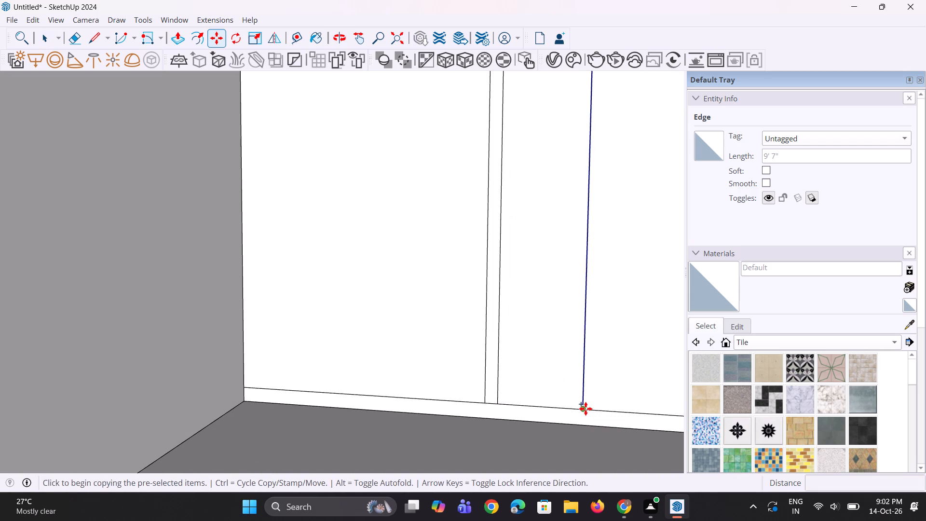
left_click(593, 412)
scroll(529, 402, "down", 6)
key("space")
key("space")
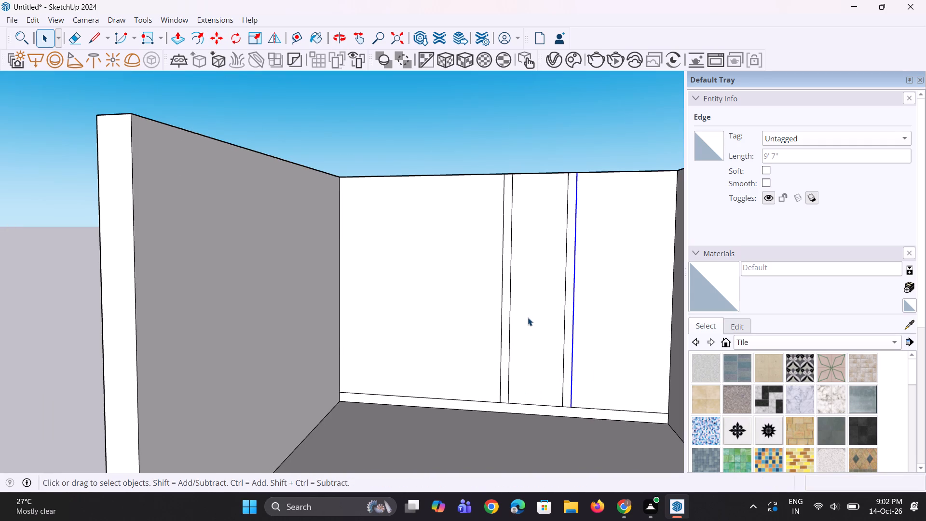
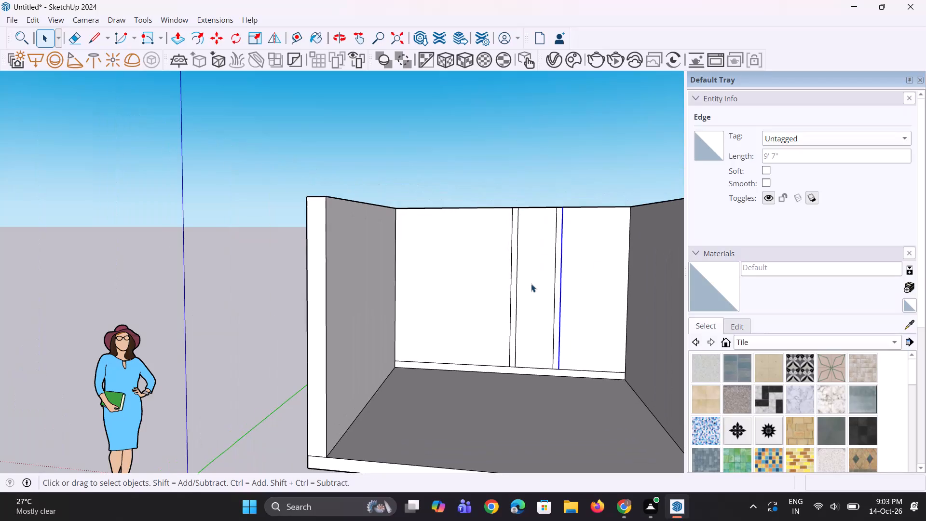
Copy the back wall's left corner edge to the 7' line and divide the span into 4 equal sections.
middle_click_drag(531, 284, 521, 297)
scroll(420, 330, "up", 2)
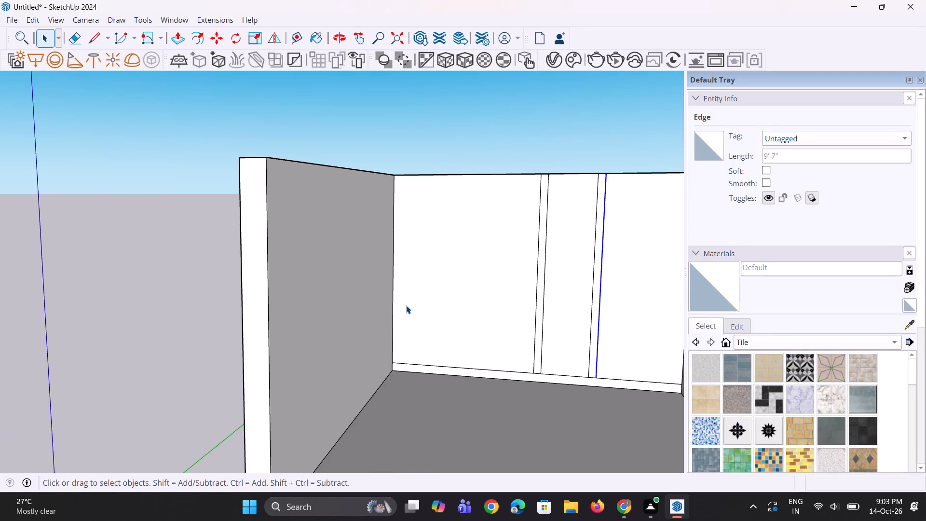
left_click(392, 294)
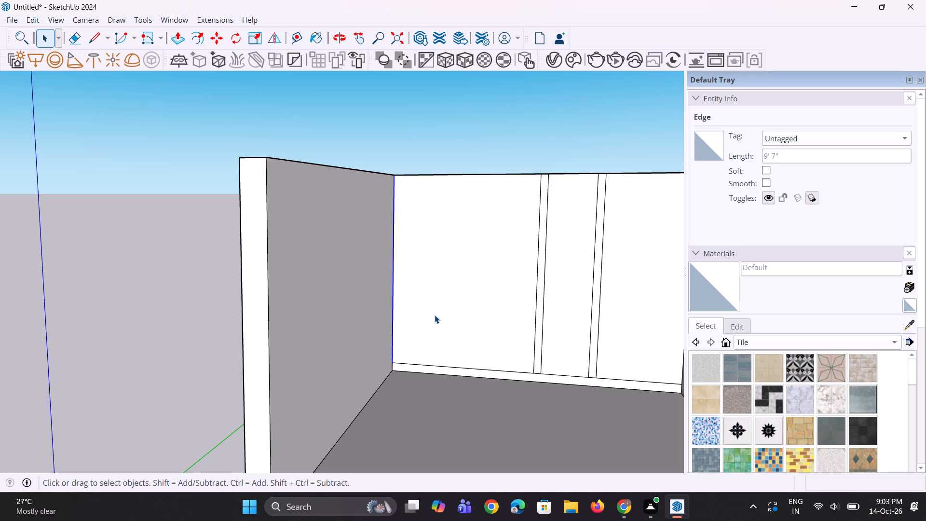
key("m")
left_click(397, 364)
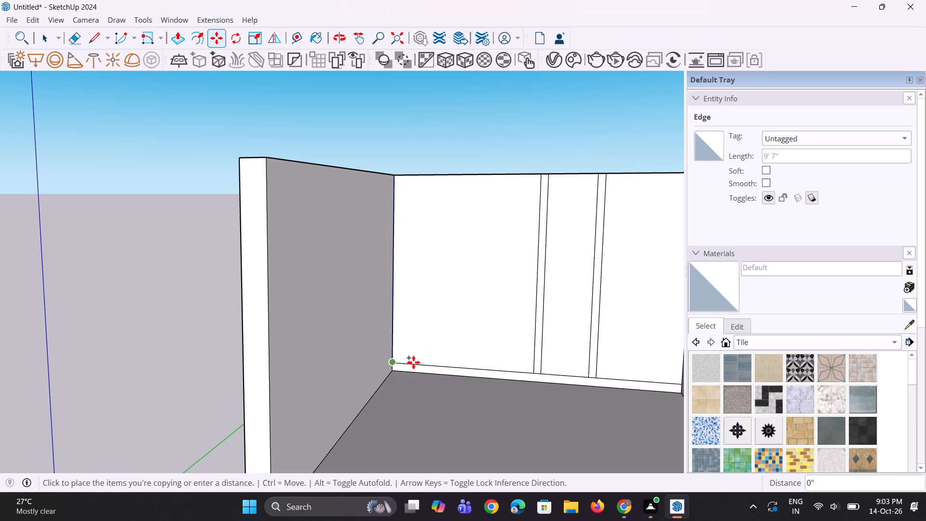
left_click(530, 374)
key("slash")
key("4")
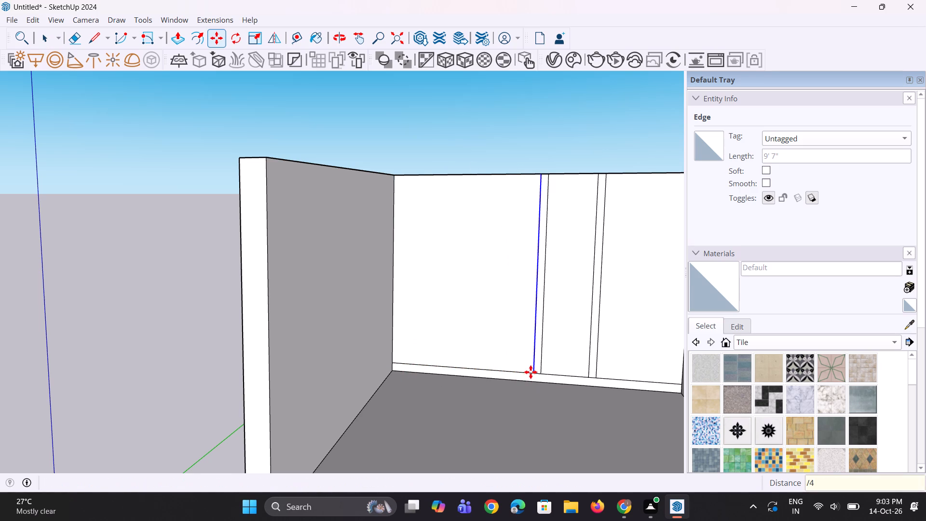
key("Return")
middle_click_drag(482, 382, 491, 382)
key("space")
scroll(459, 337, "up", 3)
key("space")
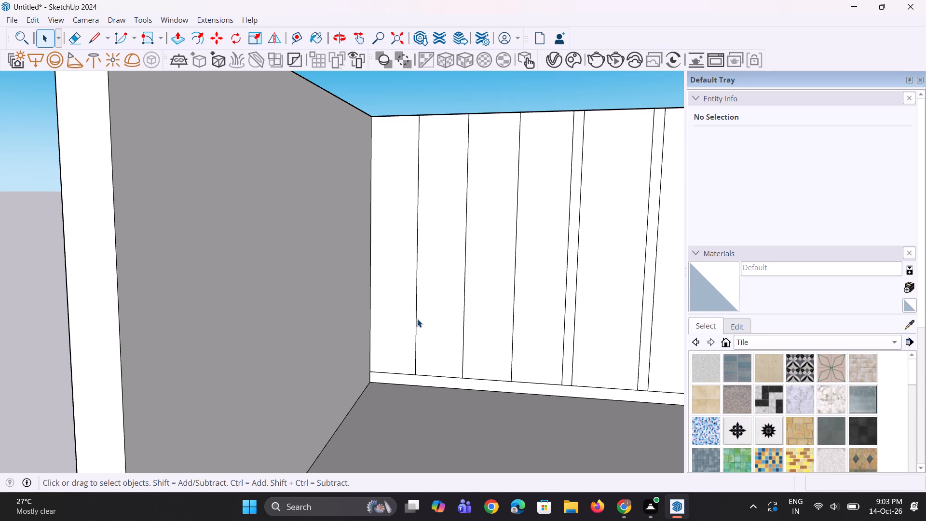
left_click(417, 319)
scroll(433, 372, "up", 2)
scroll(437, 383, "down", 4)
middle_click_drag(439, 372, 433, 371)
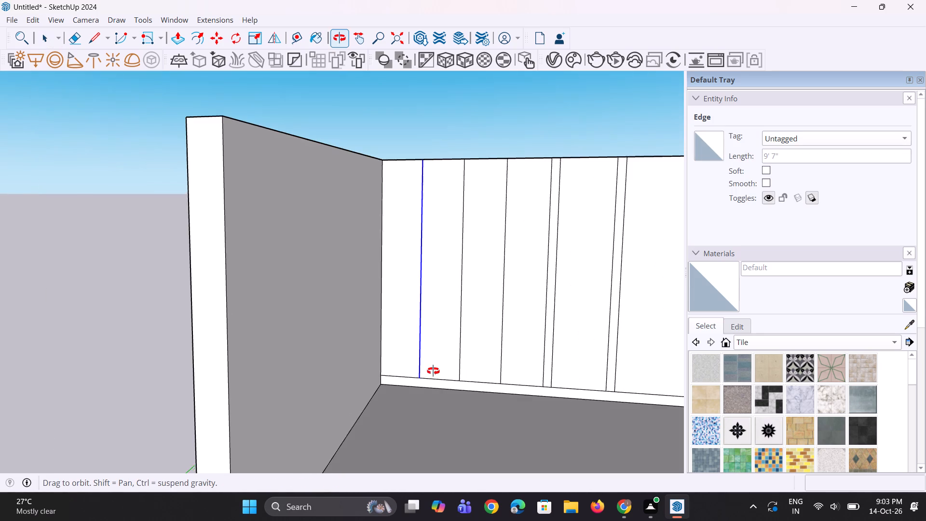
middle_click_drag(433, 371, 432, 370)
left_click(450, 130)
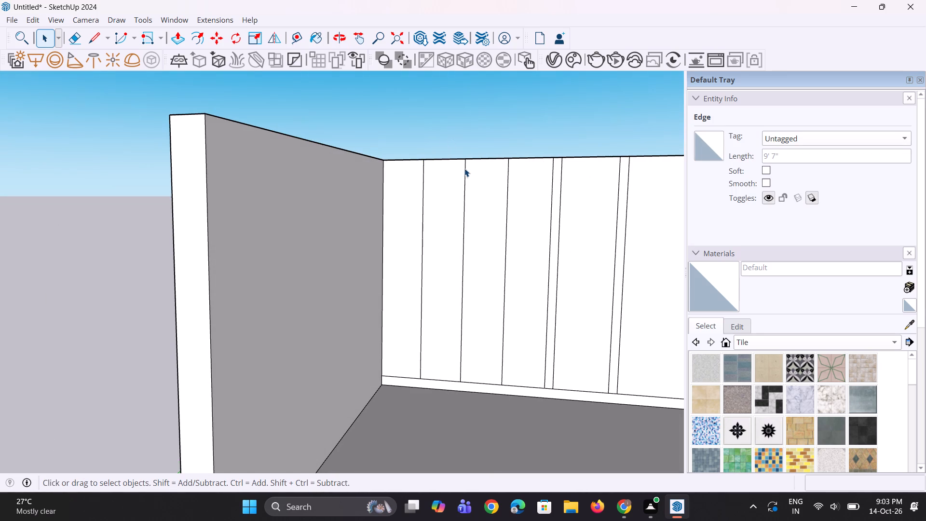
Copy the four top edge segments of the 7' section 2'6" down the back wall to mark the upper compartments.
middle_click_drag(460, 189, 450, 215)
scroll(430, 177, "up", 5)
left_click(410, 144)
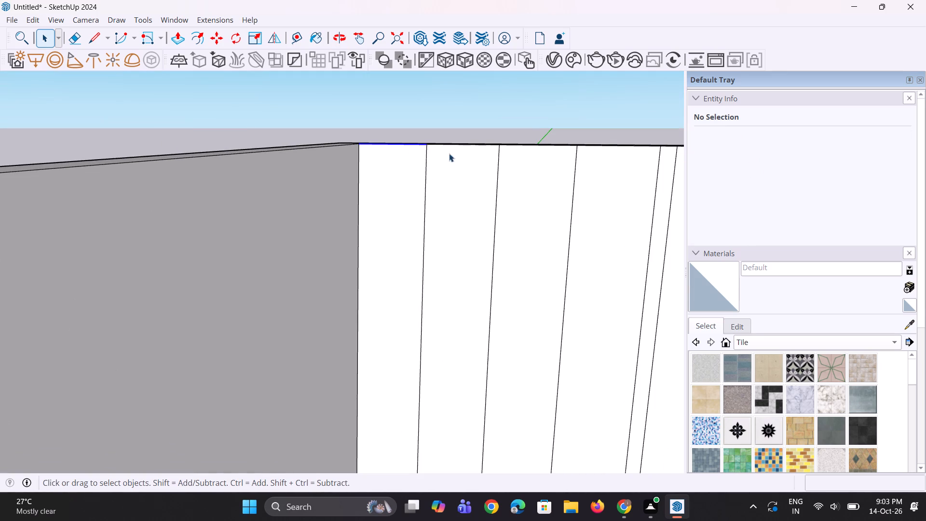
left_click(467, 143, "ctrl")
scroll(393, 255, "down", 4)
middle_click_drag(611, 209, 565, 270)
scroll(491, 194, "up", 3)
left_click(503, 186, "ctrl")
left_click(505, 189, "ctrl")
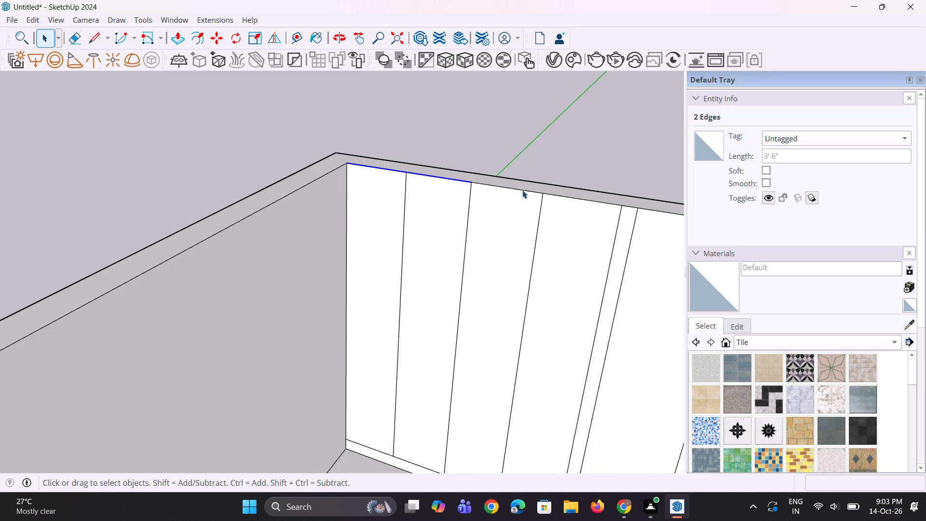
scroll(453, 217, "down", 2)
scroll(509, 190, "up", 3)
left_click(570, 197, "ctrl")
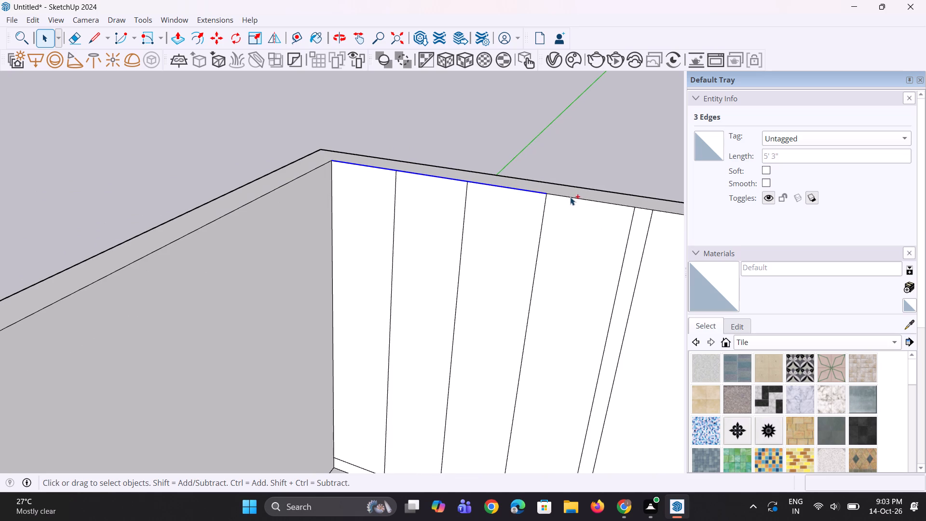
scroll(470, 233, "down", 4)
middle_click_drag(638, 253, 623, 225)
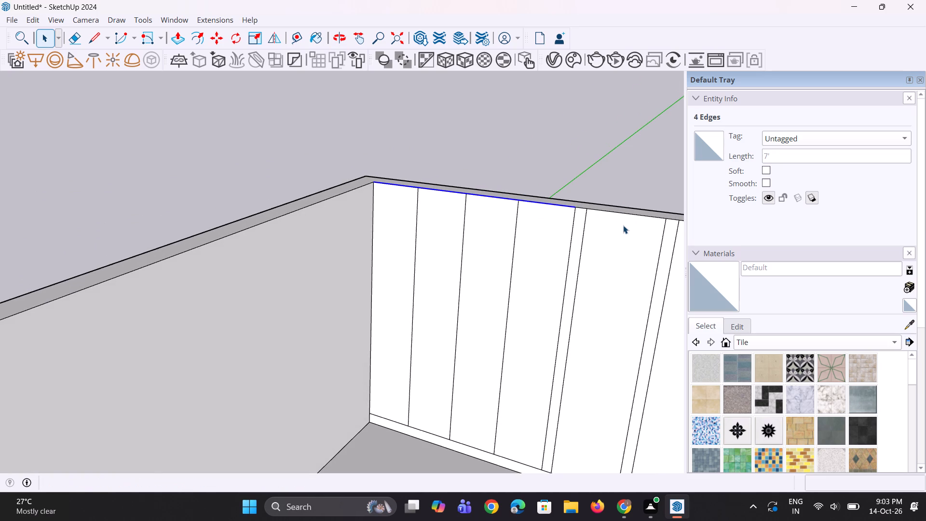
key("m")
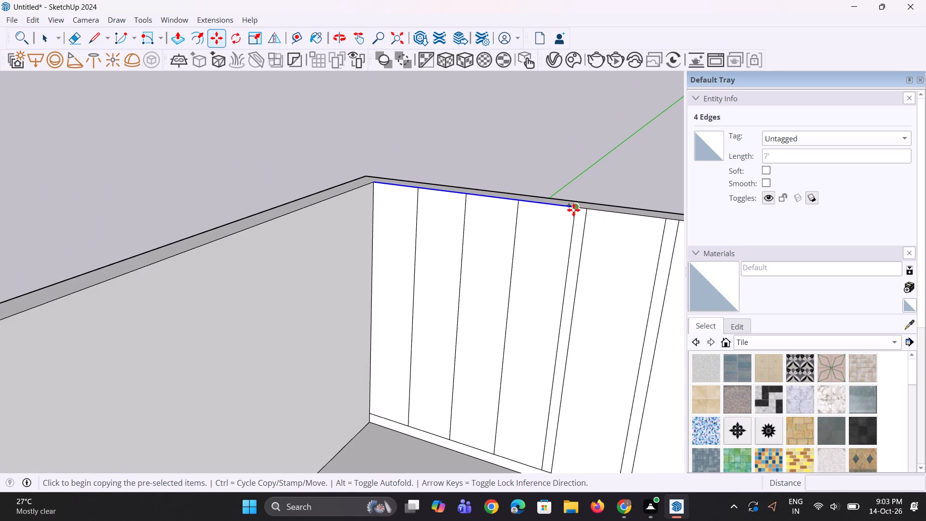
left_click(573, 210)
type("2'6\"")
key("Return")
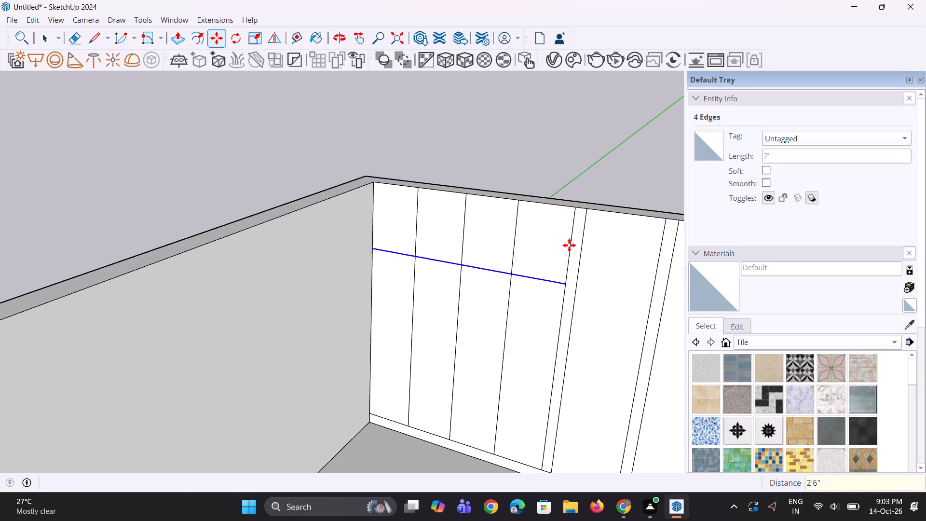
middle_click_drag(566, 271, 565, 233)
key("space")
key("space")
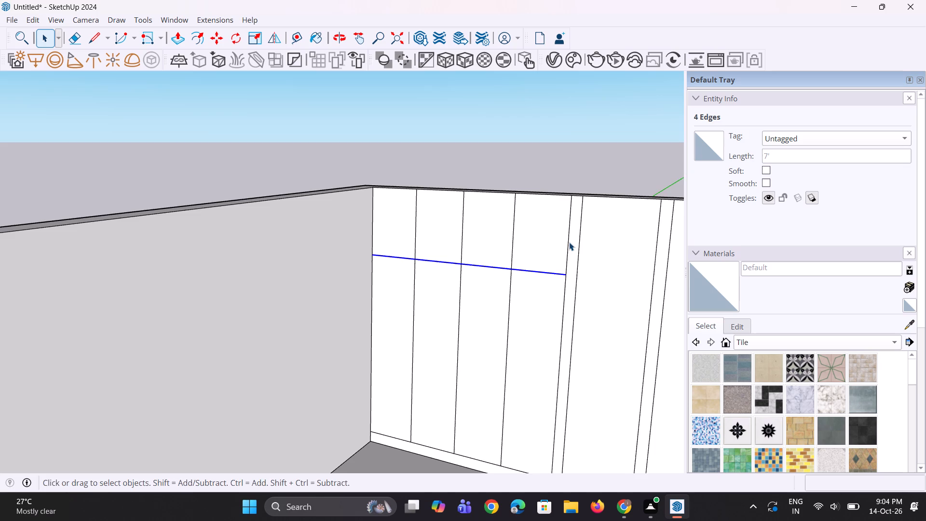
Push/Pull the four upper compartment faces of the 7' section 2'6" out from the back wall.
middle_click_drag(556, 242, 532, 238)
key("space")
key("space")
scroll(528, 234, "up", 2)
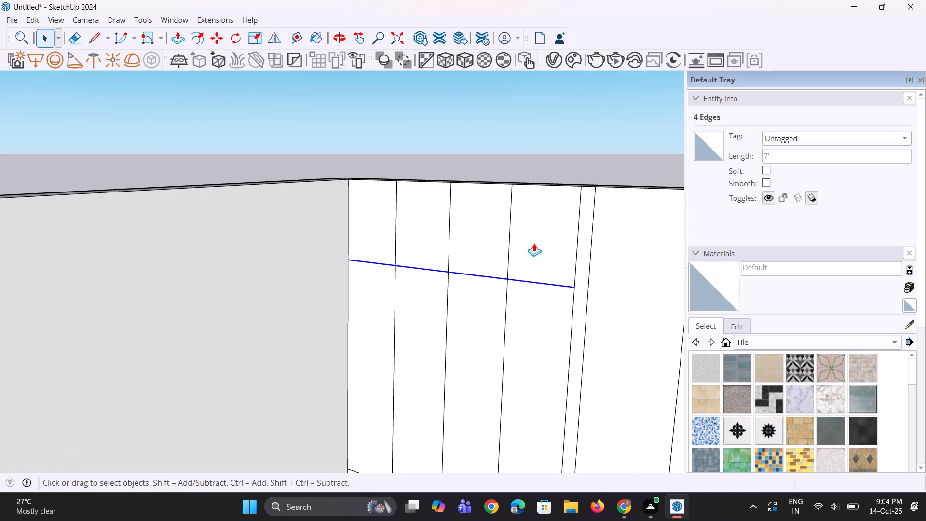
key("p")
left_click(533, 240)
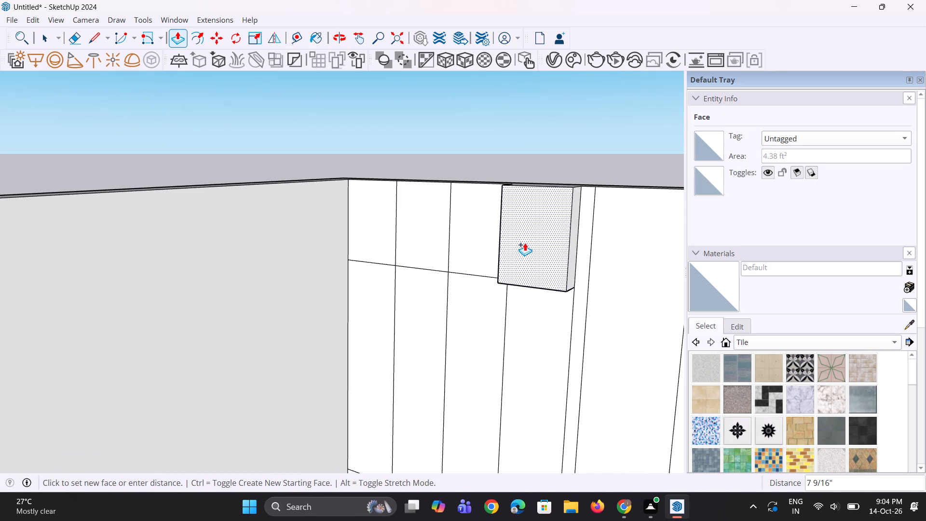
type("2'6\"")
key("Return")
double_click(462, 215)
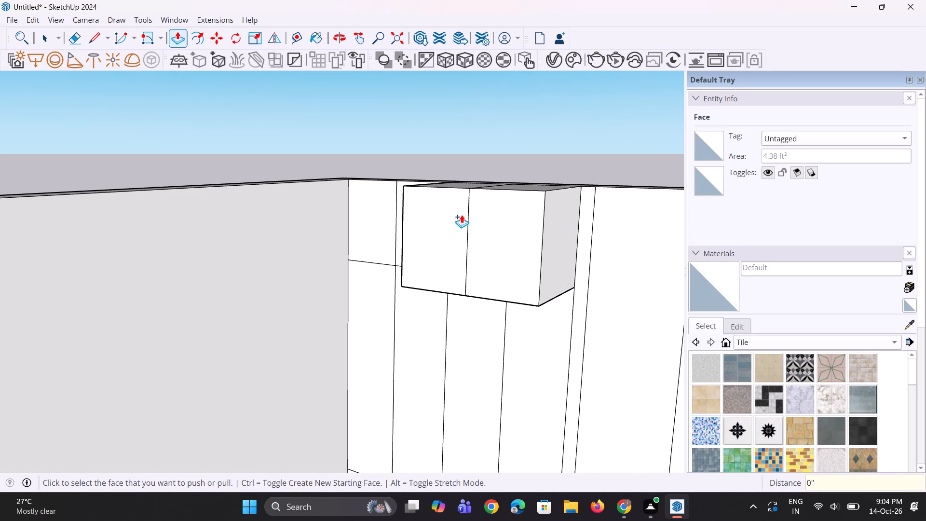
double_click(397, 230)
middle_click_drag(359, 242, 491, 254)
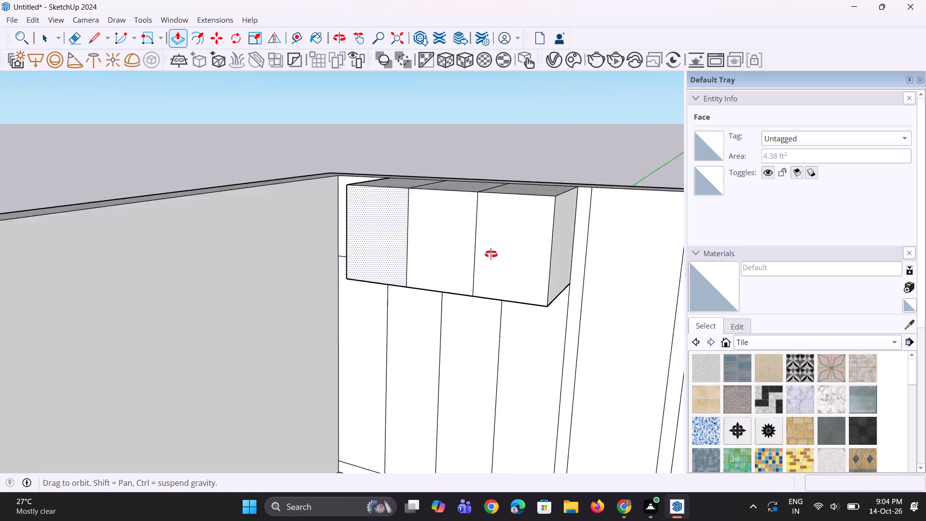
middle_click_drag(491, 254, 495, 248)
double_click(319, 219)
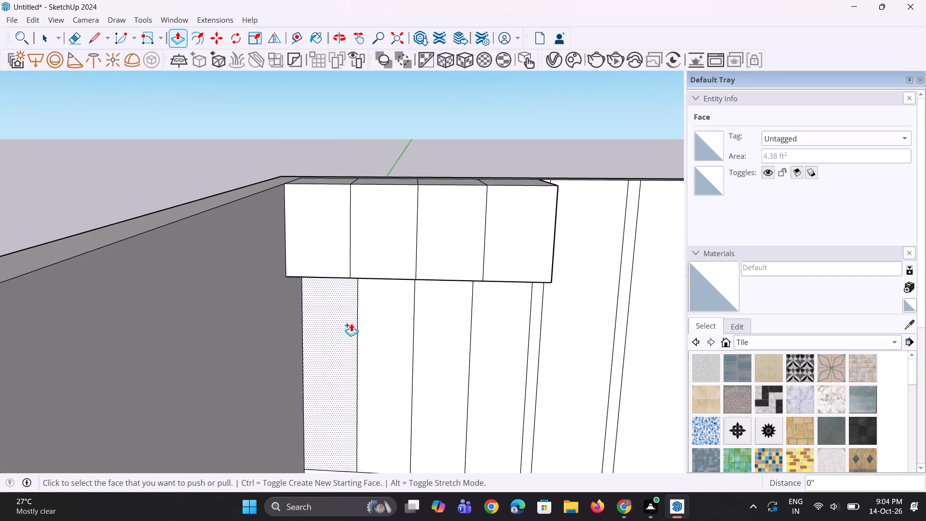
Push/Pull the four tall lower faces of the 7' section outward by the same 2'6" depth.
double_click(349, 324)
double_click(393, 342)
double_click(433, 349)
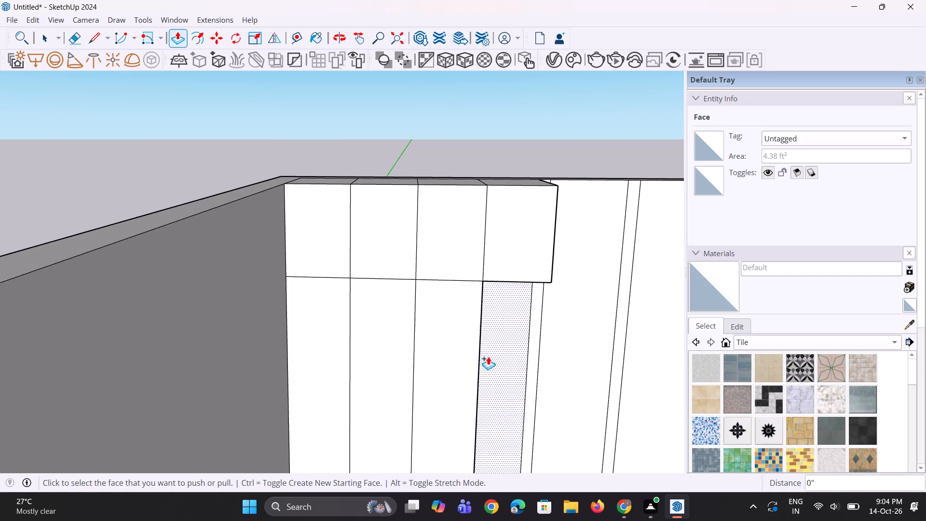
double_click(499, 356)
middle_click_drag(534, 355, 472, 330)
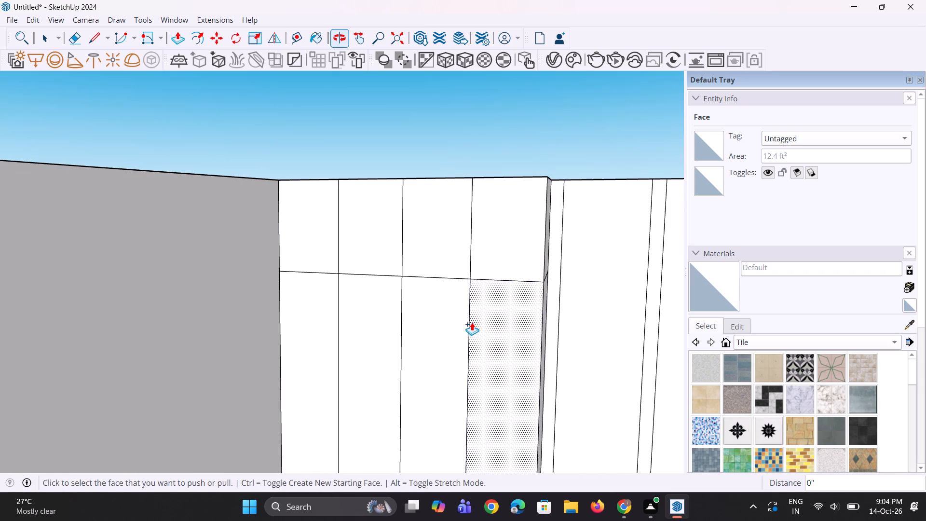
key("space")
key("space")
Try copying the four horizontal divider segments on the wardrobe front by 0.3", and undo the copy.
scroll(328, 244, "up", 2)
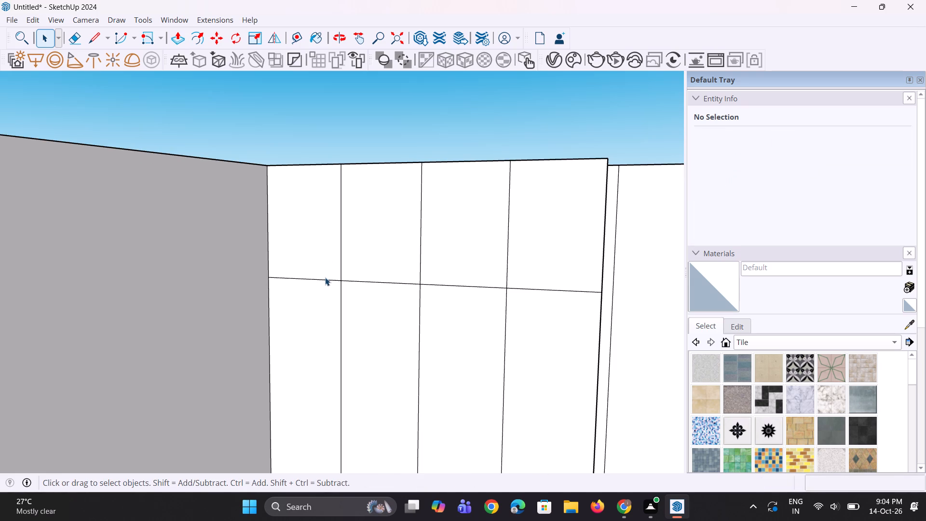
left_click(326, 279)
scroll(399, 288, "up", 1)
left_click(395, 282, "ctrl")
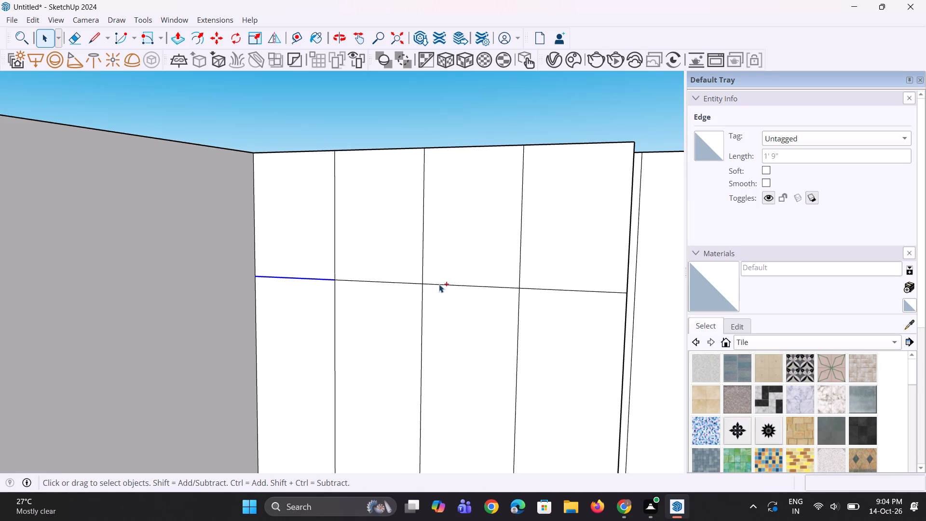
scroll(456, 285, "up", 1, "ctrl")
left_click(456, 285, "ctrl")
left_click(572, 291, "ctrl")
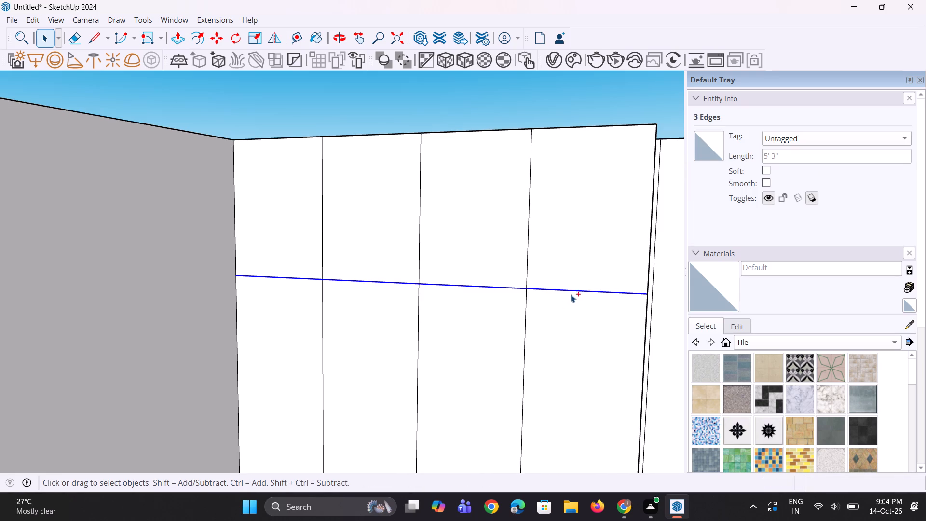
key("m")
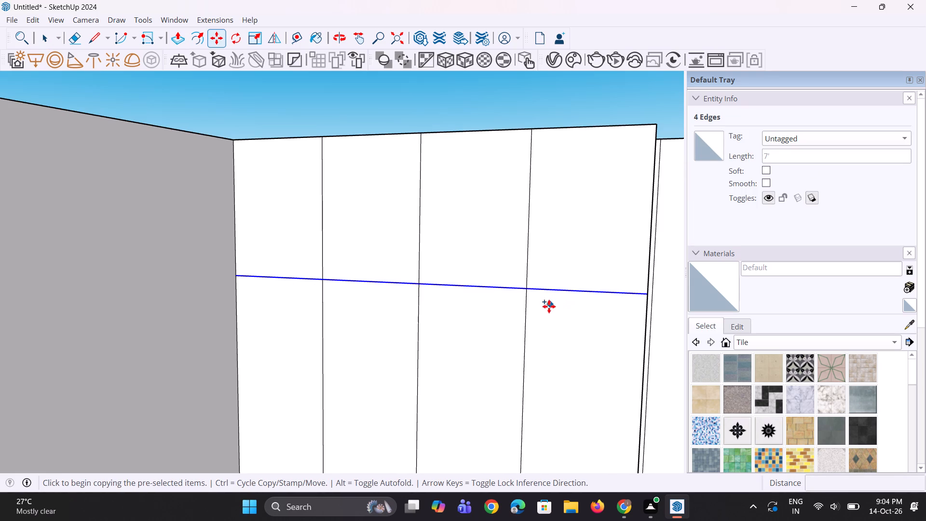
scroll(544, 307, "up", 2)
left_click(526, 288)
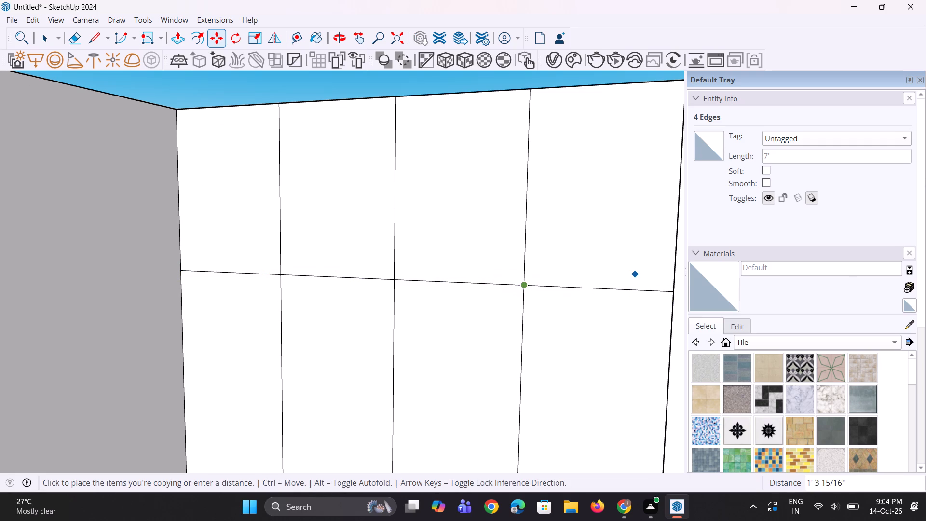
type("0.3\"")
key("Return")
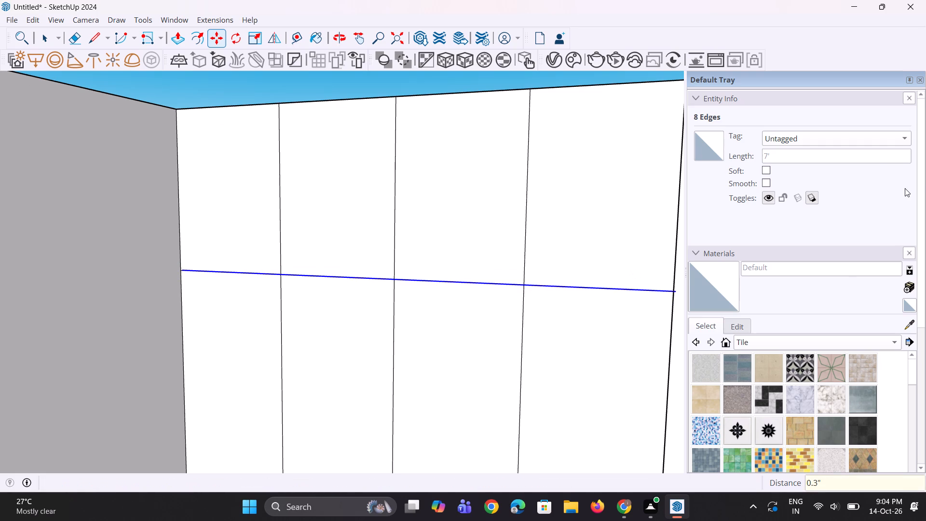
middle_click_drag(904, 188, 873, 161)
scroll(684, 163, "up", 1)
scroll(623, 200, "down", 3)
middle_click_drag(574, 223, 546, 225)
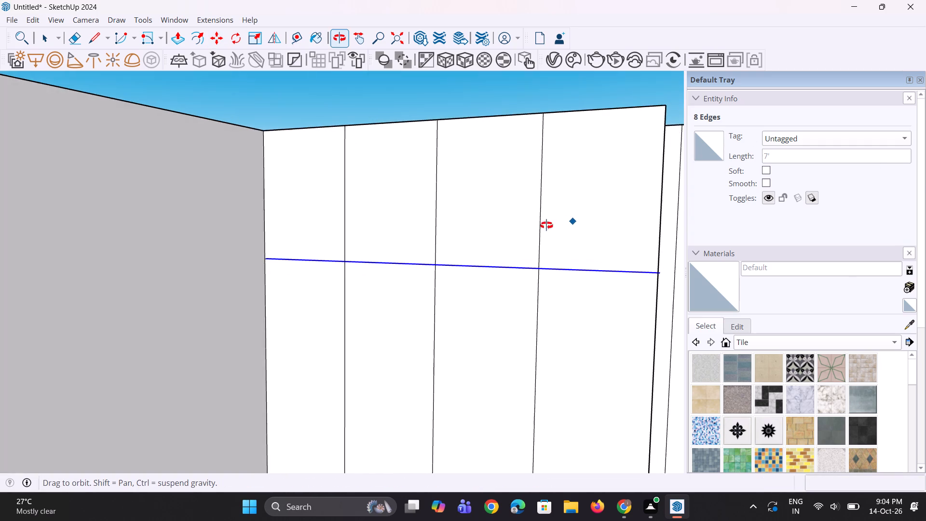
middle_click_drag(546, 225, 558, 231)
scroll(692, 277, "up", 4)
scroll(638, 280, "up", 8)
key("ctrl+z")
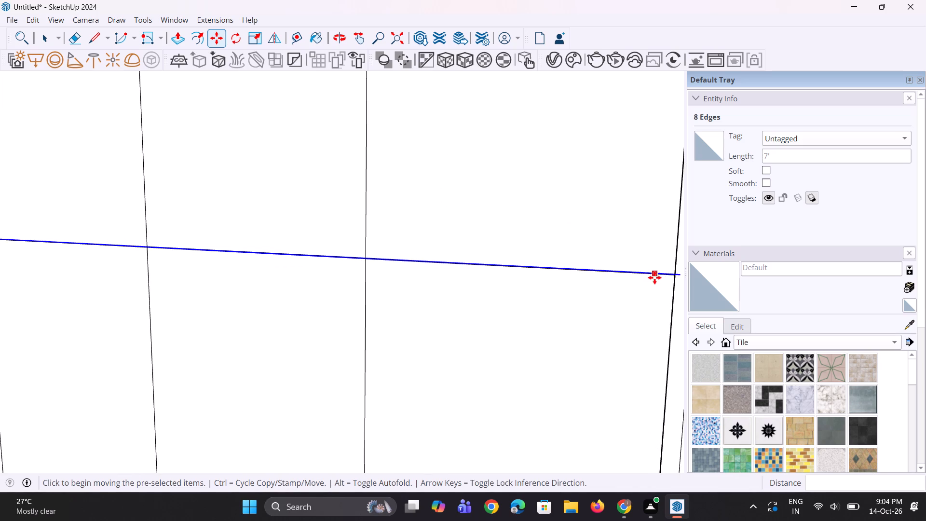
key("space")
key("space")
Copy the four horizontal divider segments on the 7' wardrobe front 0.3" upward.
left_click(646, 274)
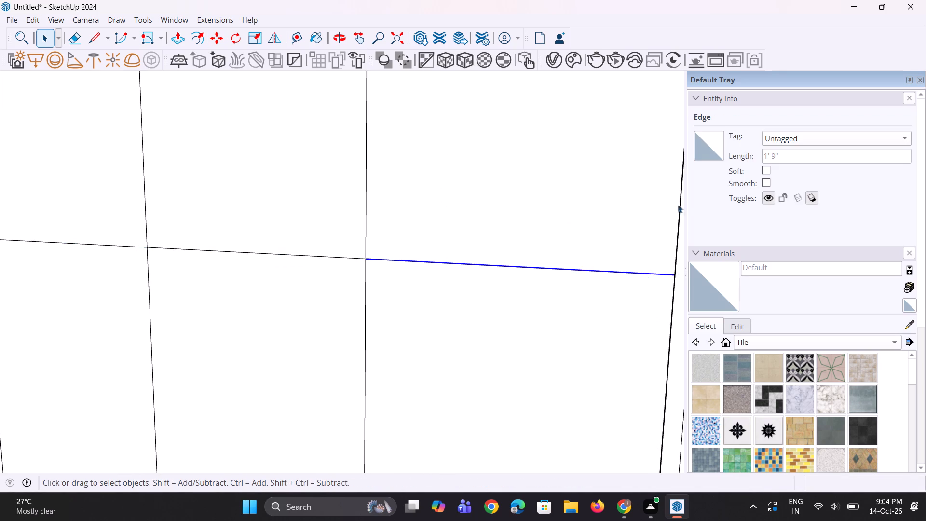
scroll(306, 293, "up", 2)
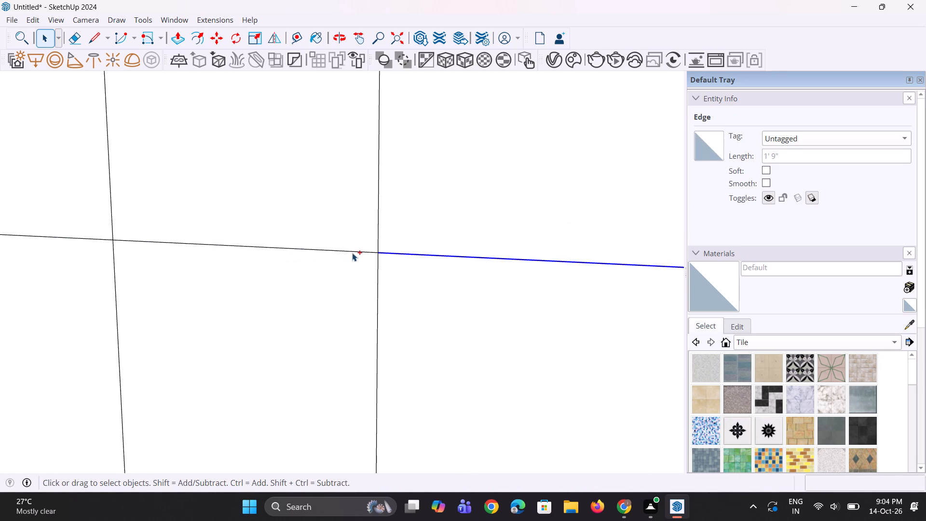
left_click(365, 251, "ctrl")
scroll(480, 290, "down", 10)
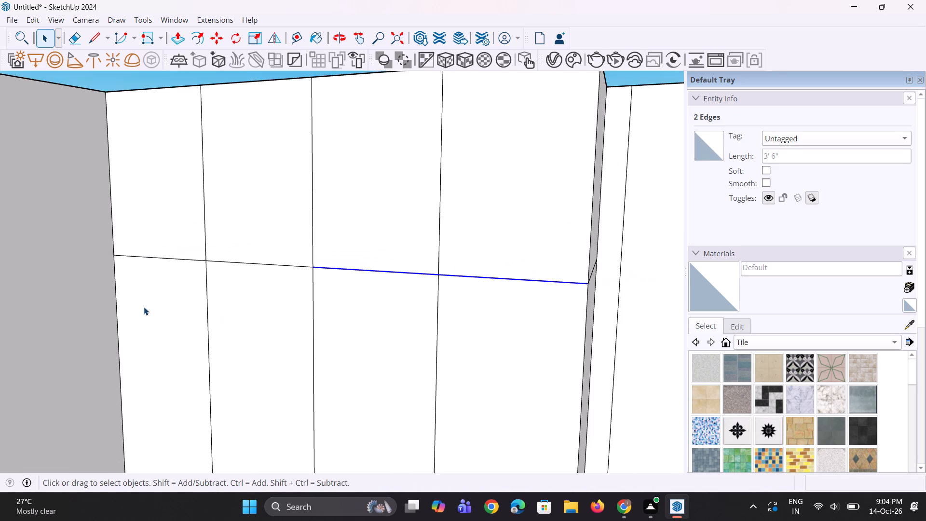
scroll(143, 293, "up", 4)
scroll(195, 259, "up", 4)
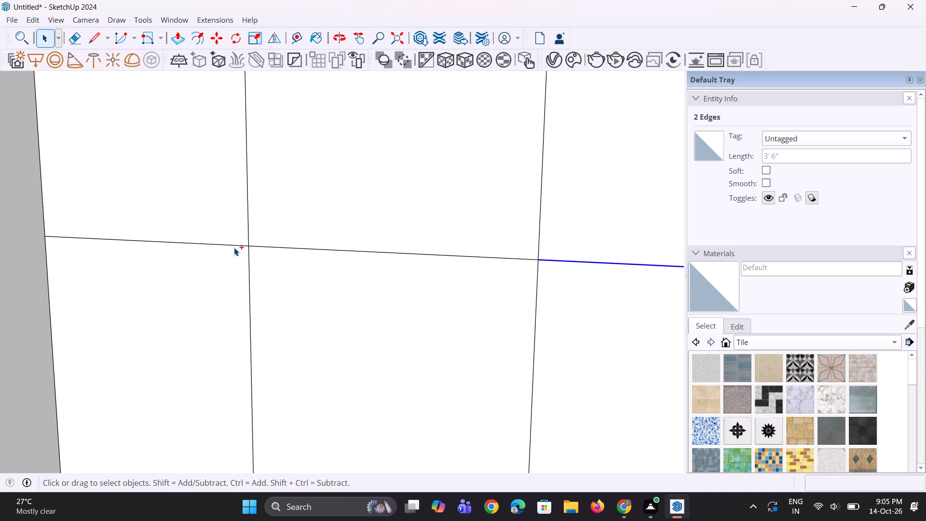
left_click(237, 246, "ctrl")
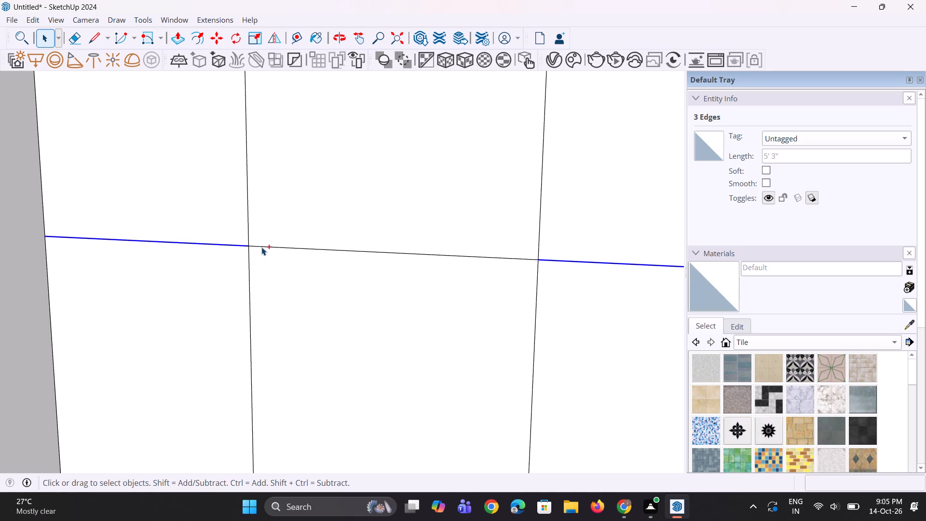
left_click(261, 247, "ctrl")
scroll(251, 295, "down", 4)
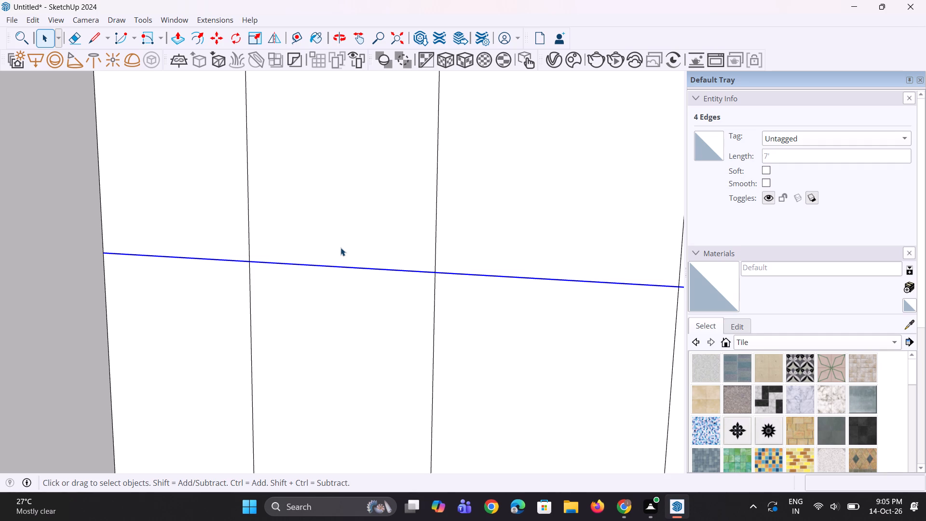
scroll(341, 247, "down", 6)
middle_click_drag(341, 247, 345, 224)
key("m")
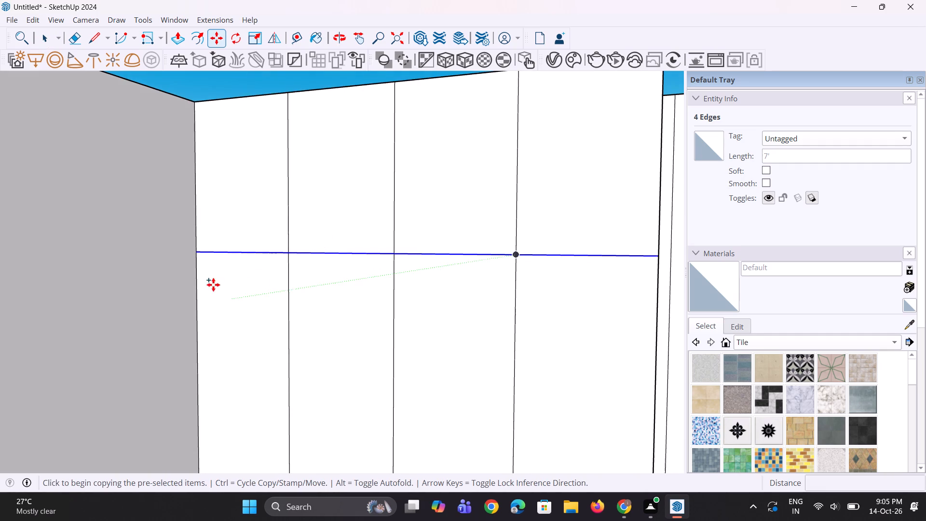
scroll(214, 286, "up", 6)
left_click(185, 240)
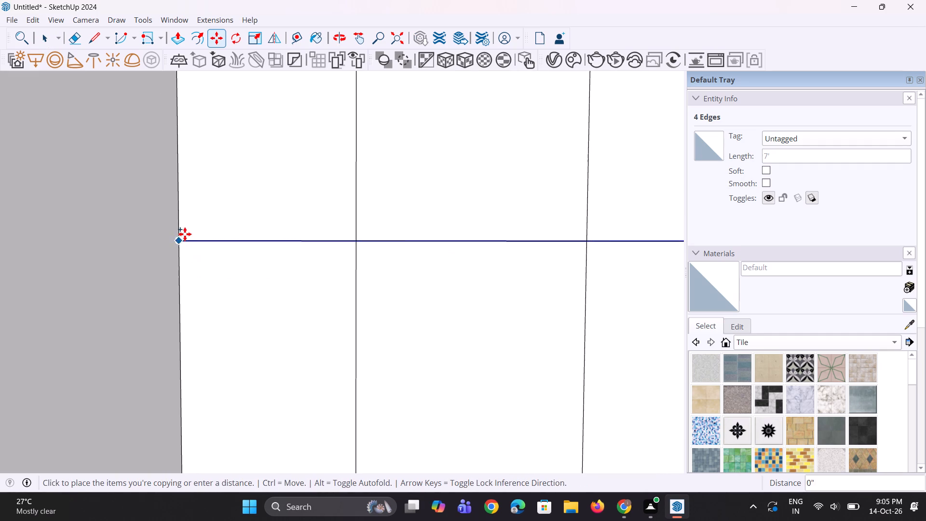
type("0.3")
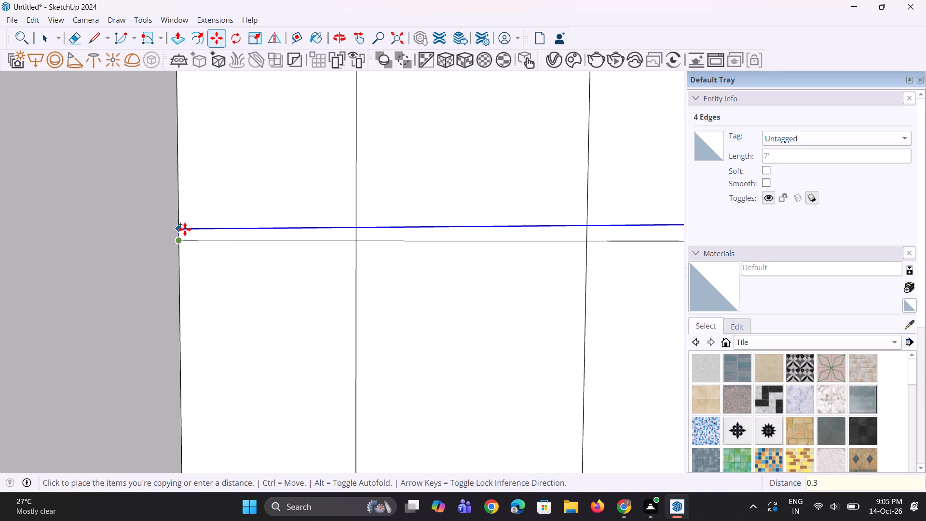
key("shift+quotedbl")
key("Return")
scroll(193, 298, "down", 4)
key("space")
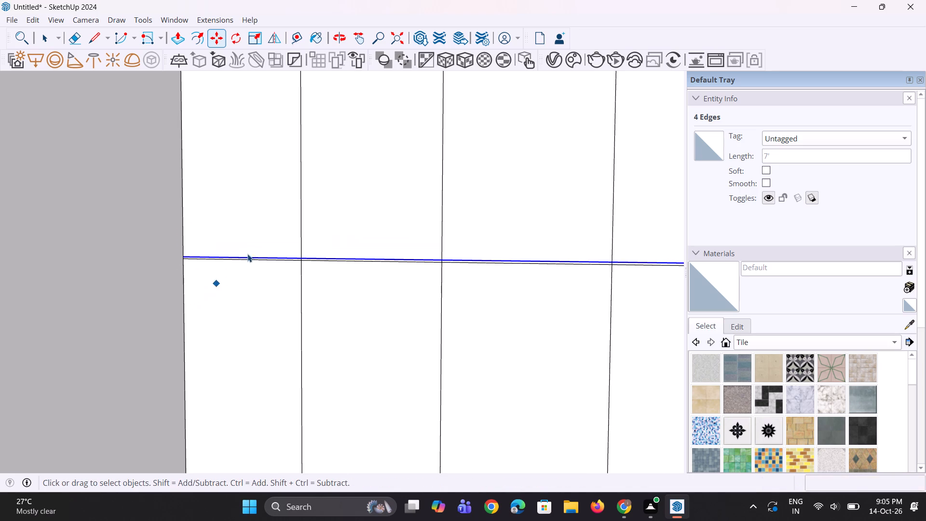
key("space")
Copy the three vertical divider edges of the upper compartments 0.3" sideways, away from the side wall.
left_click(301, 249)
scroll(430, 237, "up", 1)
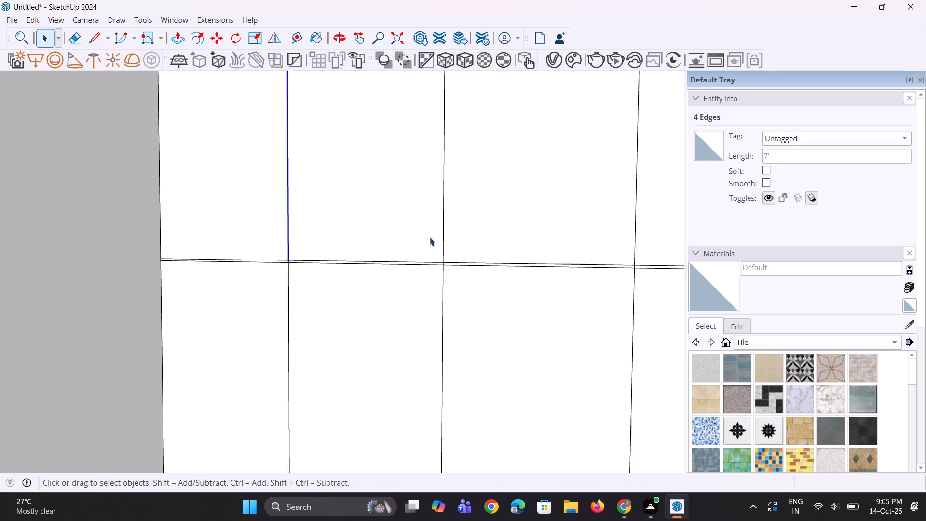
scroll(430, 237, "up", 1)
left_click(446, 236, "ctrl")
scroll(387, 319, "down", 5)
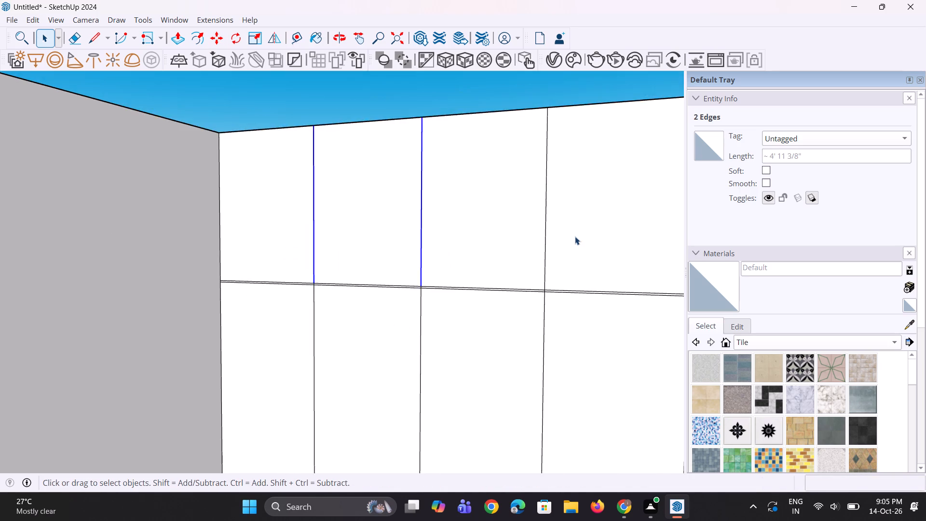
scroll(575, 236, "up", 3)
left_click(536, 256, "ctrl")
scroll(495, 330, "down", 10)
scroll(513, 329, "up", 1)
middle_click_drag(514, 329, 518, 327)
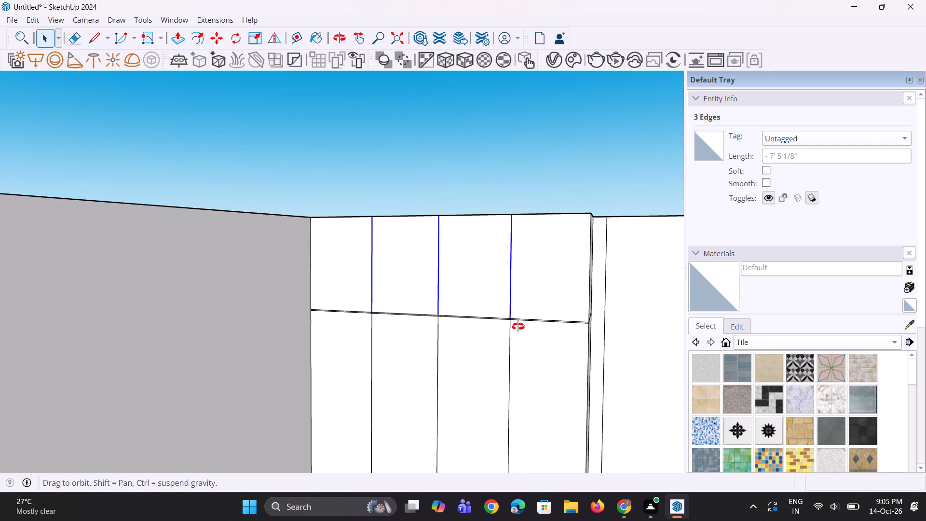
middle_click_drag(518, 327, 519, 326)
scroll(518, 325, "up", 2)
key("m")
scroll(513, 320, "up", 3)
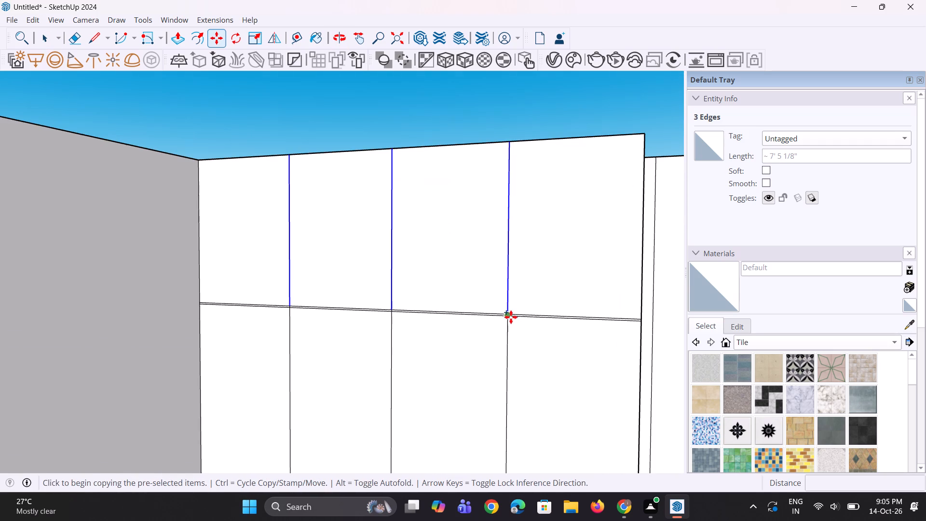
left_click(510, 317)
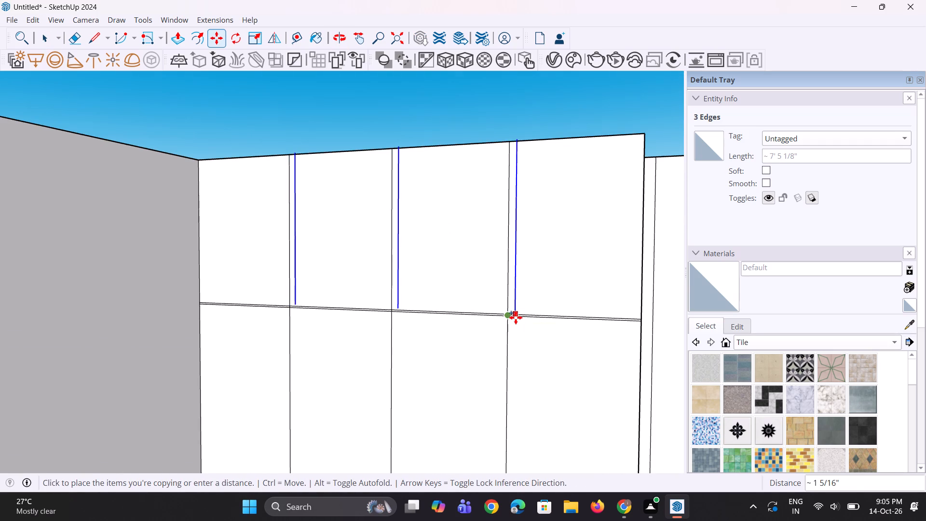
scroll(516, 317, "up", 4)
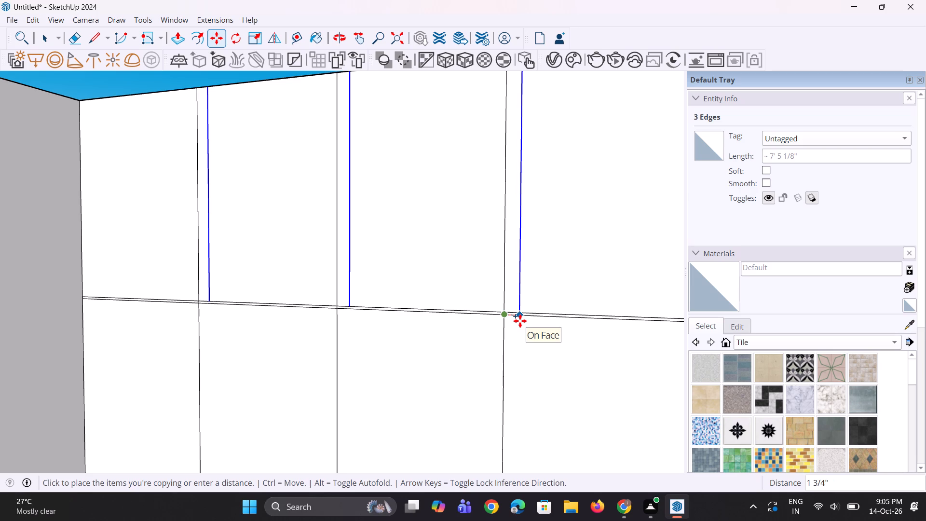
type("0.3\"")
key("Return")
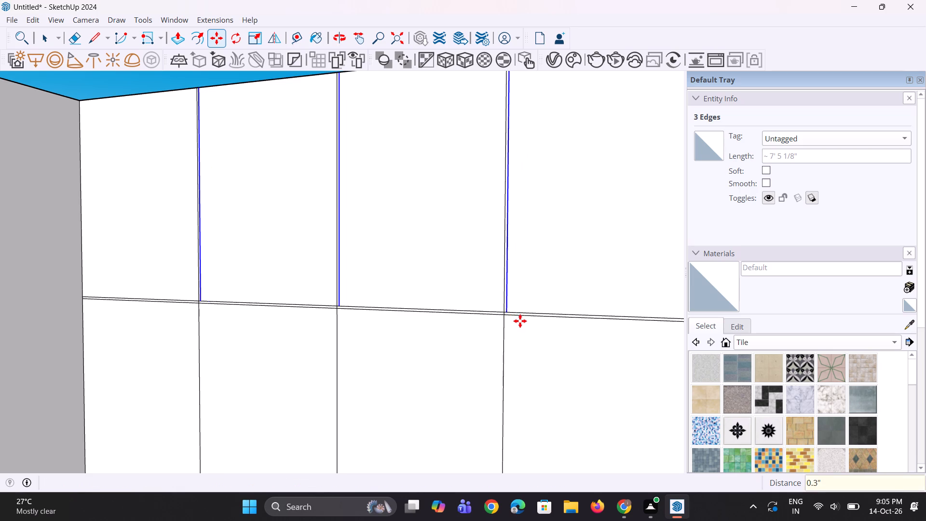
scroll(482, 320, "up", 3)
key("space")
key("space")
Copy the three lower vertical divider edges sideways, away from the side wall, to line up with the copied upper edges.
scroll(482, 317, "down", 9)
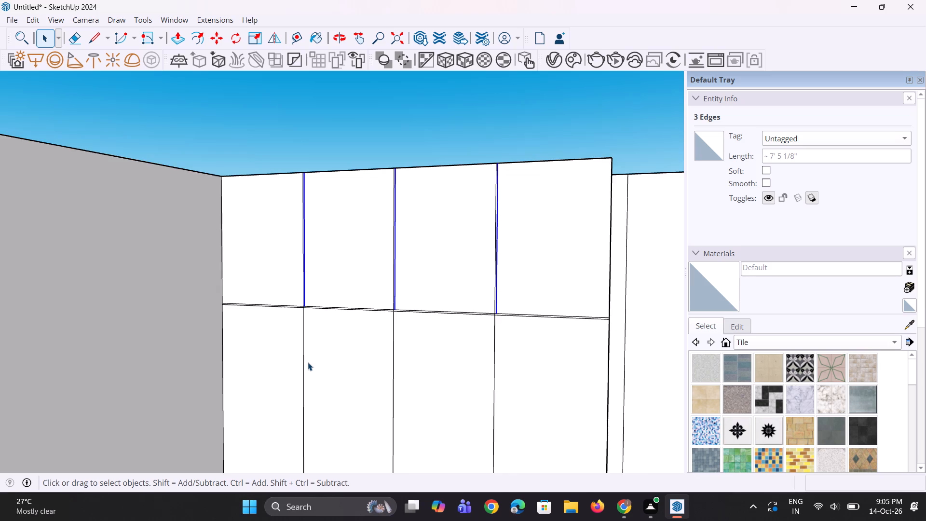
scroll(308, 362, "up", 1)
left_click(303, 351)
scroll(389, 356, "up", 2)
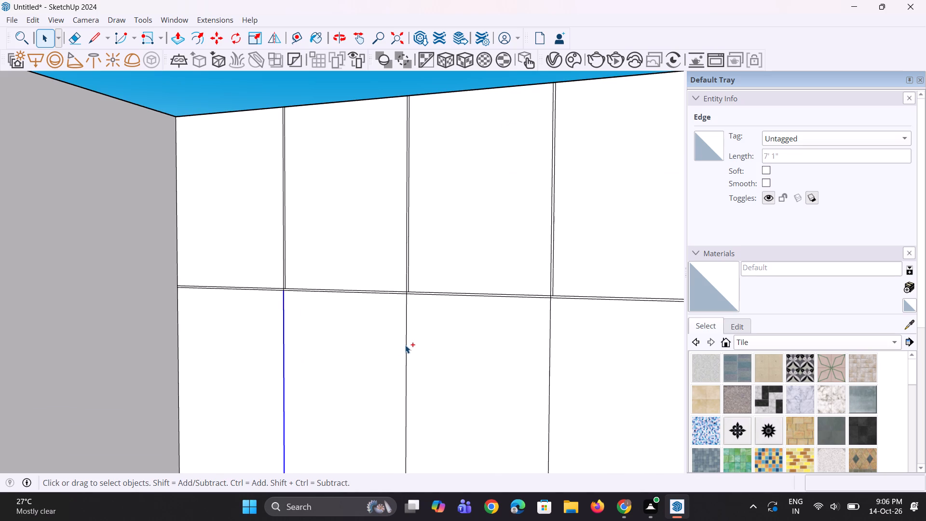
left_click(407, 346, "ctrl")
scroll(545, 342, "up", 1, "ctrl")
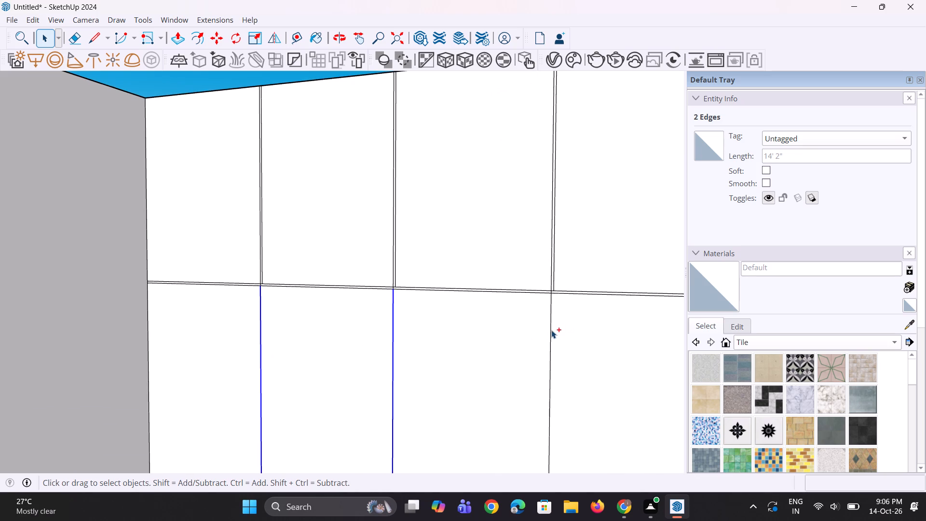
left_click(550, 330, "ctrl")
key("m")
scroll(550, 309, "up", 4)
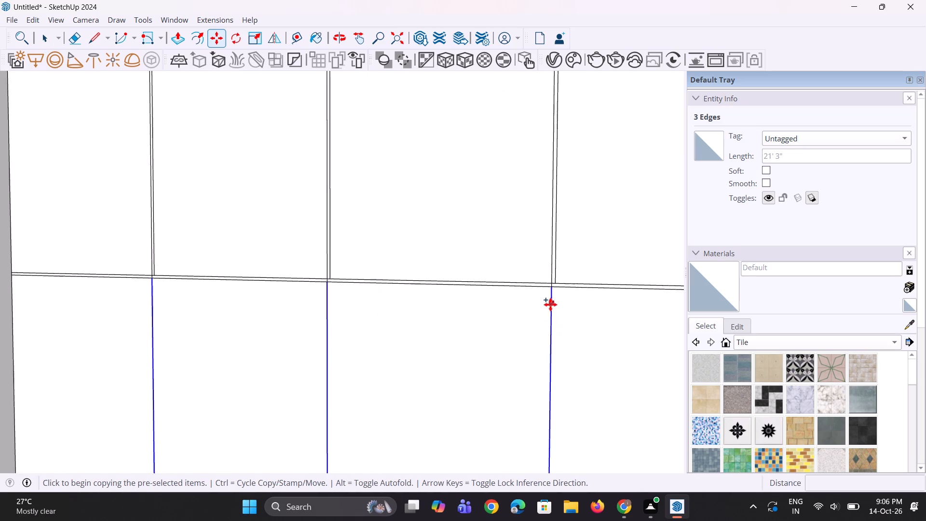
scroll(552, 289, "up", 5)
left_click(552, 288)
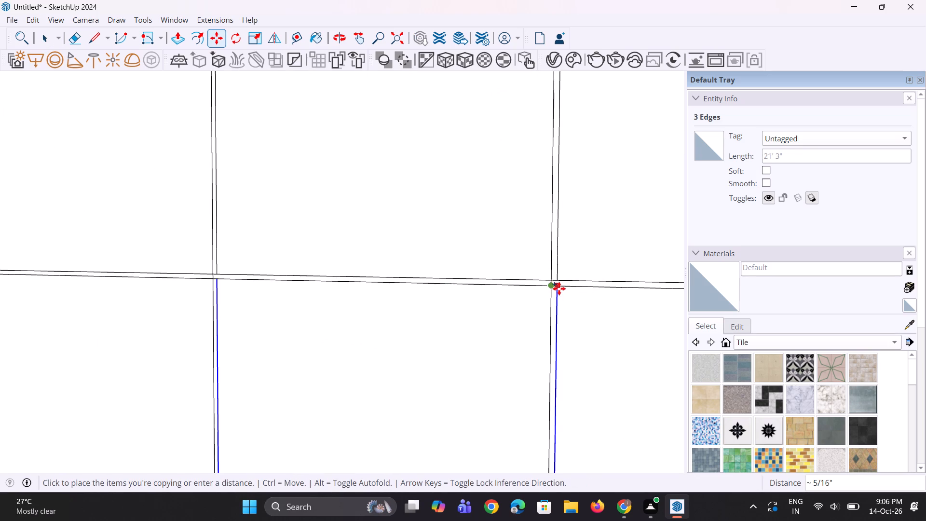
left_click(559, 288)
key("space")
key("space")
Push/Pull the four narrow strips around the divider crossing farthest from the side wall inward by 0.3".
scroll(529, 322, "down", 3)
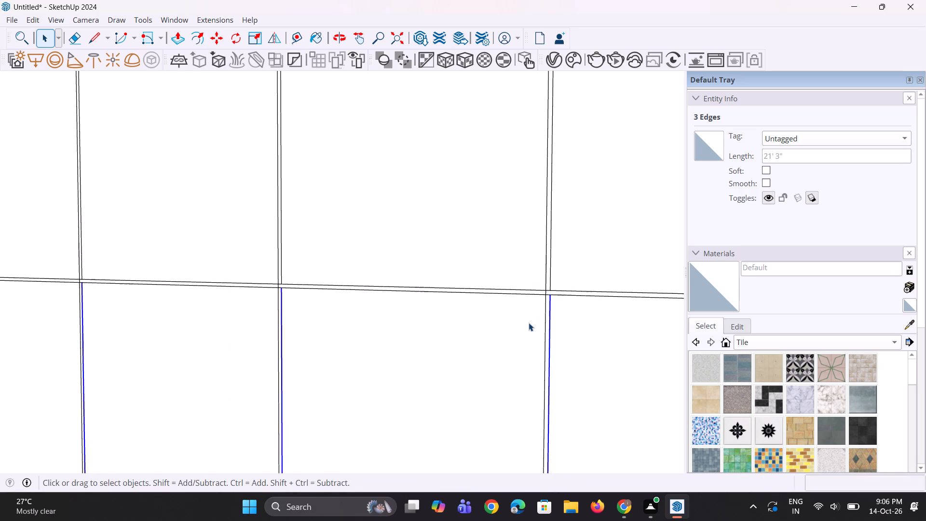
scroll(535, 308, "down", 3)
key("p")
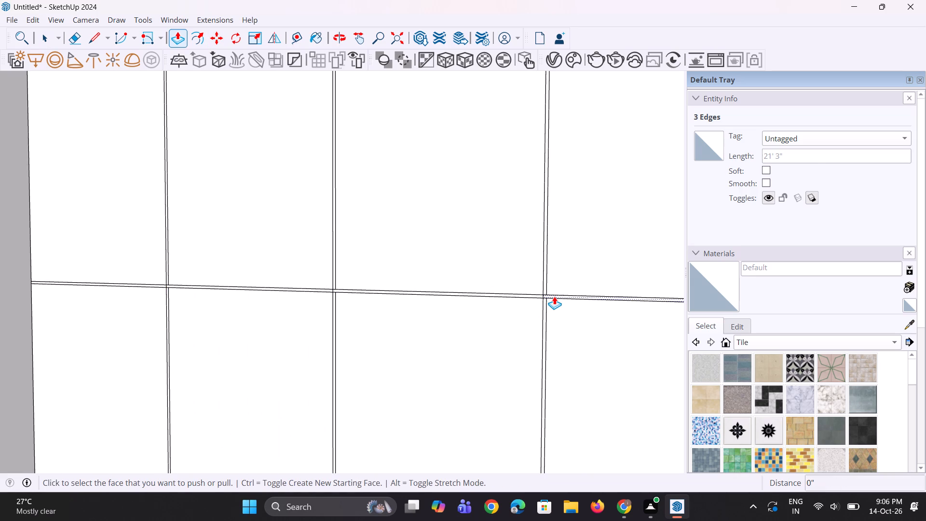
left_click(554, 296)
type("0.3\"")
key("Return")
scroll(544, 268, "up", 1)
double_click(544, 268)
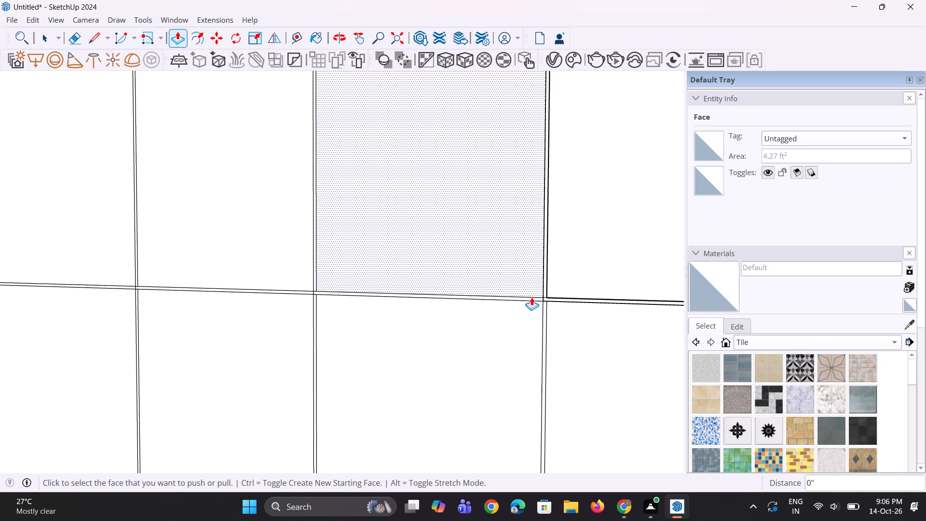
double_click(533, 300)
double_click(545, 319)
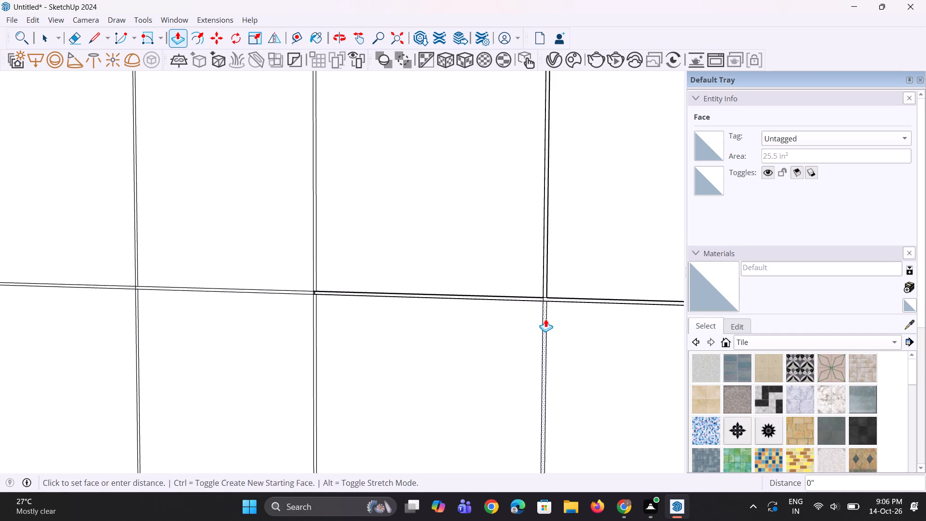
Push/Pull the six remaining narrow strips around the other two divider crossings inward by the same 0.3".
scroll(324, 322, "up", 3)
double_click(311, 304)
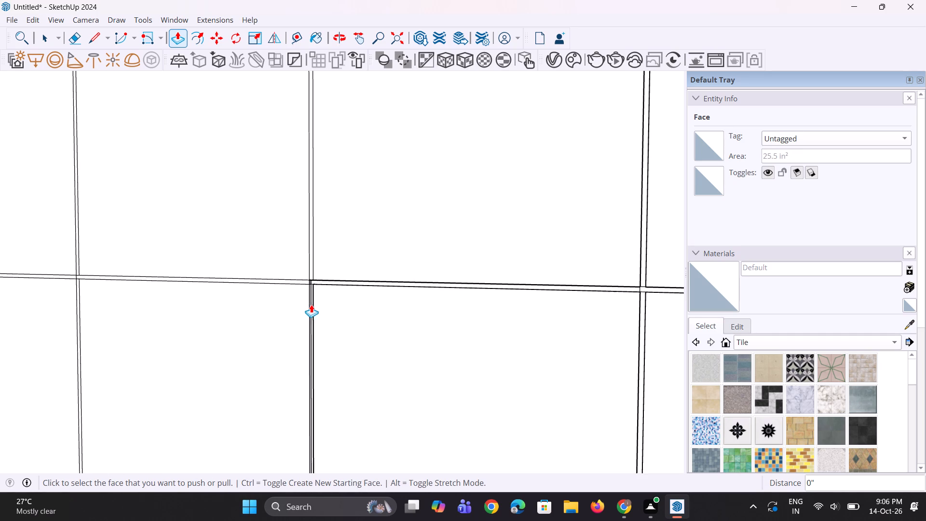
double_click(312, 275)
double_click(297, 281)
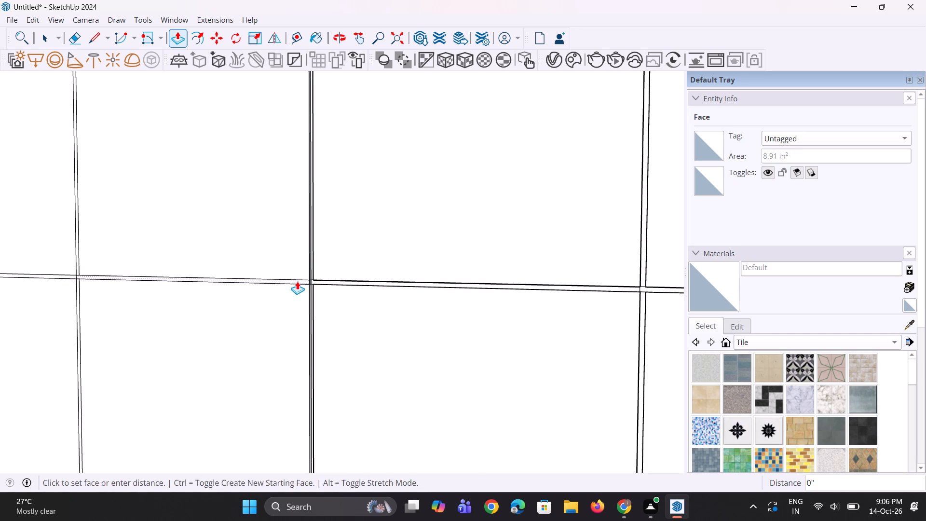
scroll(390, 325, "down", 5)
scroll(151, 273, "up", 7)
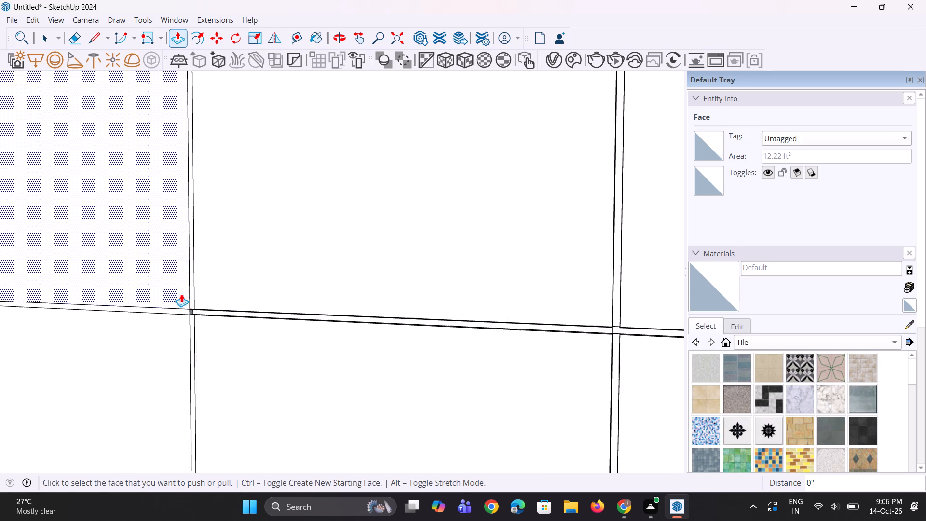
scroll(181, 294, "up", 2)
double_click(191, 304)
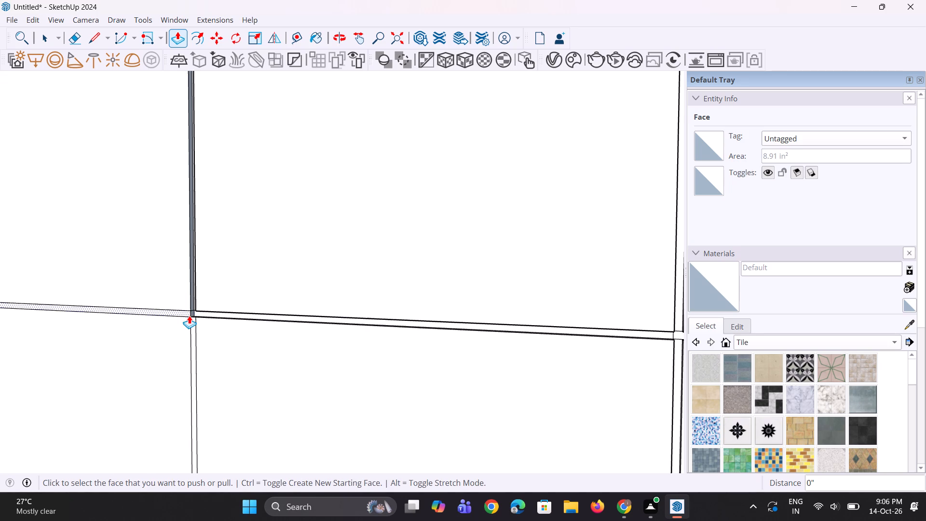
double_click(189, 315)
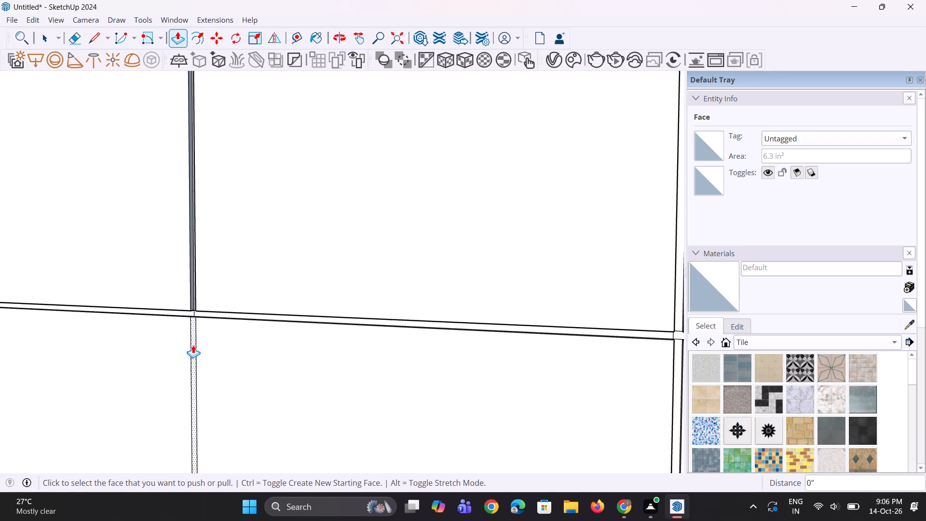
double_click(193, 345)
Examine the grooves between the compartment fronts of the 7' section from different angles and distances.
scroll(208, 307, "down", 16)
middle_click_drag(313, 314, 318, 314)
scroll(314, 314, "up", 1)
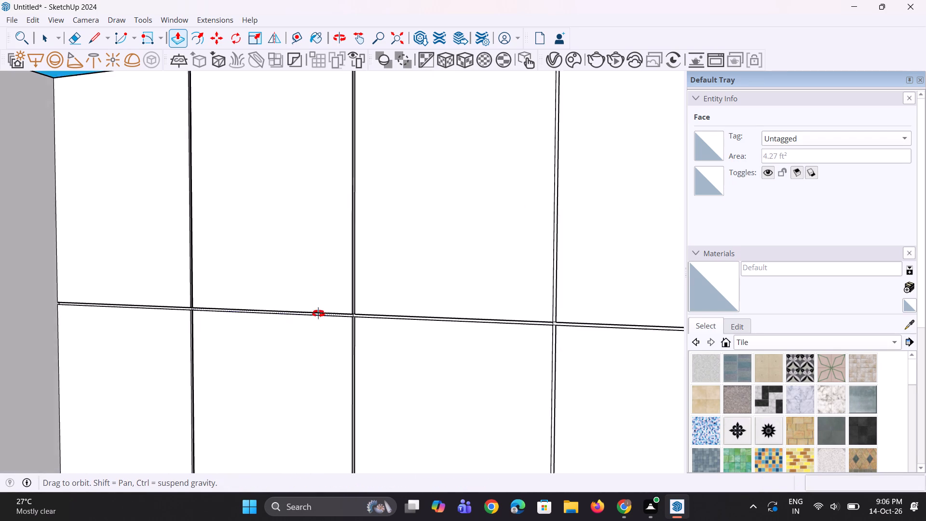
middle_click_drag(318, 314, 213, 312)
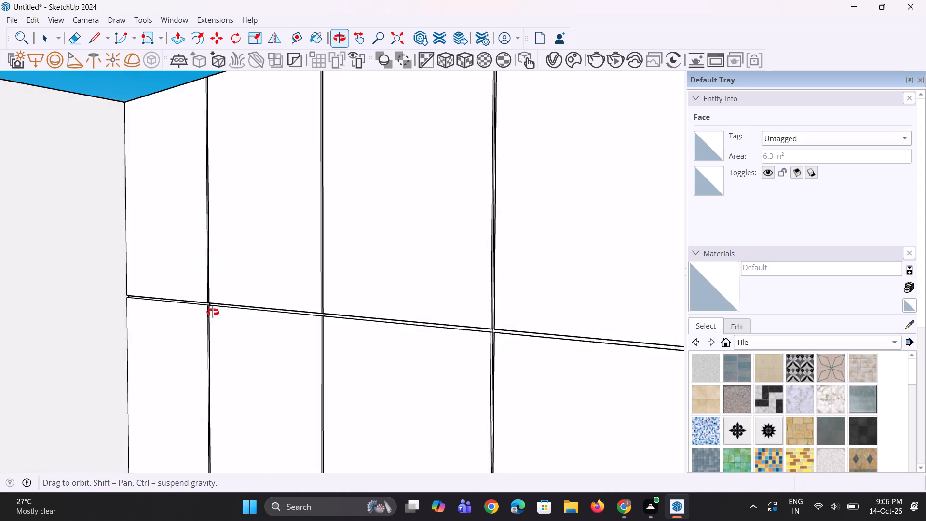
middle_click_drag(213, 312, 345, 312)
scroll(345, 312, "down", 10)
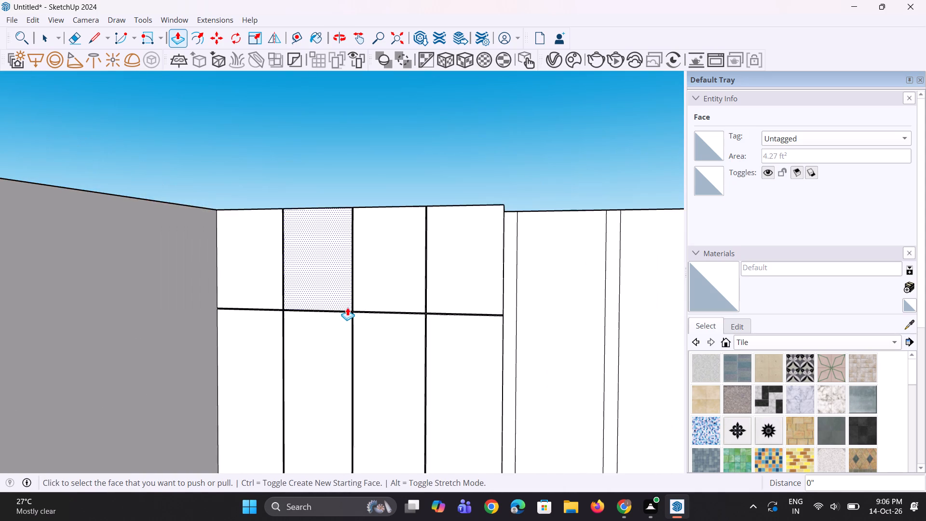
scroll(348, 306, "down", 2)
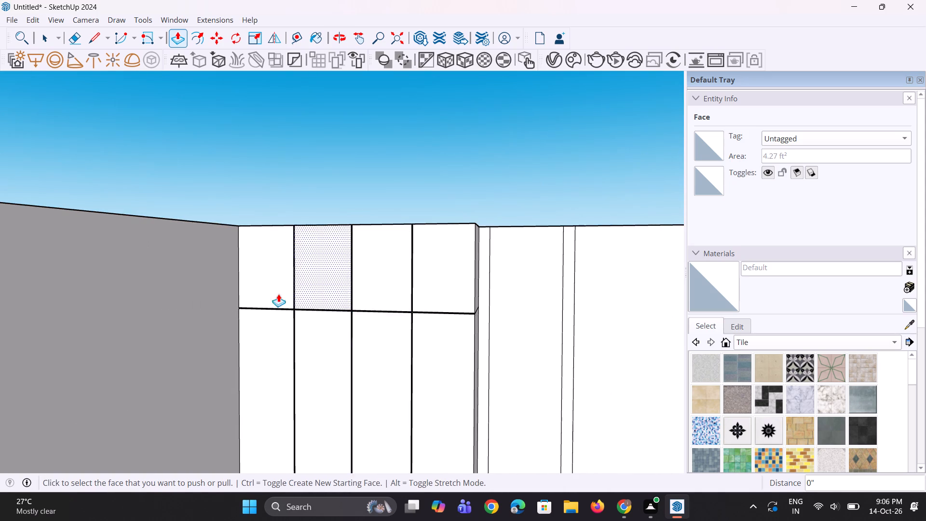
Copy the top edge of the narrow bay beside the 7' section 9'7" down to its base, dividing the distance into five equal spaces.
scroll(278, 294, "down", 10)
middle_click_drag(341, 301, 337, 321)
scroll(337, 266, "up", 2)
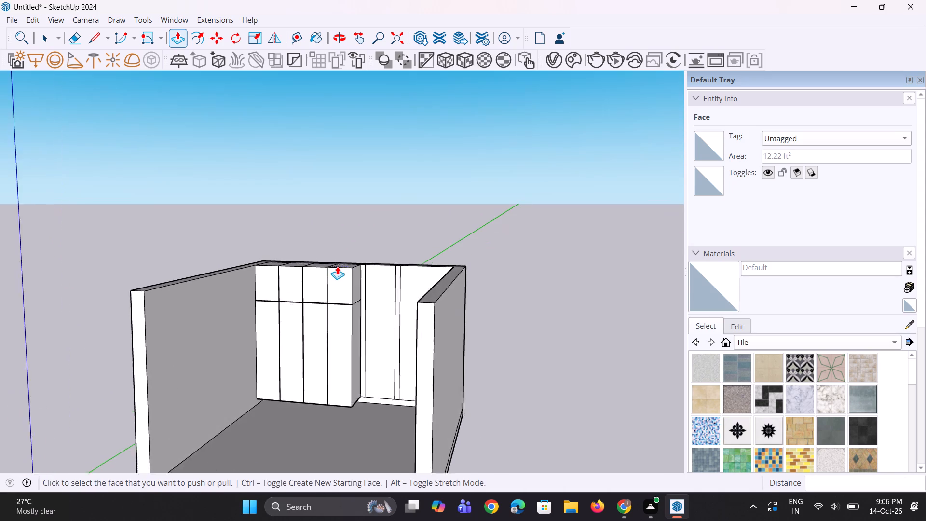
scroll(337, 266, "up", 9)
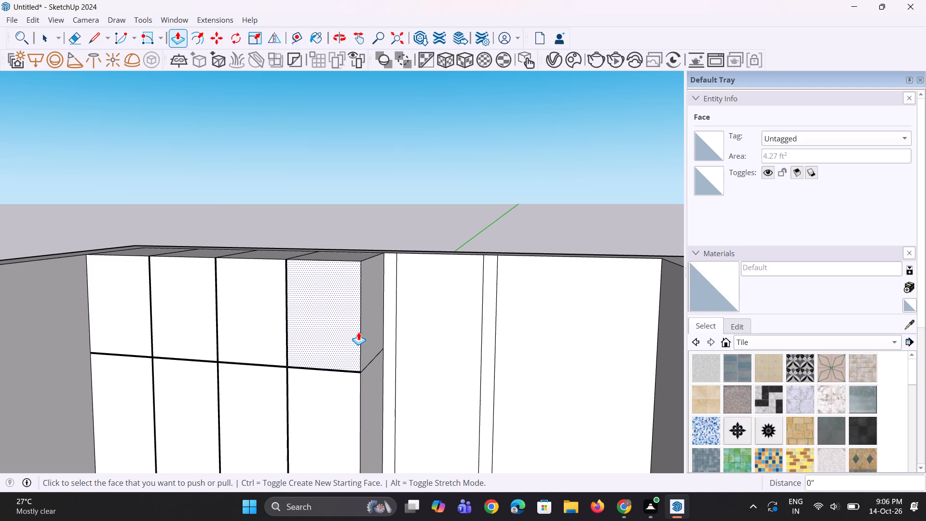
key("space")
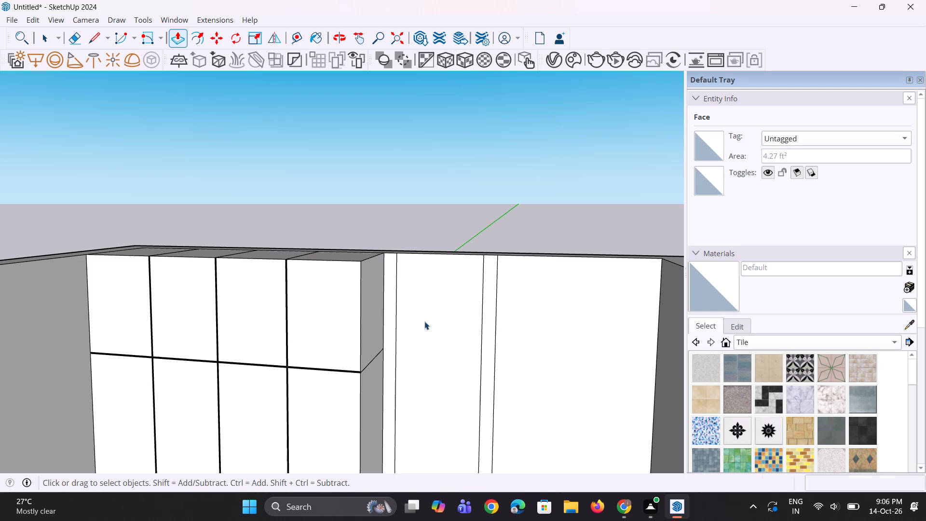
key("space")
scroll(421, 271, "up", 2)
left_click(439, 255)
scroll(477, 293, "up", 1)
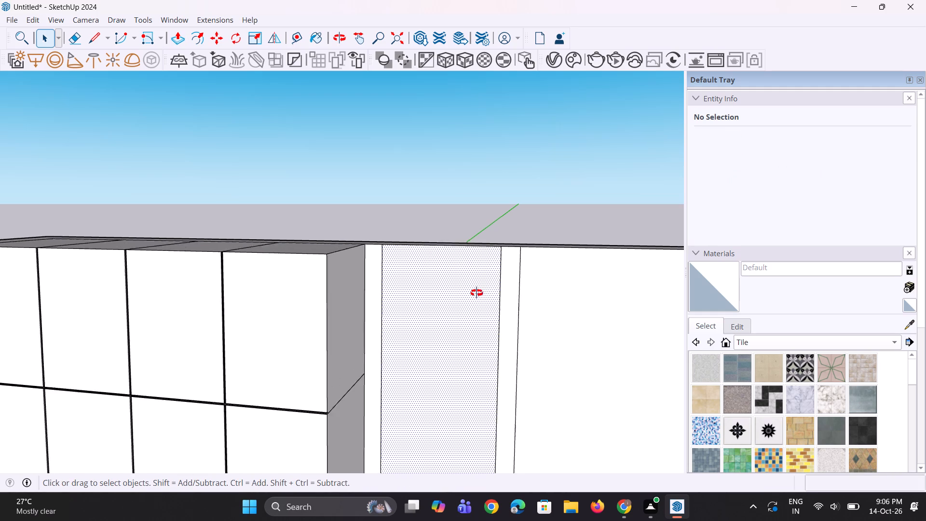
middle_click_drag(477, 293, 477, 281)
left_click(488, 248)
scroll(488, 248, "up", 1)
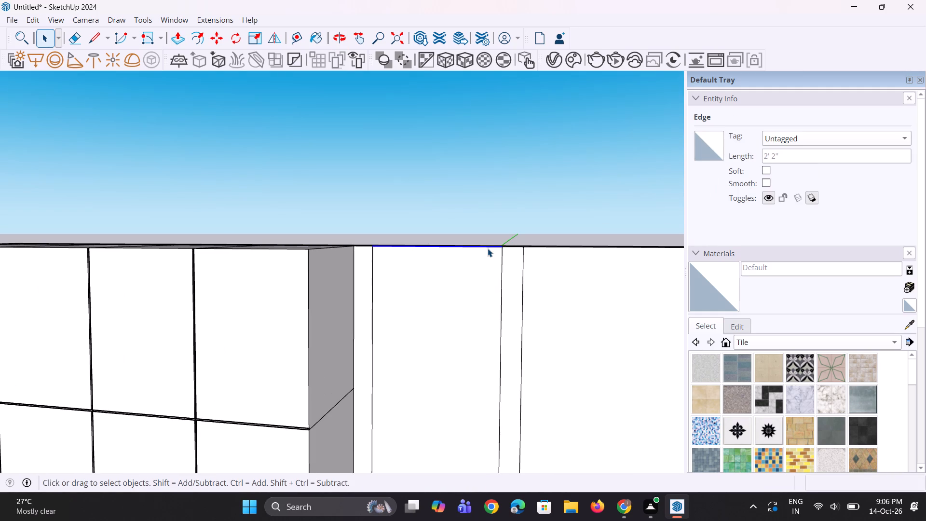
key("m")
left_click(504, 247)
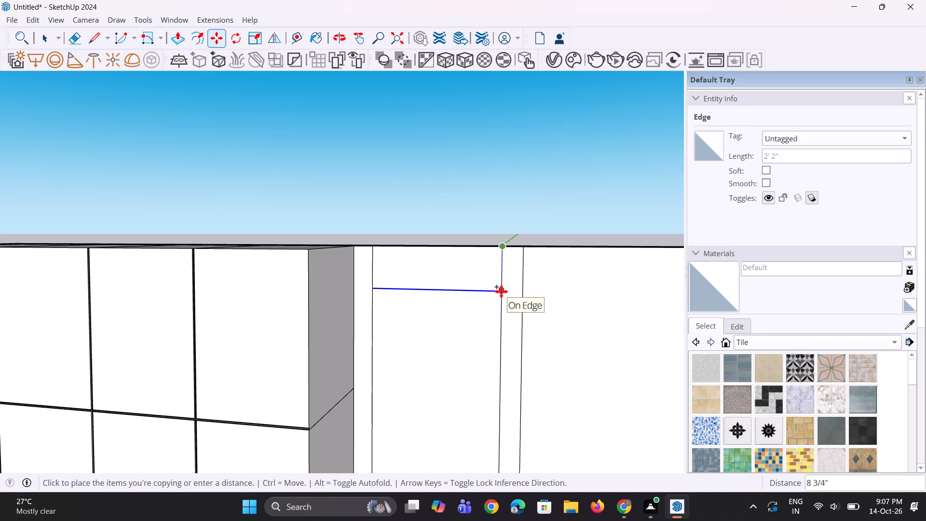
scroll(504, 307, "down", 12)
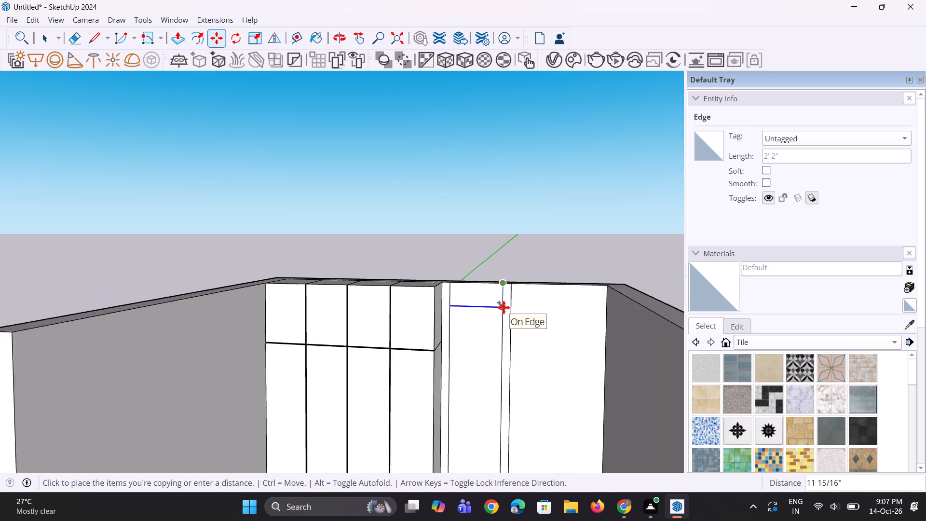
scroll(504, 307, "down", 1)
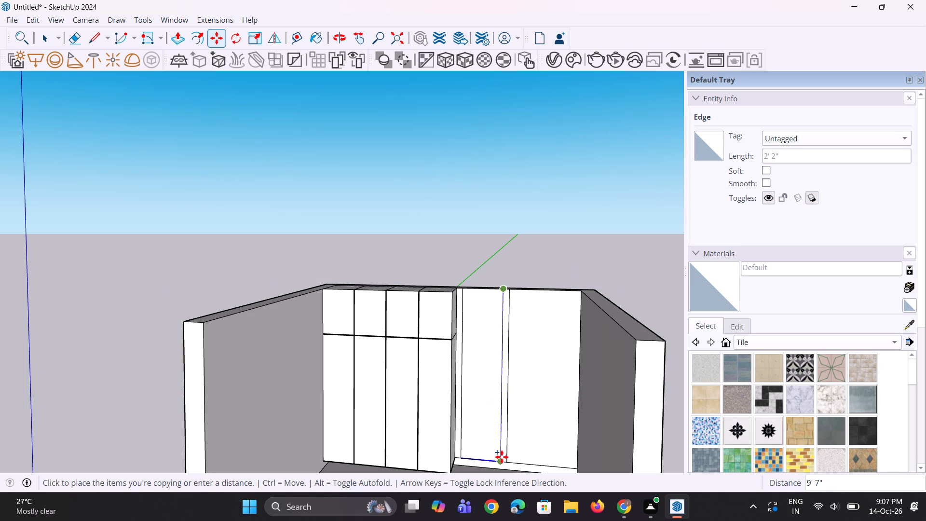
left_click(502, 457)
key("slash")
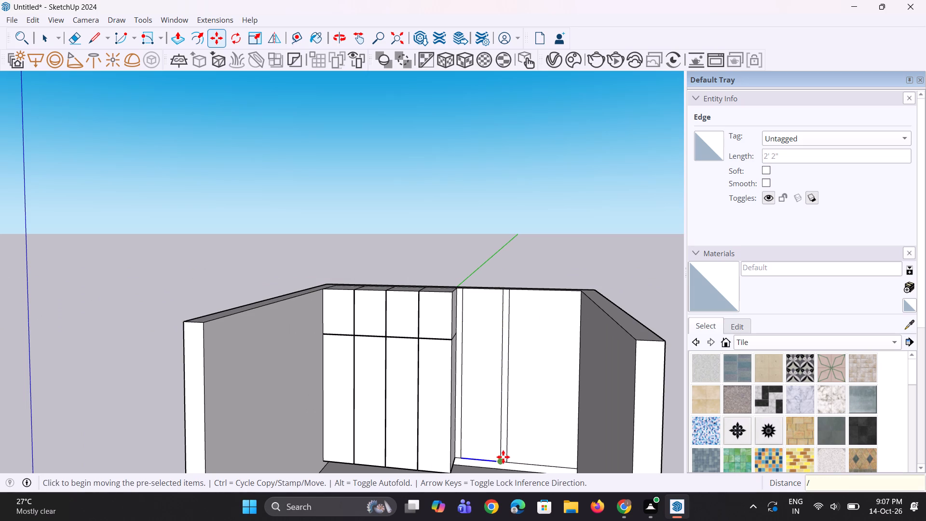
key("5")
key("Return")
middle_click_drag(496, 446, 481, 428)
key("space")
key("space")
Copy the narrow bay's top edge and its four shelf lines downward together by about 3 1/2" to outline the shelf thicknesses.
scroll(465, 309, "up", 3)
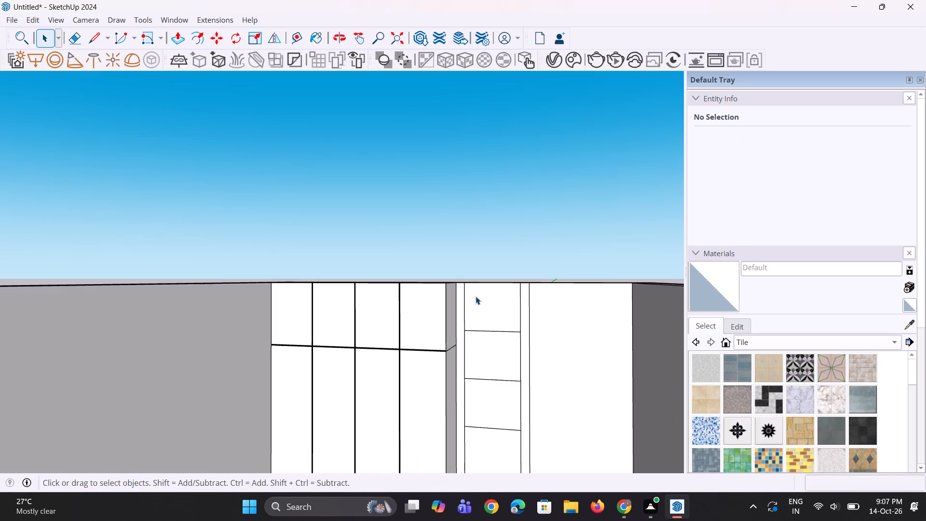
scroll(476, 296, "up", 3)
scroll(479, 293, "down", 4)
middle_click_drag(479, 293, 489, 315)
scroll(488, 299, "up", 6)
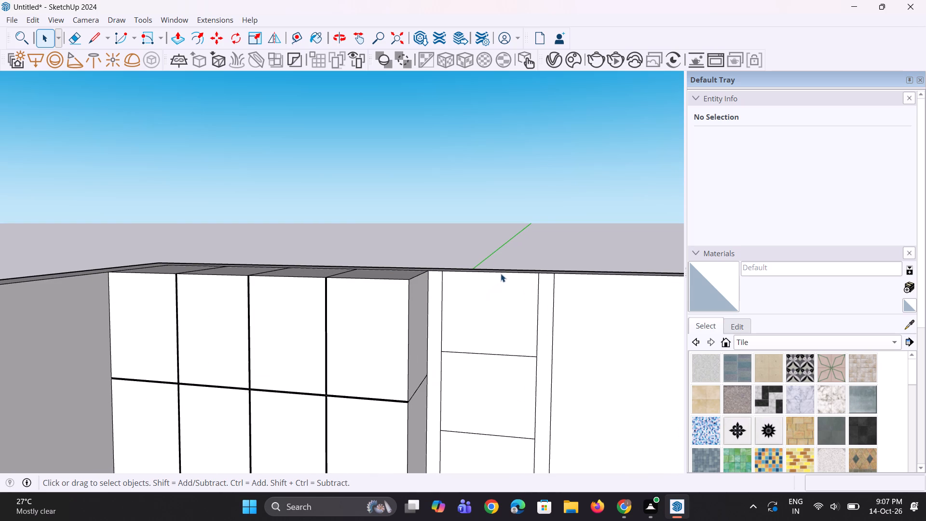
left_click(501, 274)
scroll(510, 277, "up", 2)
left_click(518, 372, "ctrl")
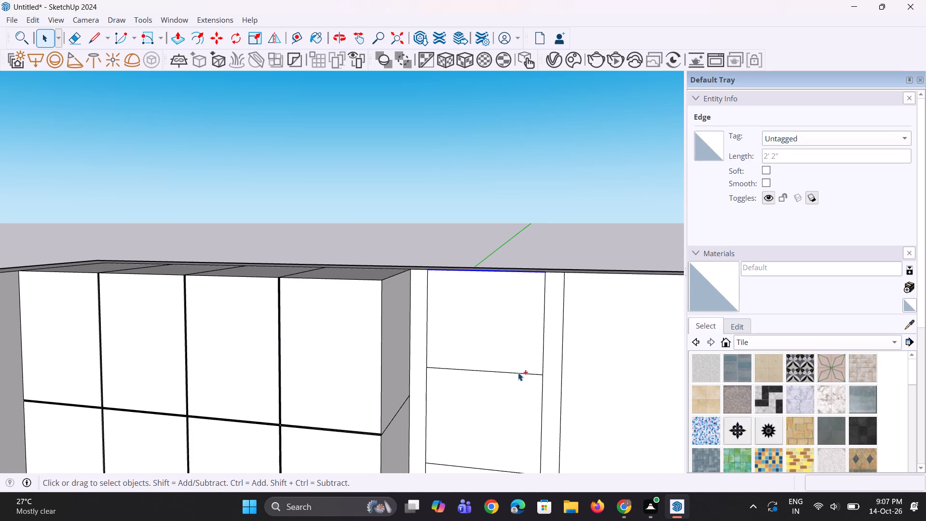
scroll(503, 295, "down", 8)
scroll(489, 397, "up", 4)
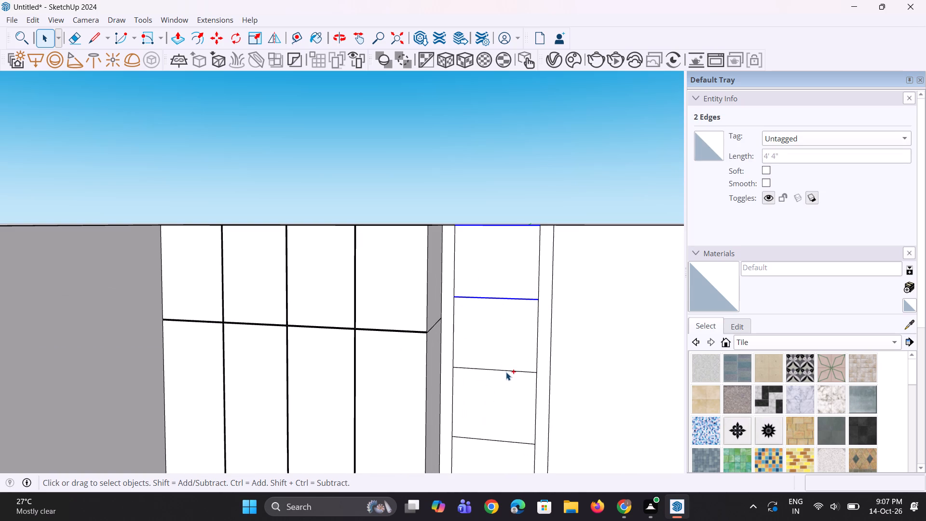
left_click(506, 372, "ctrl")
scroll(509, 328, "down", 8)
scroll(492, 384, "up", 3)
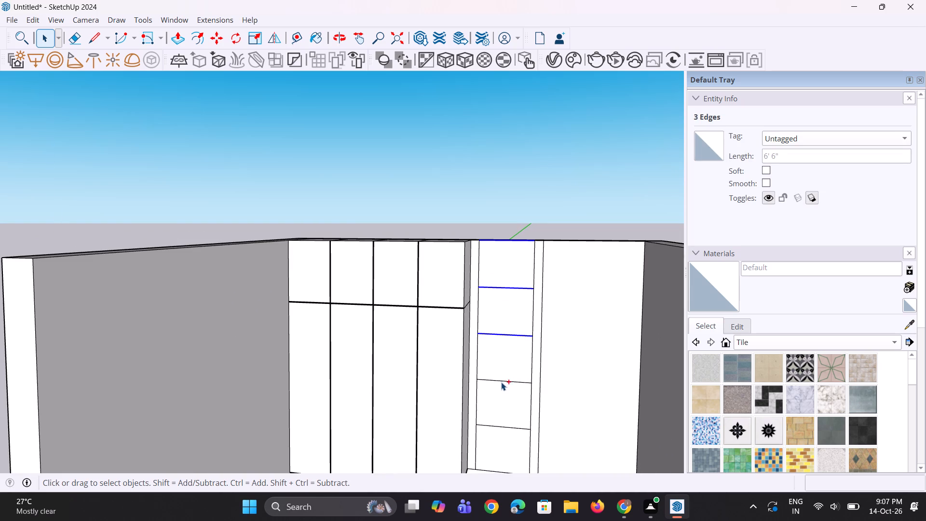
left_click(506, 380, "ctrl")
scroll(506, 357, "down", 3)
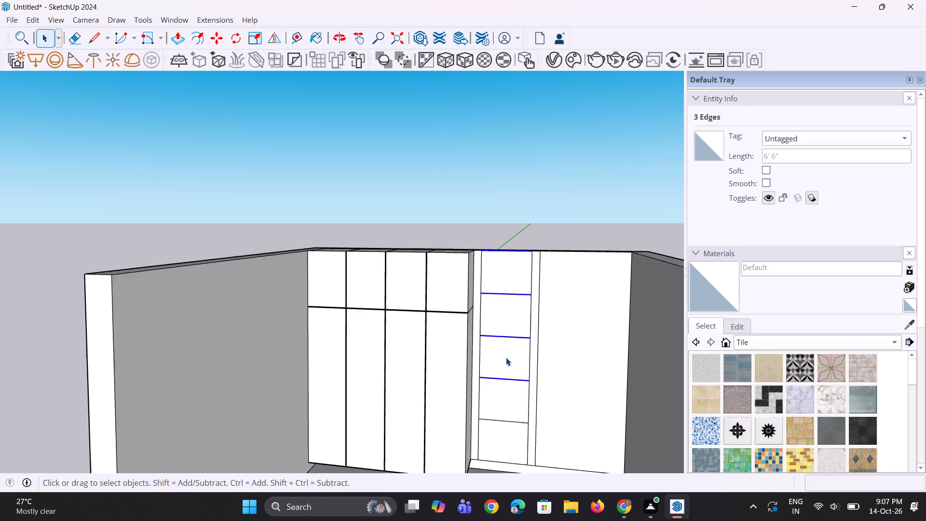
scroll(506, 357, "down", 1)
scroll(498, 416, "up", 8)
left_click(504, 403, "ctrl")
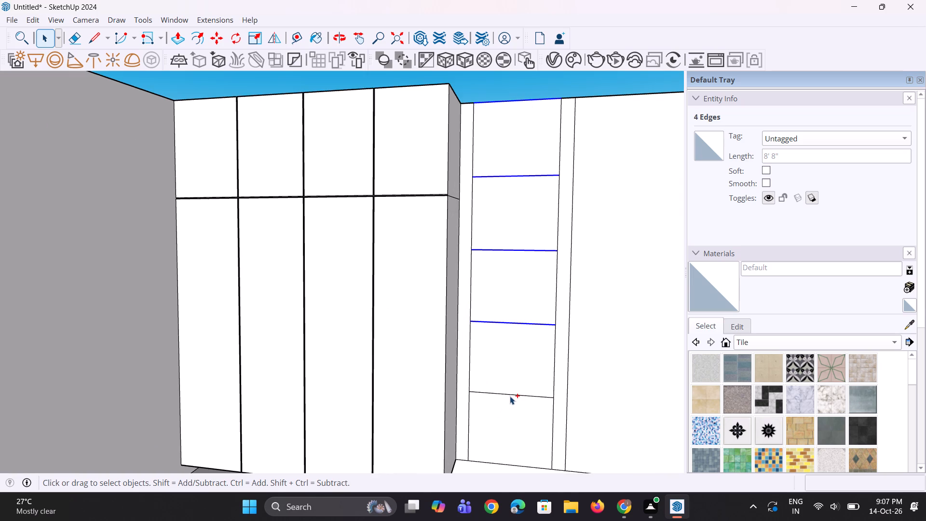
left_click(511, 395, "ctrl")
key("m")
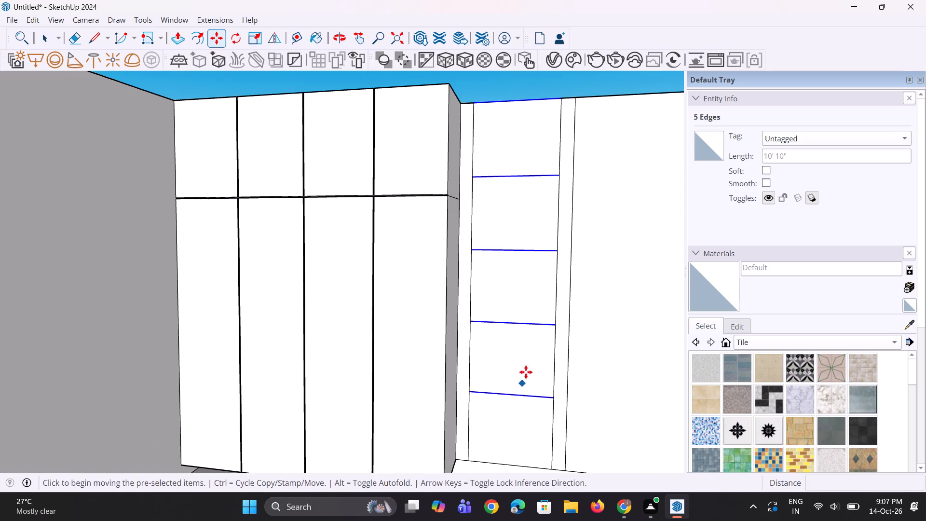
scroll(503, 400, "down", 2)
scroll(536, 178, "up", 3)
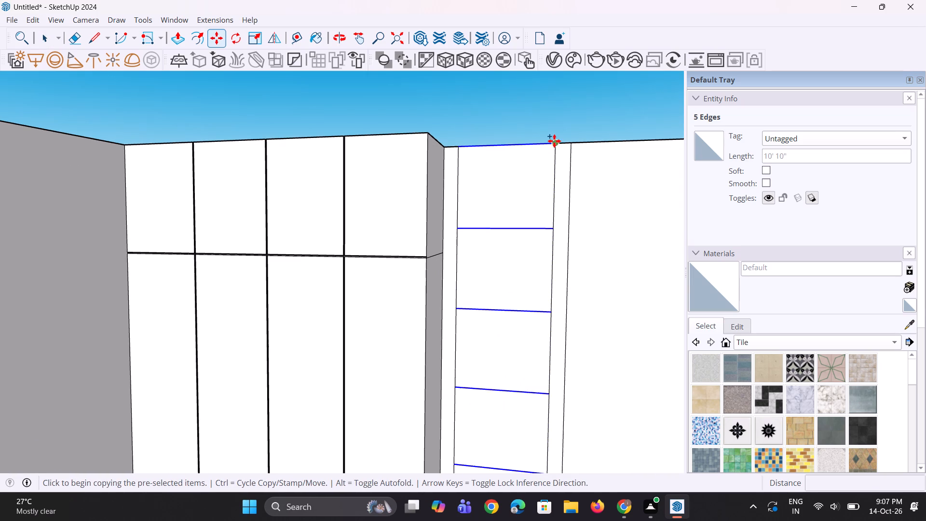
left_click(554, 141)
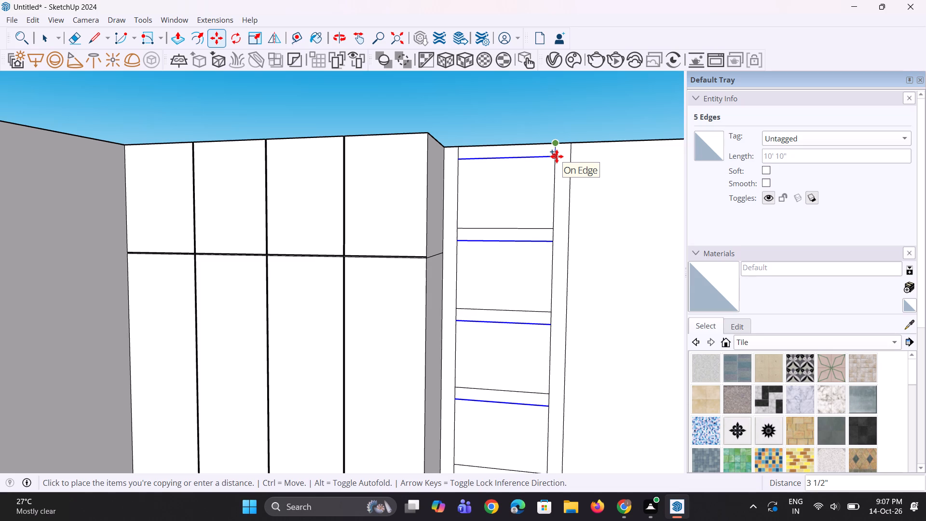
left_click(557, 156)
key("space")
key("space")
scroll(496, 300, "down", 5)
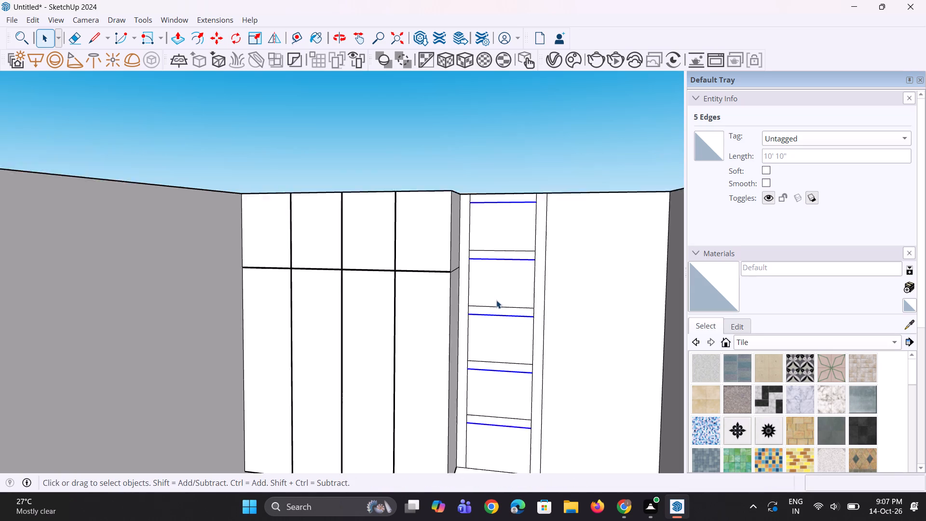
left_click(506, 177)
Erase the short vertical edge segments at both ends of the three uppermost shelf strips, joining them to the side strips.
middle_click_drag(511, 239, 480, 276)
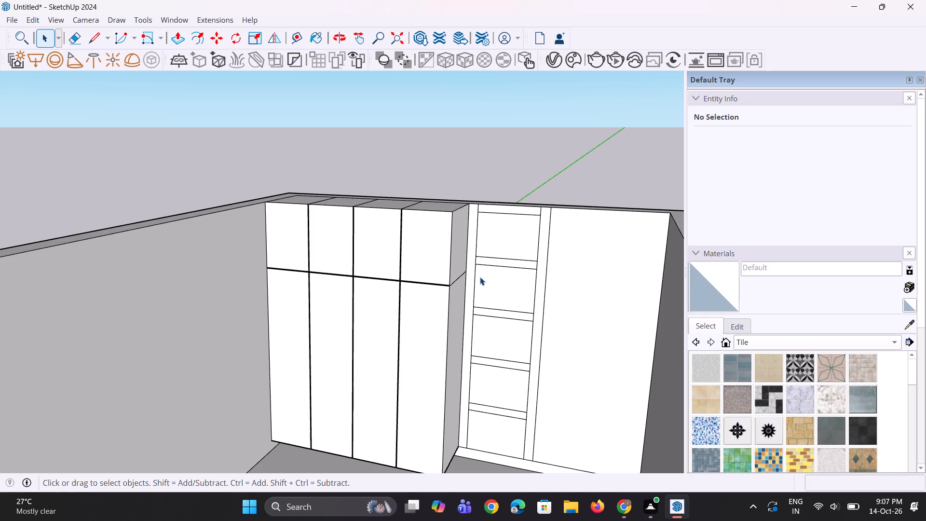
scroll(470, 223, "up", 5)
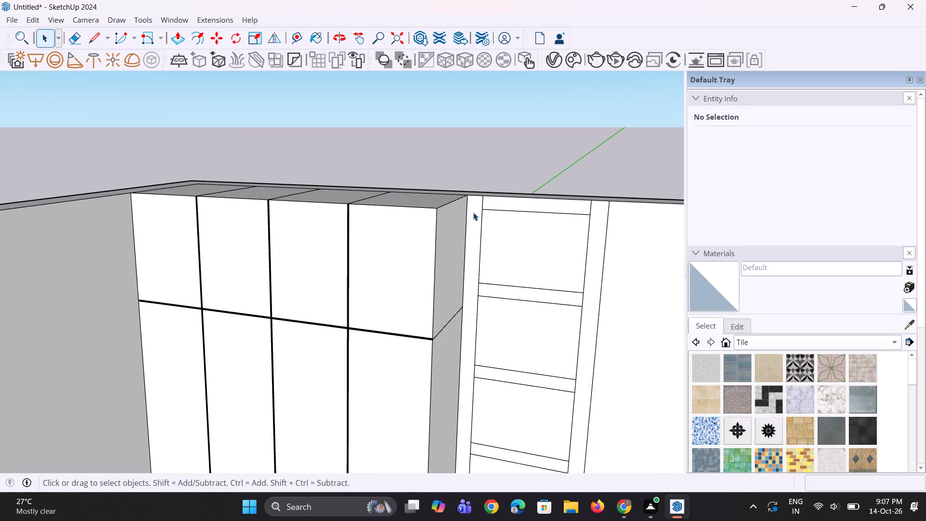
scroll(473, 212, "up", 2)
key("e")
left_click(484, 206)
scroll(647, 200, "up", 2)
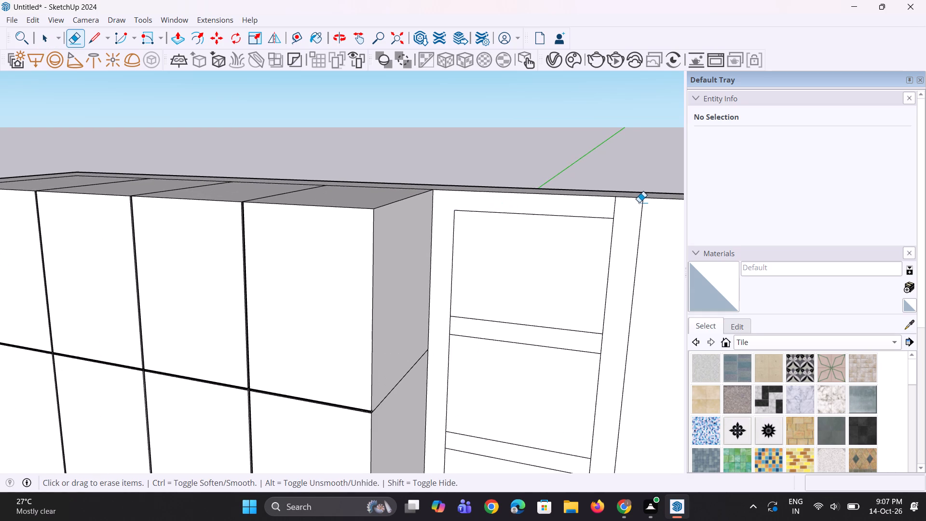
left_click(614, 205)
scroll(594, 295, "down", 3)
scroll(601, 335, "up", 2)
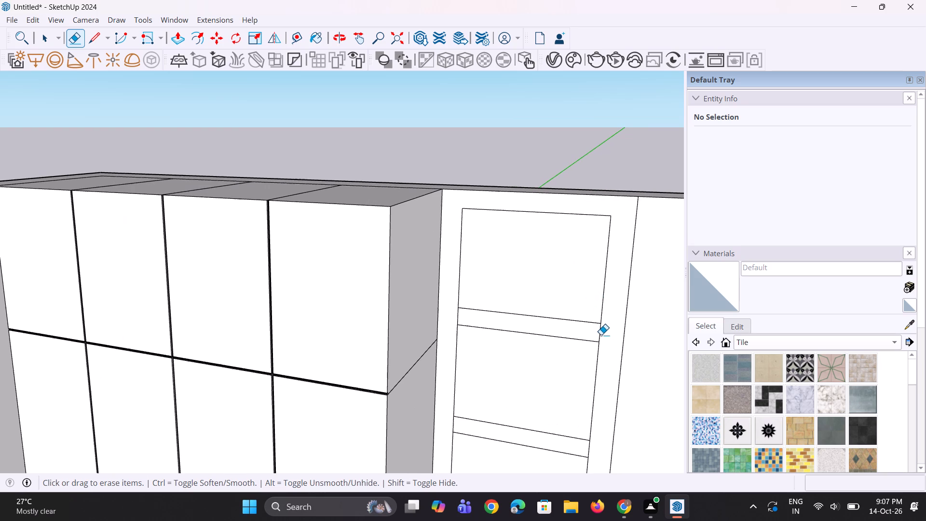
left_click_drag(601, 335, 595, 334)
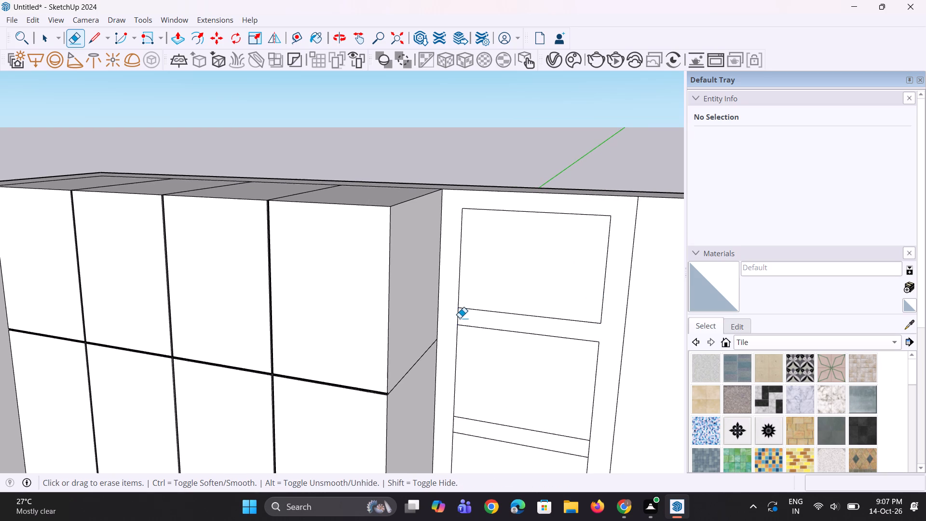
left_click(460, 318)
scroll(474, 295, "down", 8)
scroll(531, 359, "up", 6)
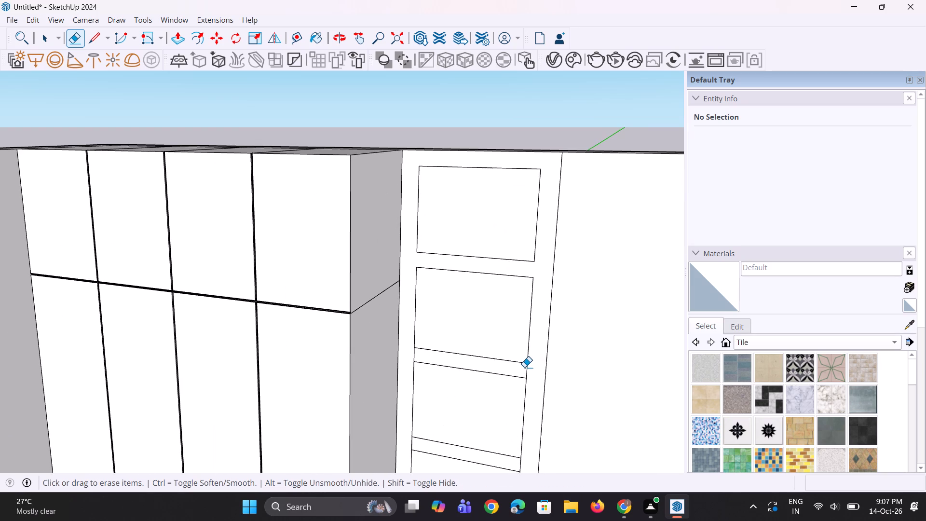
left_click_drag(524, 368, 536, 379)
scroll(396, 366, "up", 3)
left_click_drag(401, 353, 422, 353)
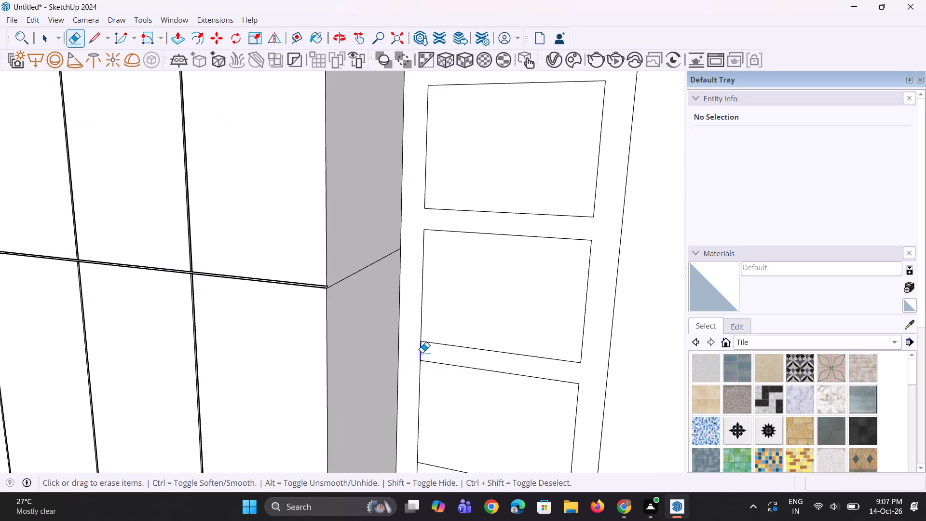
left_click_drag(422, 353, 423, 353)
Erase the short vertical edge segments at both ends of the two lowest shelf strips to complete the continuous shelf frame.
scroll(430, 348, "down", 5)
scroll(540, 299, "down", 7)
scroll(517, 413, "up", 4)
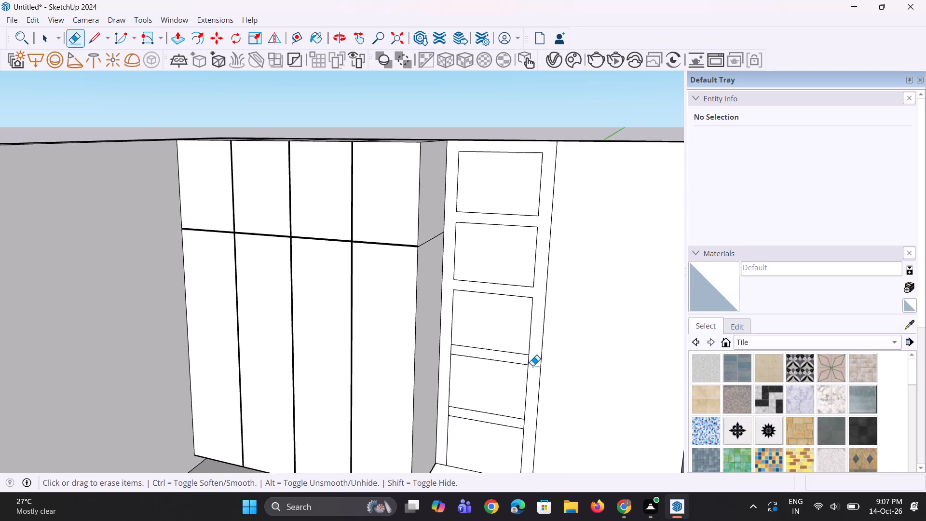
scroll(532, 366, "up", 8)
left_click_drag(530, 356, 520, 356)
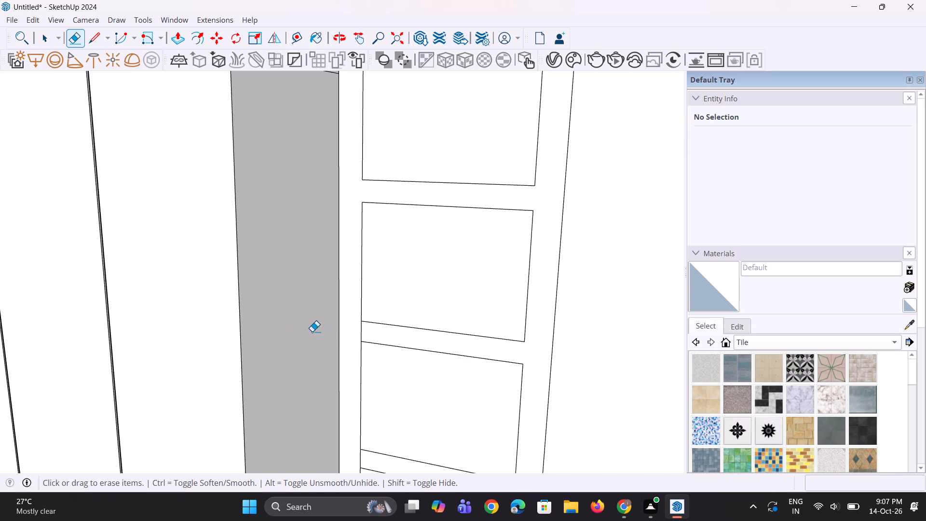
left_click_drag(358, 331, 368, 332)
scroll(396, 313, "down", 5)
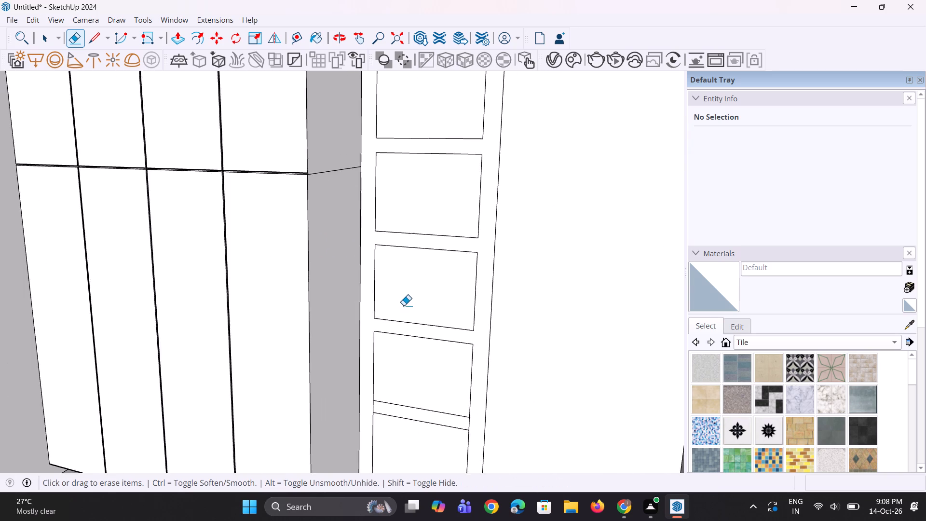
scroll(404, 305, "down", 7)
scroll(436, 393, "up", 10)
middle_click_drag(401, 381, 416, 382)
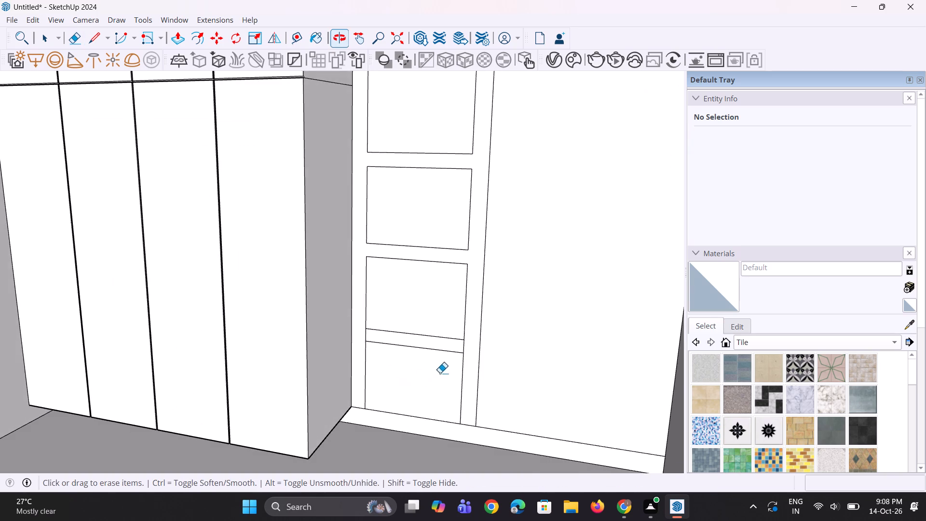
scroll(440, 372, "up", 7)
left_click_drag(495, 339, 478, 329)
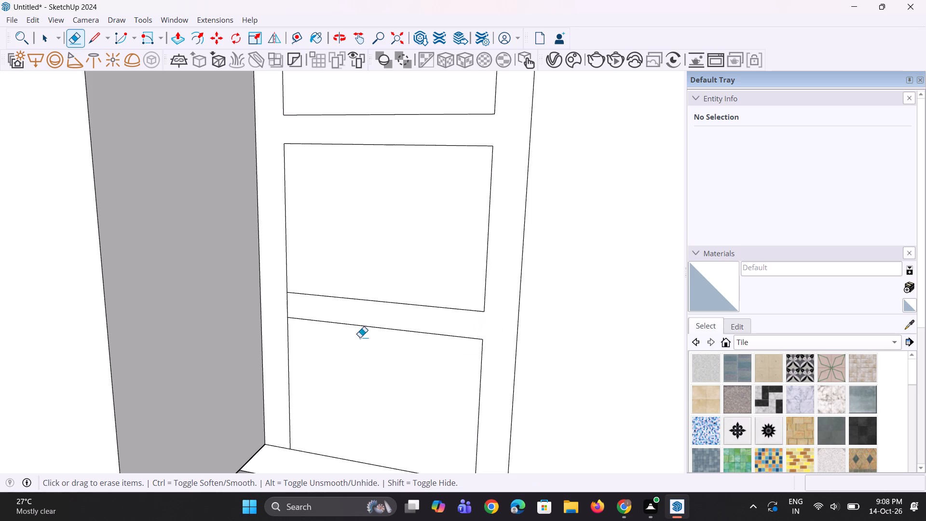
scroll(244, 316, "up", 2)
left_click_drag(277, 303, 308, 312)
scroll(310, 313, "down", 5)
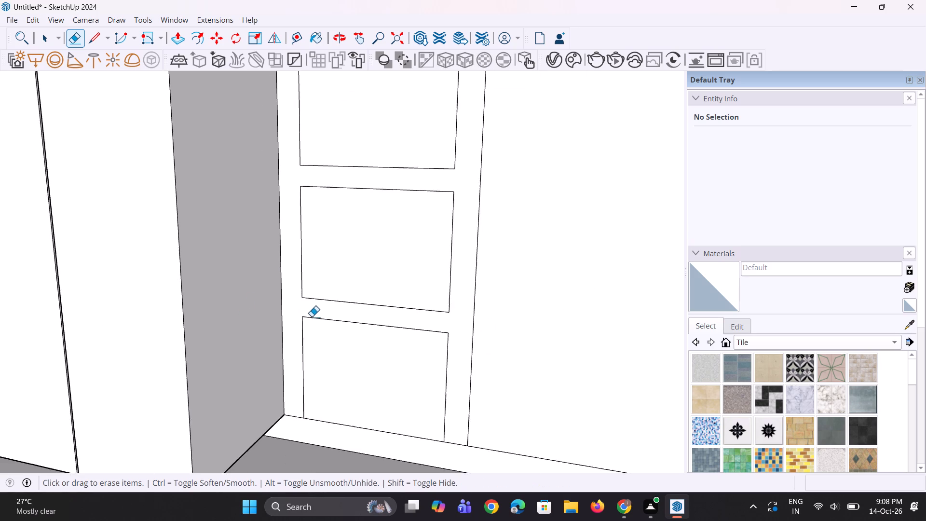
scroll(319, 319, "down", 4)
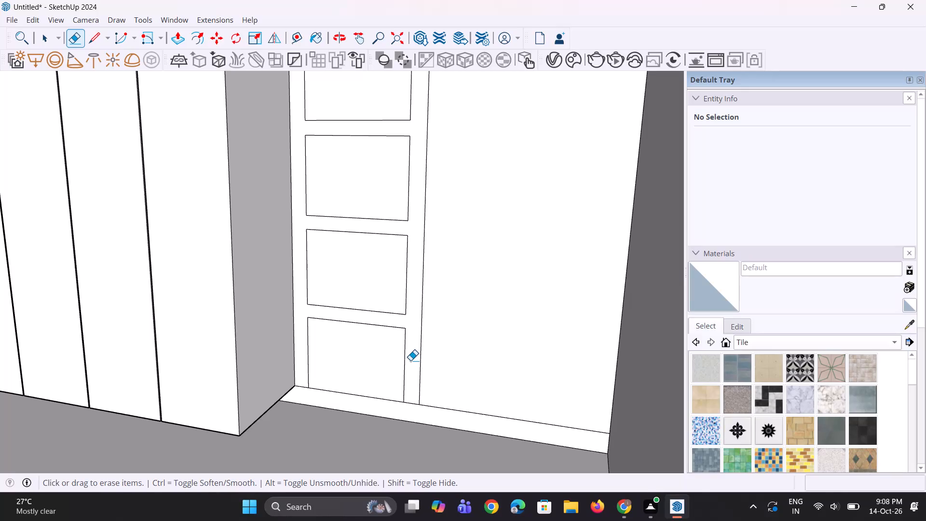
Push/Pull the low base strip below the shelf unit forward to the front of the 7' wardrobe section.
key("p")
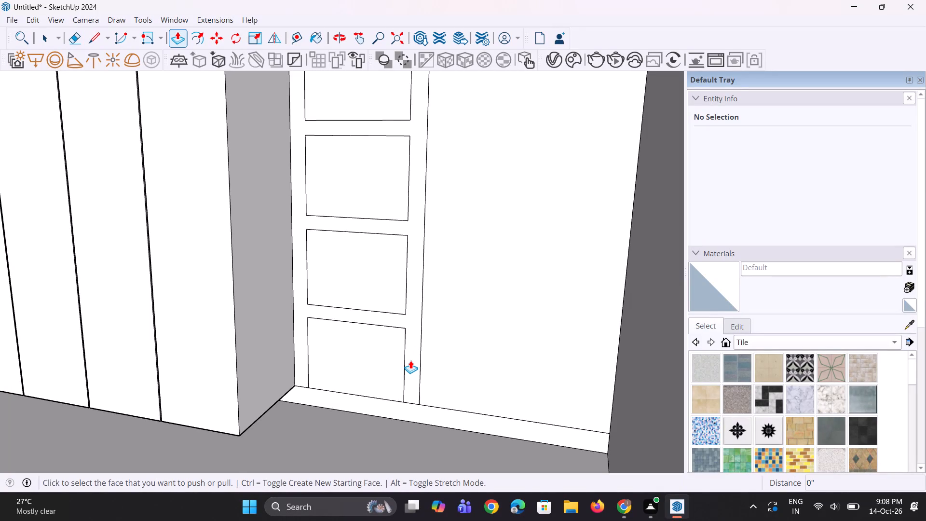
left_click(411, 380)
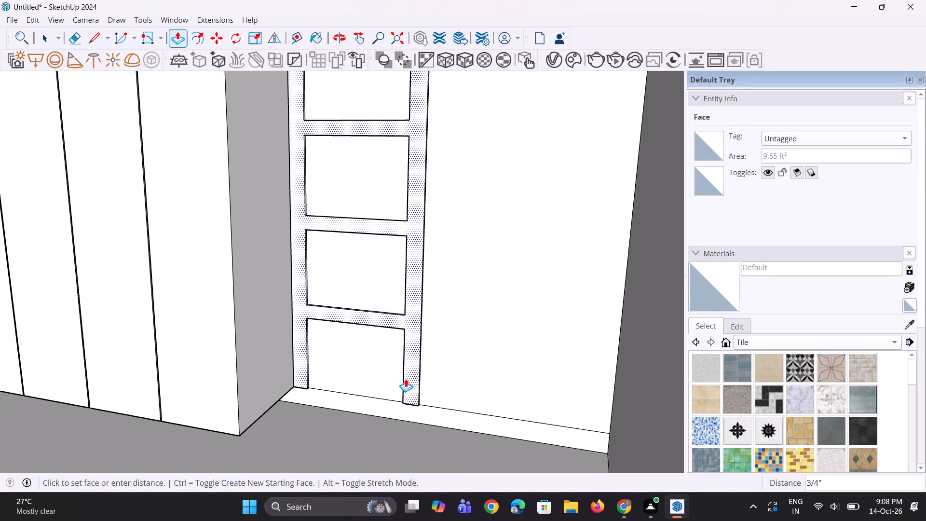
key("Escape")
middle_click_drag(382, 438, 381, 389)
left_click(378, 402)
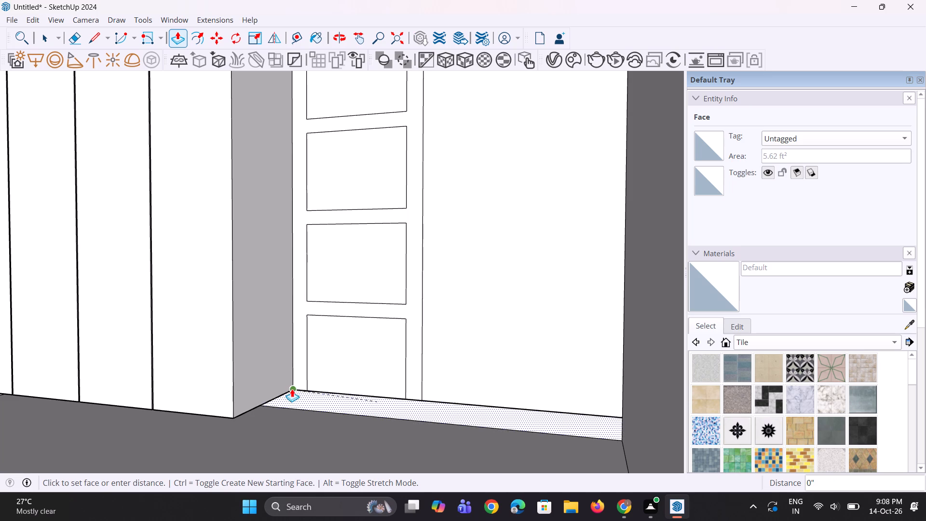
left_click(227, 397)
left_click(256, 431)
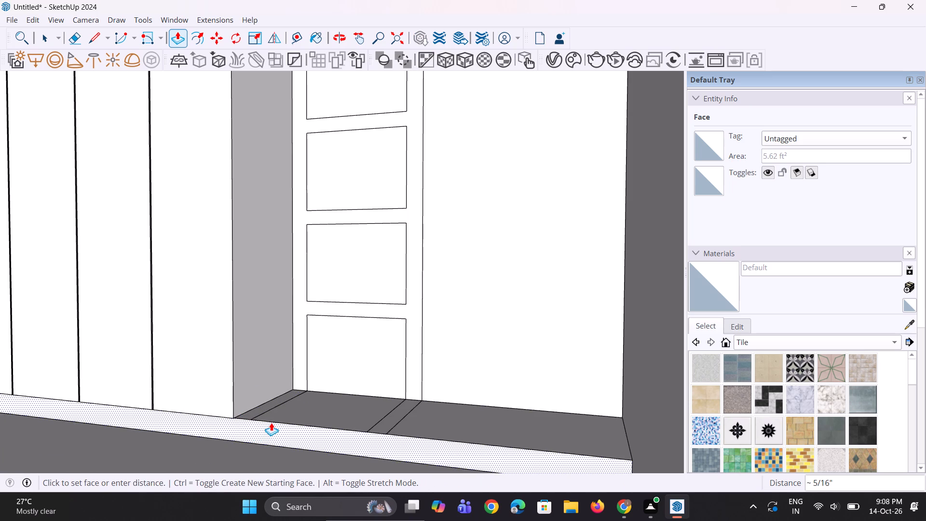
key("Escape")
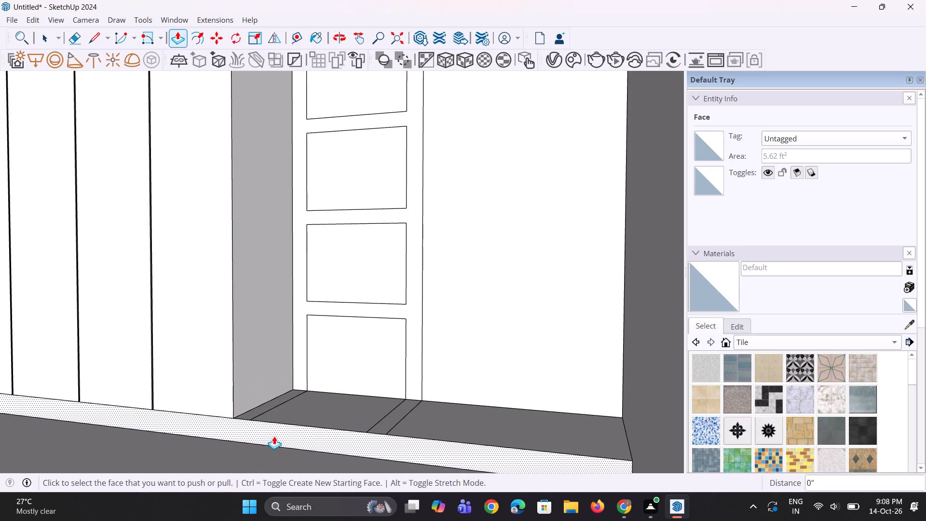
left_click(274, 436)
left_click(289, 432)
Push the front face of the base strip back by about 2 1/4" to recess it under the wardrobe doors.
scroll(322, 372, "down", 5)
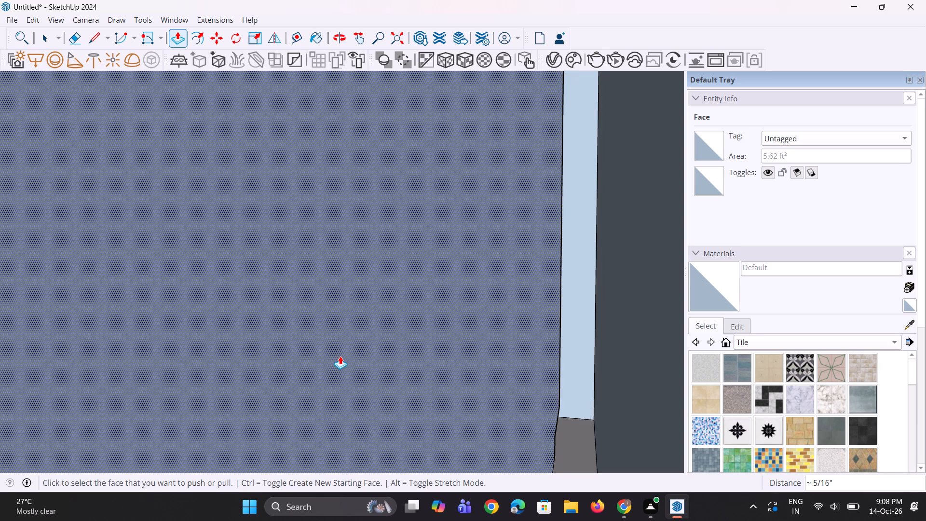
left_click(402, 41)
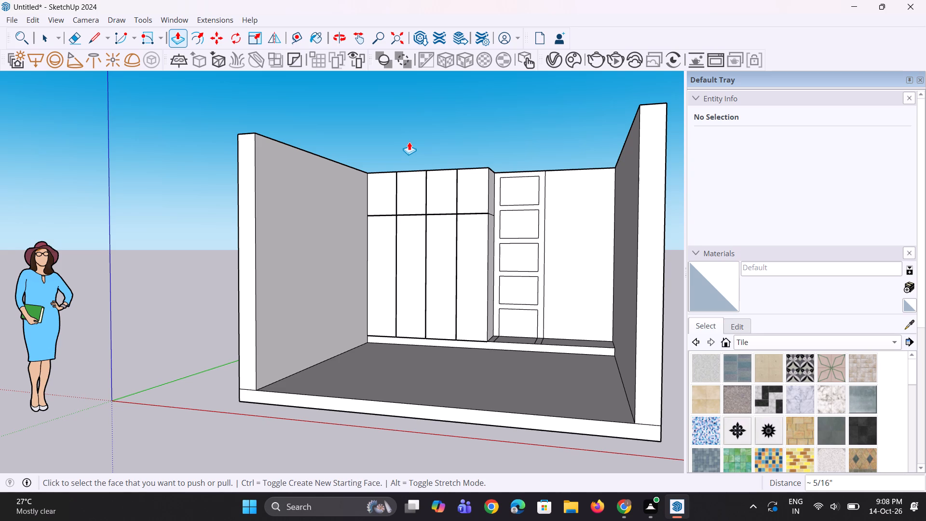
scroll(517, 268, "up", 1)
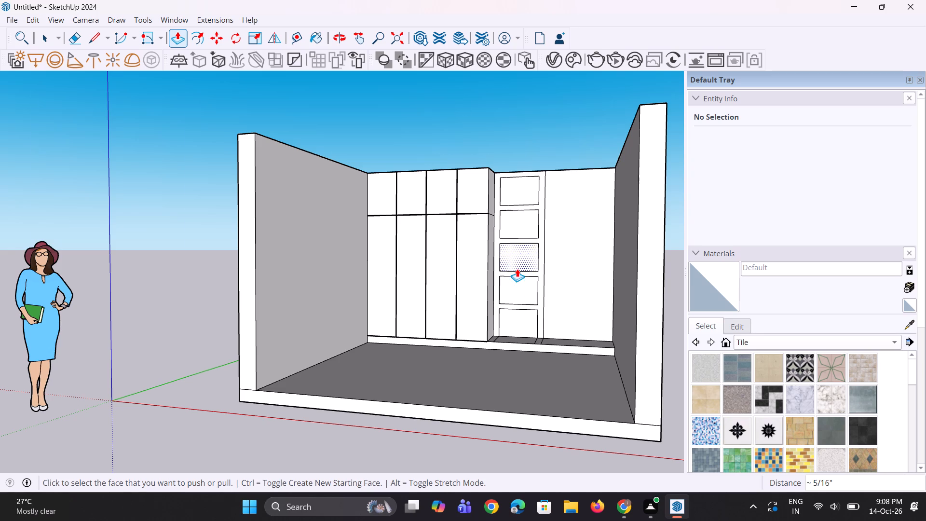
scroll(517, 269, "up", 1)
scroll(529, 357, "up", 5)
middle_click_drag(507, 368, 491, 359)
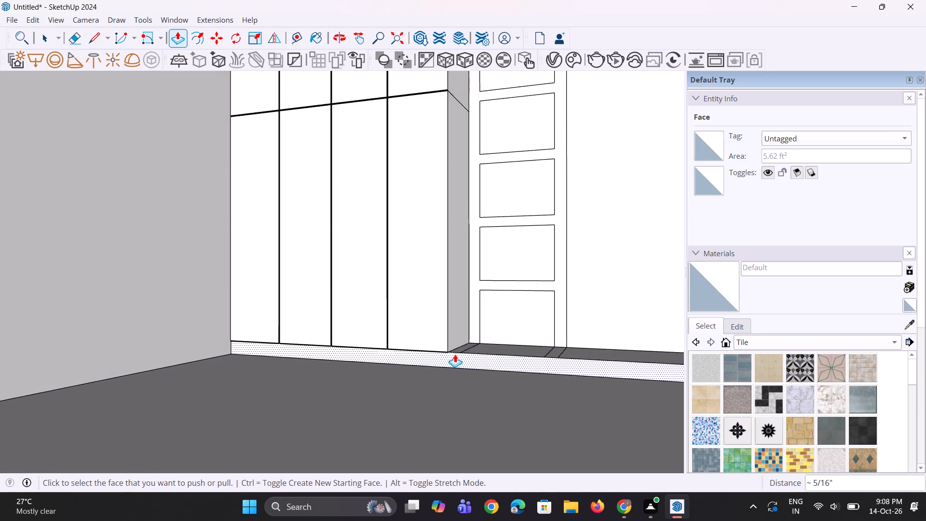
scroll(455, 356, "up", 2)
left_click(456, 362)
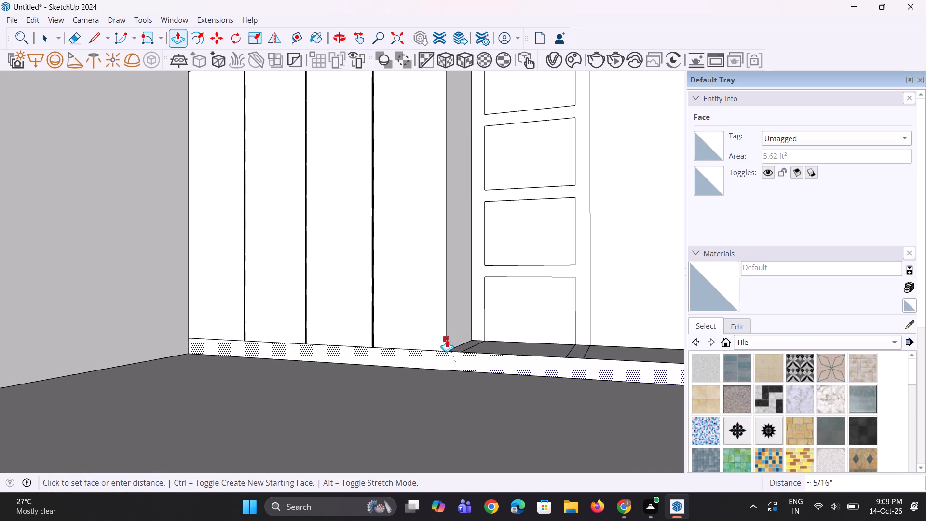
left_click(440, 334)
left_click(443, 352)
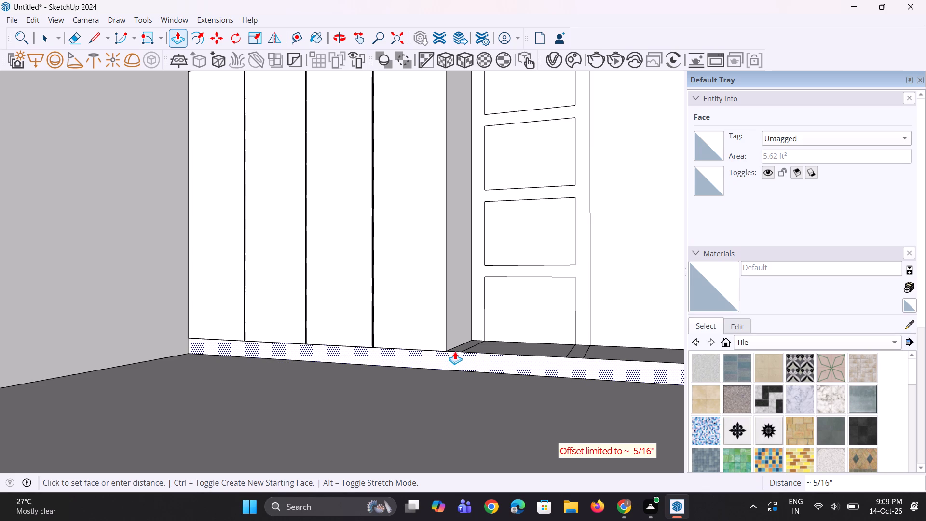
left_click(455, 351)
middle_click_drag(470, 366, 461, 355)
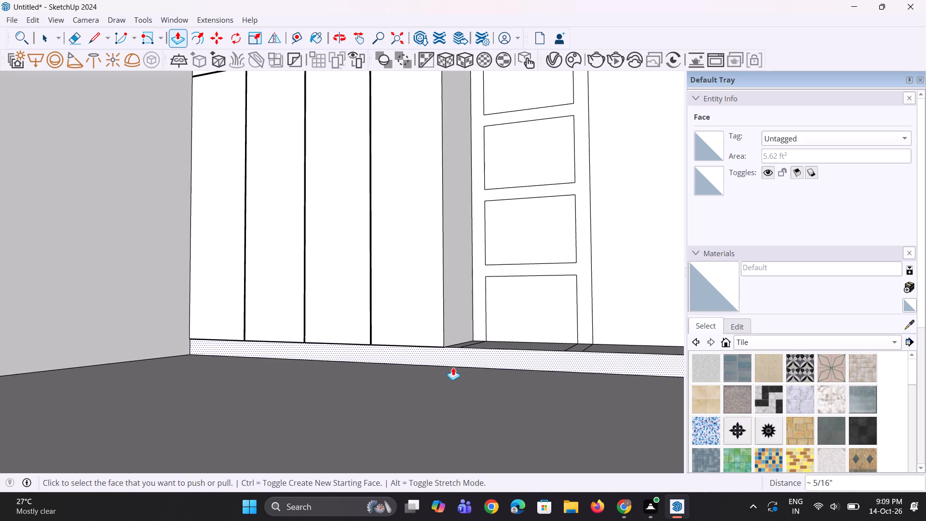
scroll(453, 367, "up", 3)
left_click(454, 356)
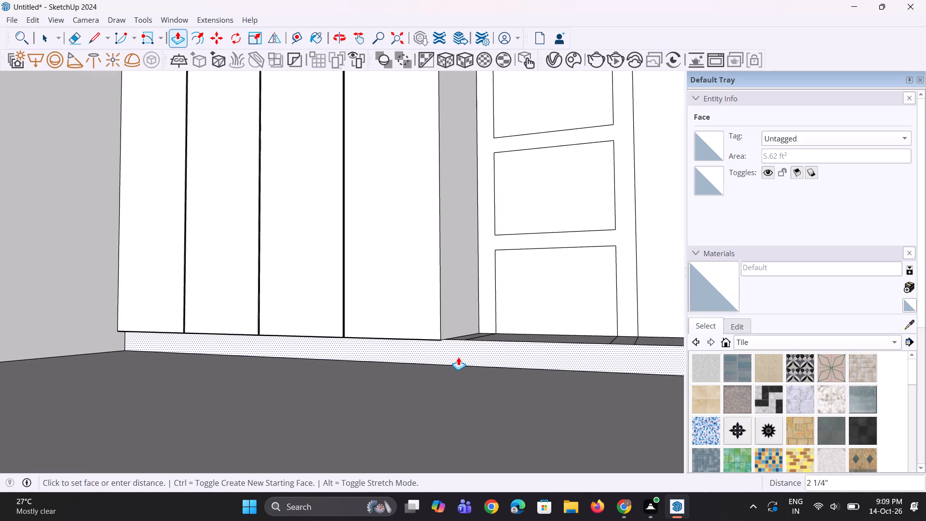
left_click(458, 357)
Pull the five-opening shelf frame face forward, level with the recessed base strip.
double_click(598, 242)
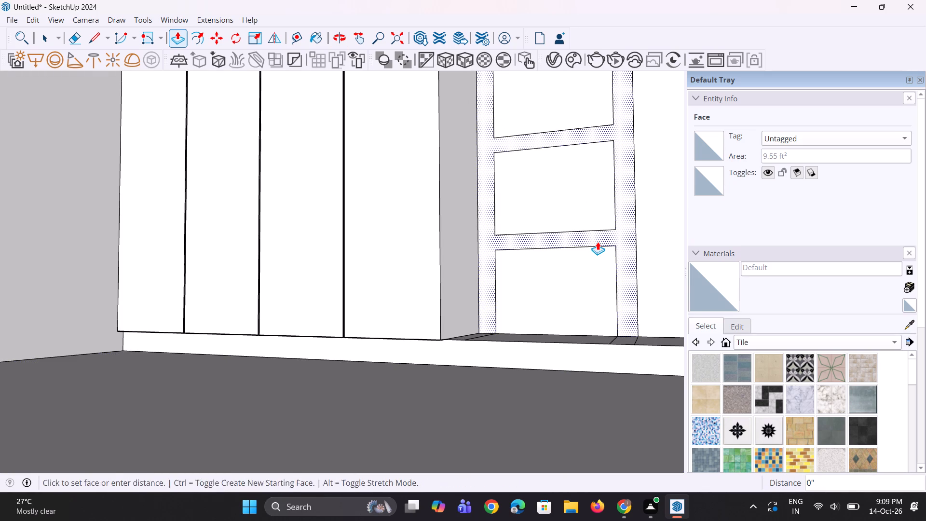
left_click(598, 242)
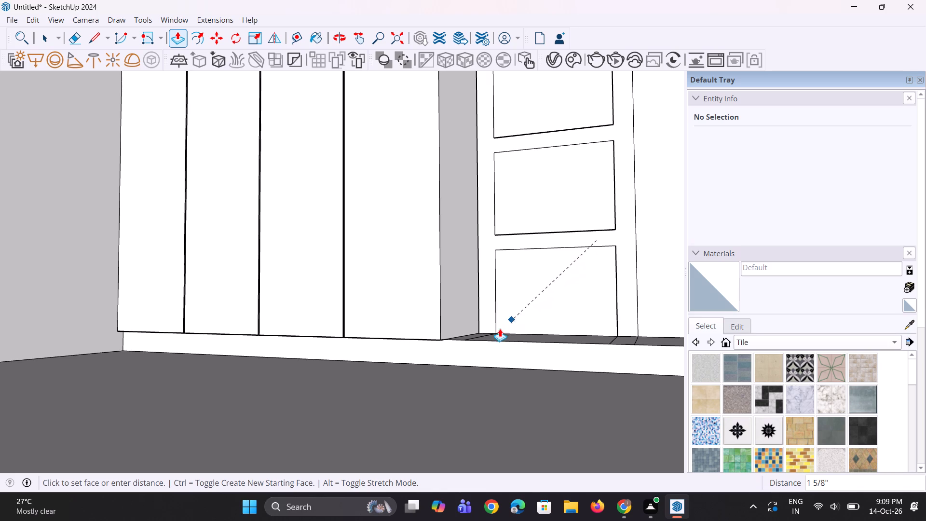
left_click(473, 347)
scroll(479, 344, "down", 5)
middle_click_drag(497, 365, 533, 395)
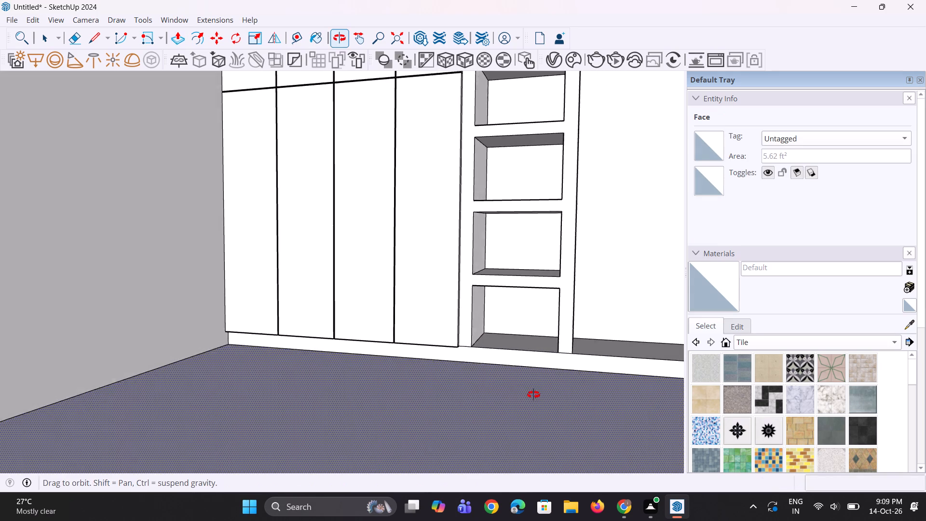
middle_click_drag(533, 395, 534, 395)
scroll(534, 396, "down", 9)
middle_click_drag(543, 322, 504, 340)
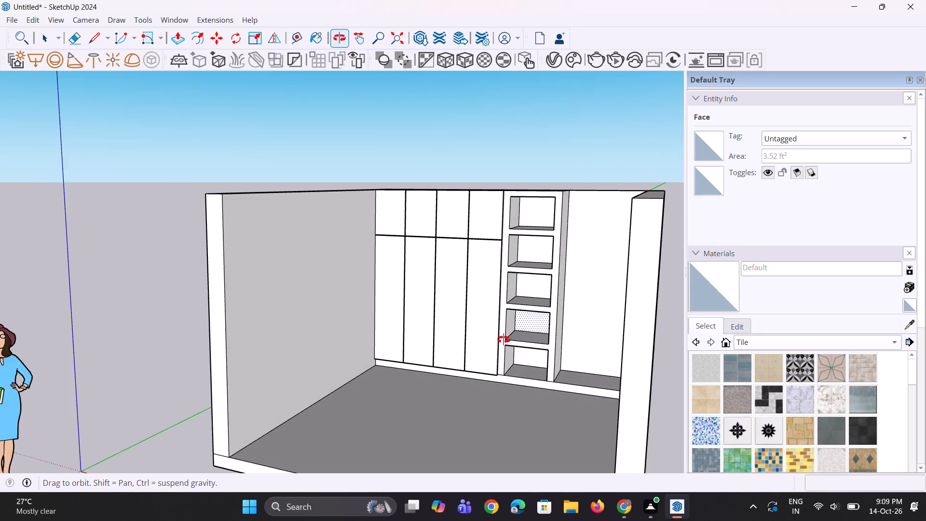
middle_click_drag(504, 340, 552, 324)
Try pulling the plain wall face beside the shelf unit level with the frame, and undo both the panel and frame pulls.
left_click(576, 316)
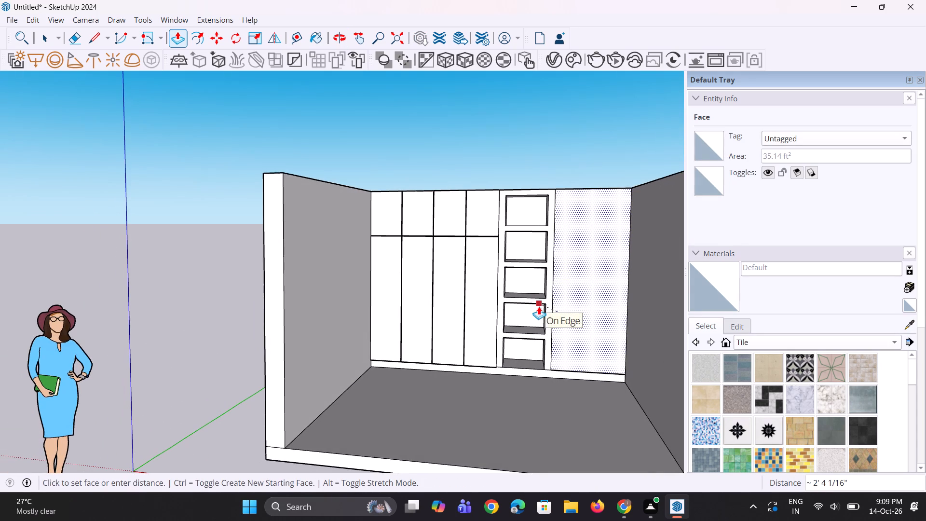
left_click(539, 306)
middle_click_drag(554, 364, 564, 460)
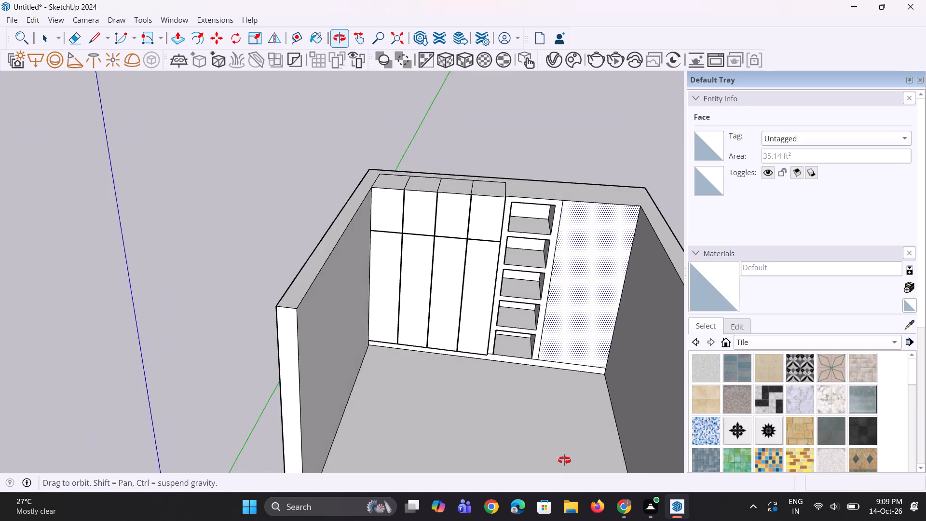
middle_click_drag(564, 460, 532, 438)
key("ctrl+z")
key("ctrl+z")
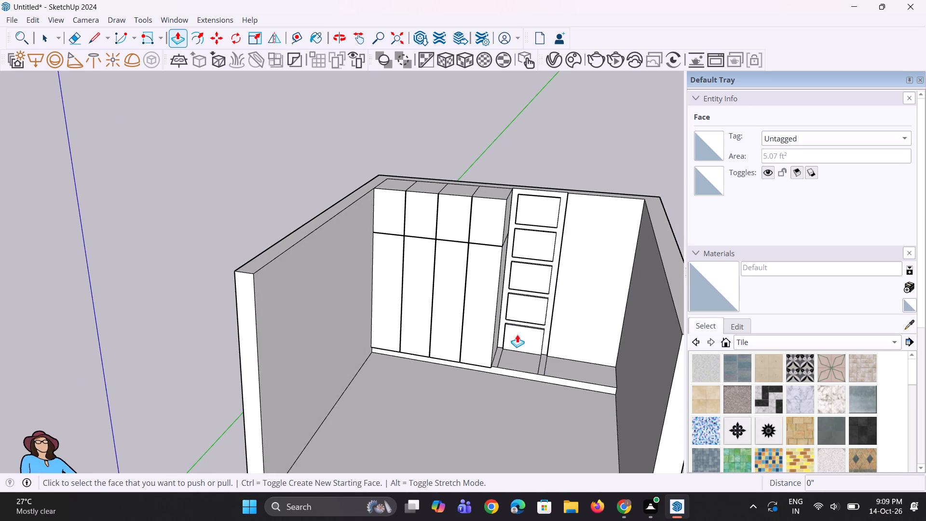
Pull the shelf frame face forward, level with the door fronts of the 7' wardrobe section.
left_click(546, 320)
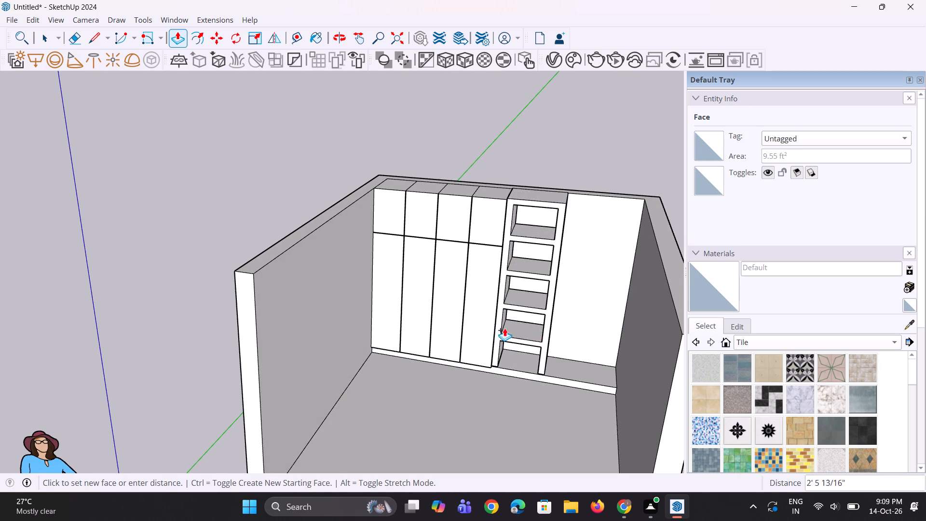
left_click(490, 323)
middle_click_drag(588, 415, 574, 351)
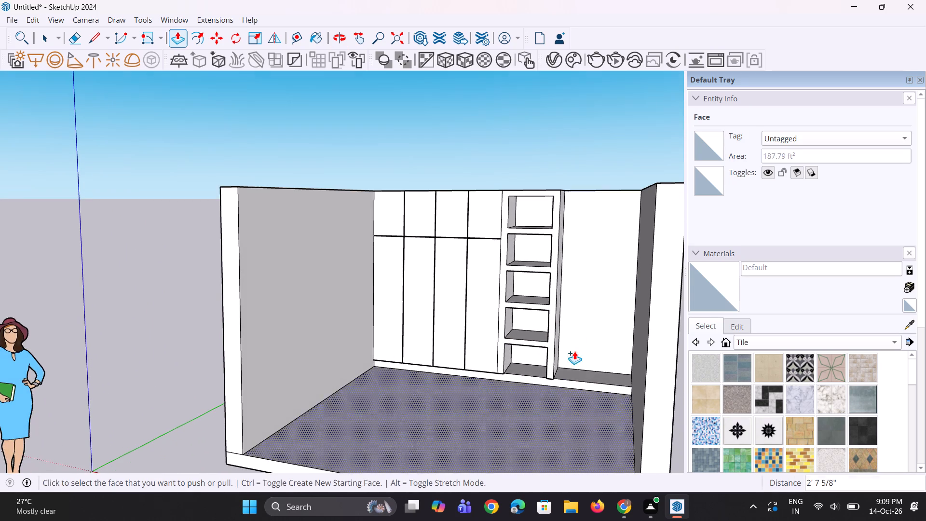
Pull the base strip's front face out by about 1 15/16", flush with the wardrobe front.
left_click(540, 380)
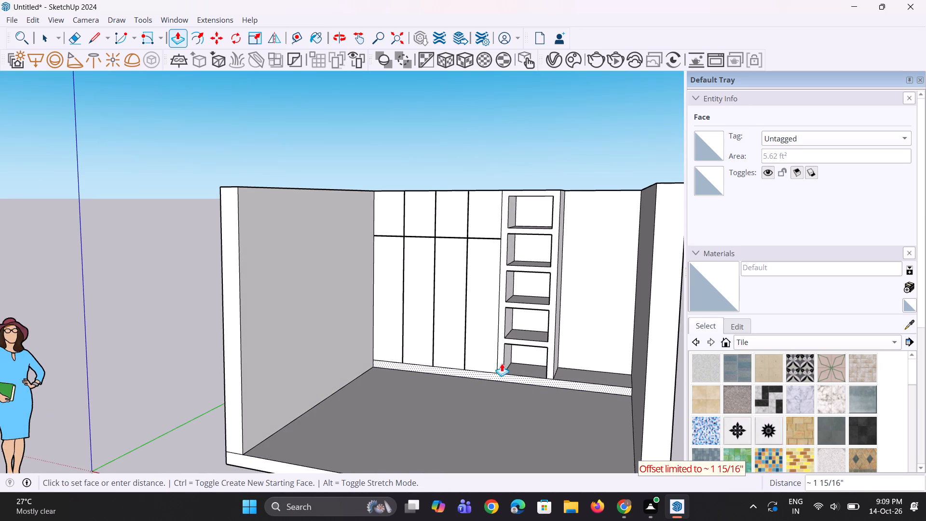
left_click(494, 358)
Pull the plain wall face beside the shelf unit forward 2' 6", level with the shelf frame.
left_click(586, 344)
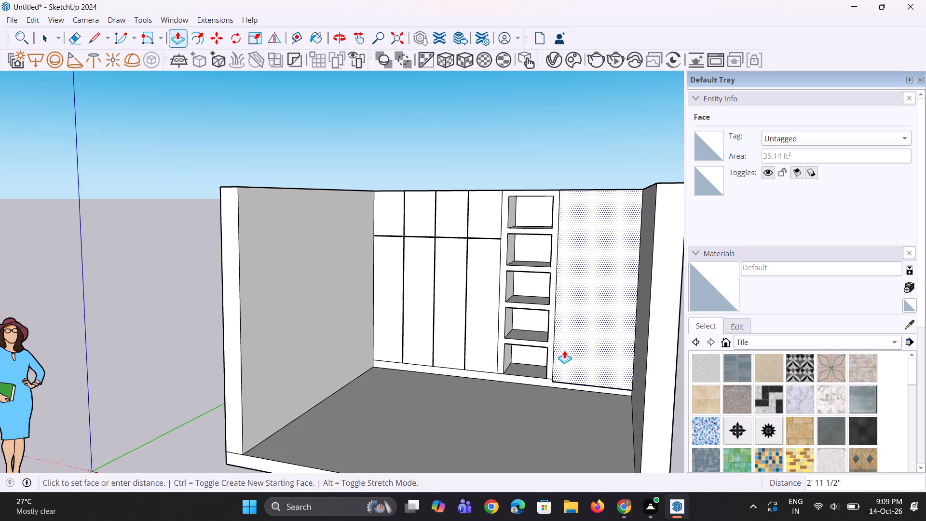
left_click(545, 339)
scroll(550, 338, "down", 4)
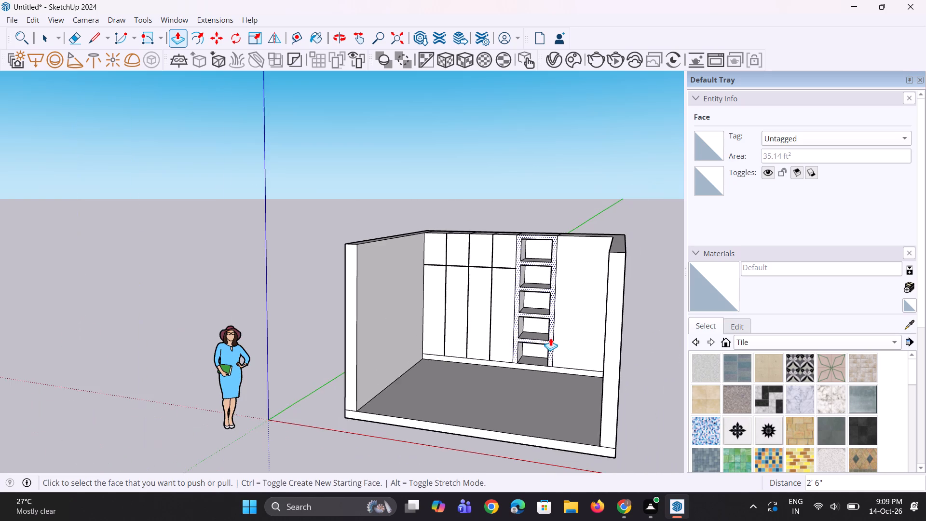
middle_click_drag(562, 342, 580, 349)
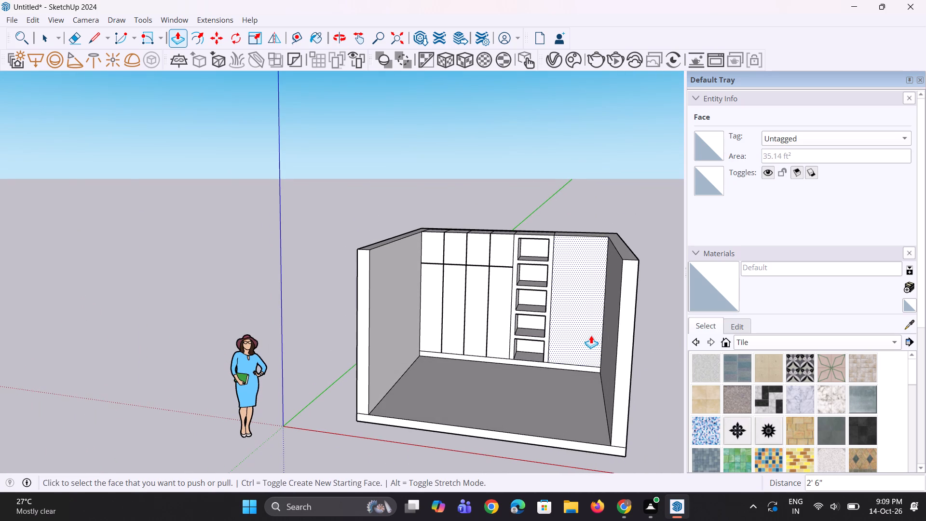
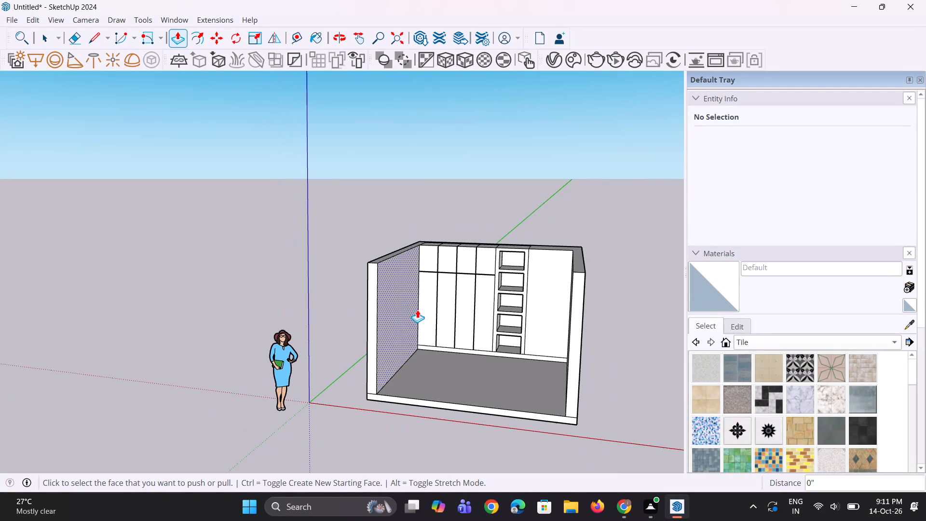
Split the base strip with a 5" vertical line continuing the shelf unit's edge beside the plain panel down to the floor.
middle_click_drag(509, 306, 518, 314)
scroll(571, 338, "up", 2)
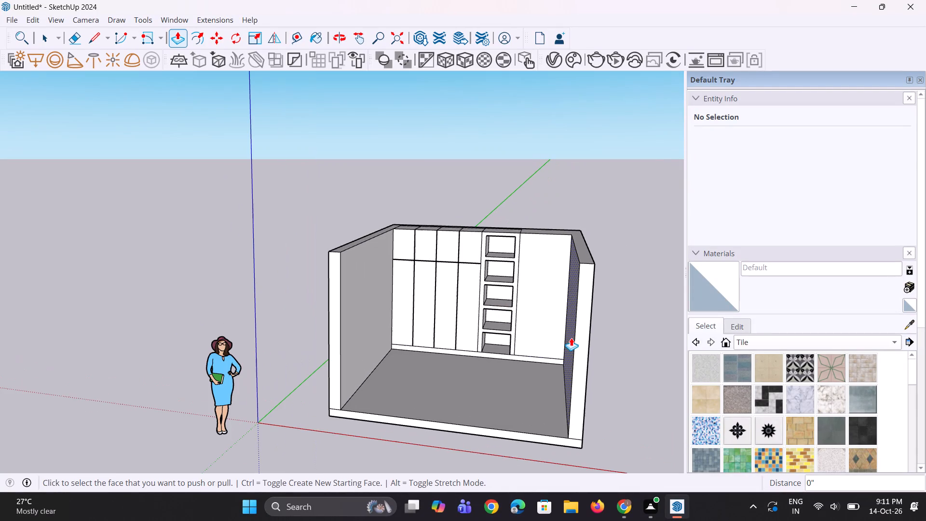
scroll(572, 337, "up", 3)
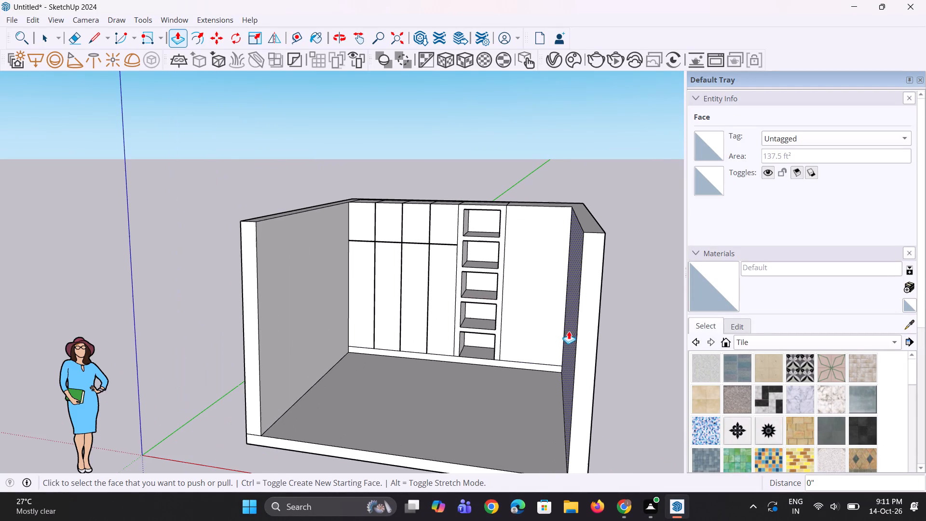
middle_click_drag(547, 332, 556, 323)
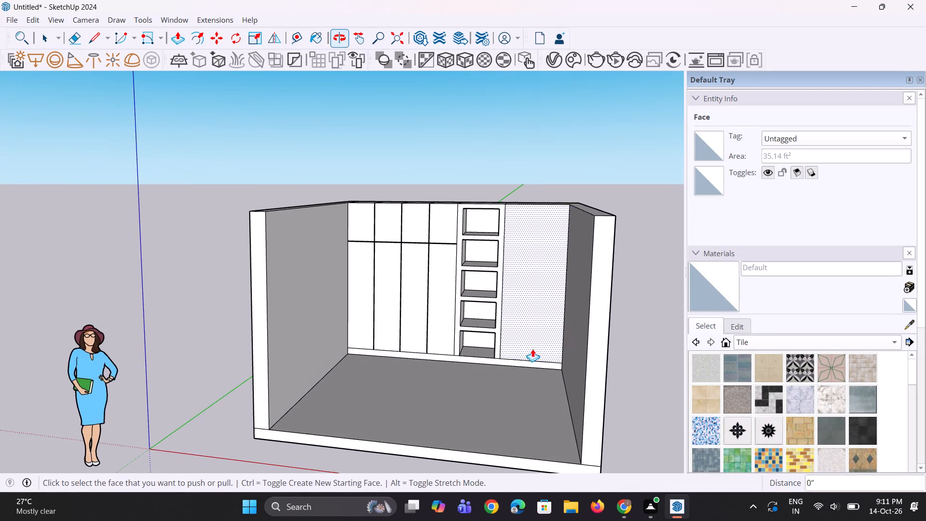
scroll(525, 365, "up", 5)
middle_click_drag(492, 360, 494, 316)
scroll(495, 346, "up", 3)
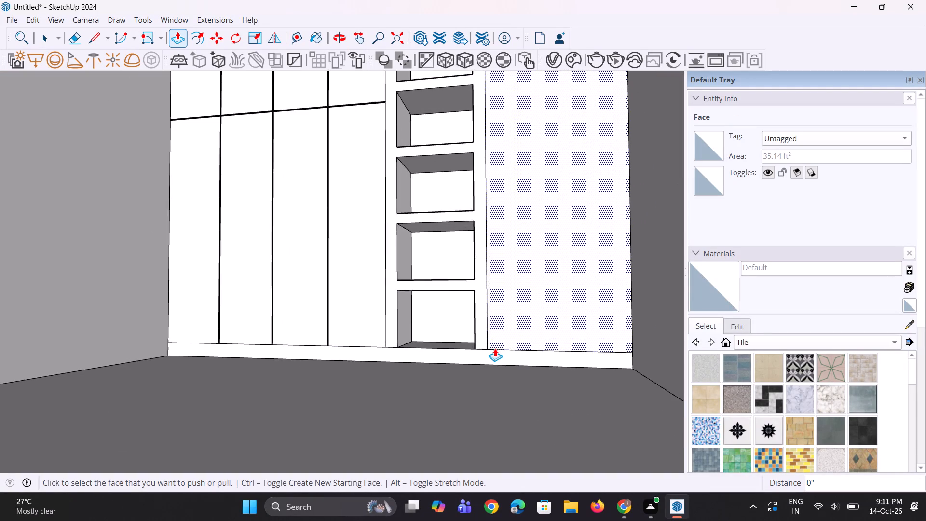
scroll(495, 348, "up", 2)
key("l")
scroll(489, 354, "up", 3)
left_click(485, 347)
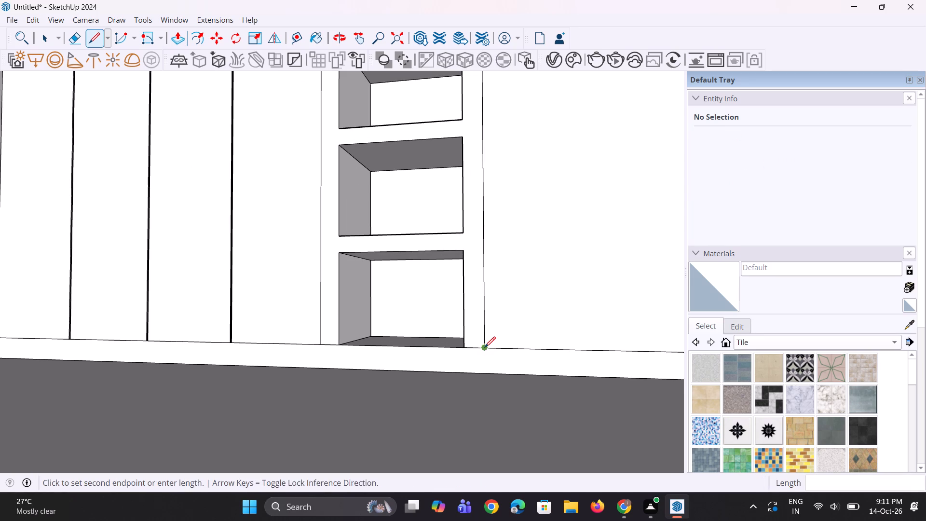
left_click(483, 372)
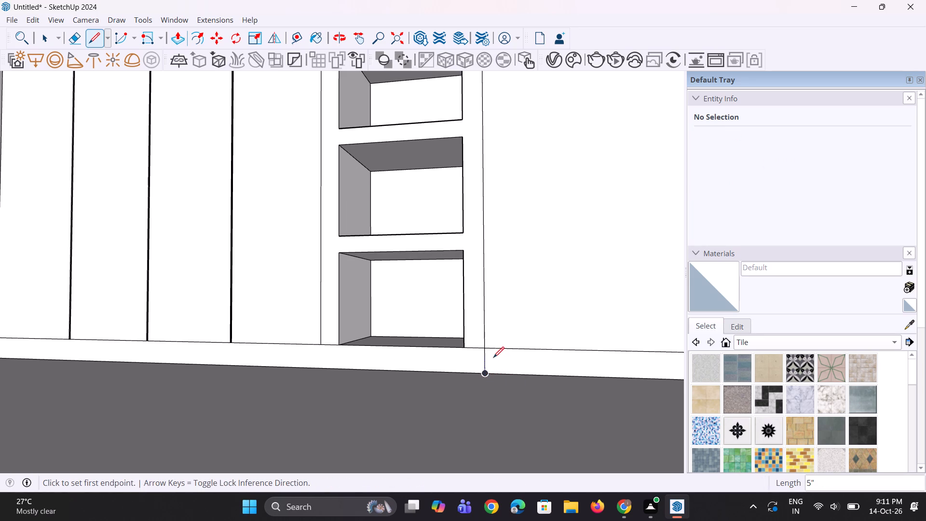
Erase the base strip's upper edge below the plain panel so the panel runs down to the floor.
key("e")
left_click(515, 349)
scroll(448, 347, "down", 11)
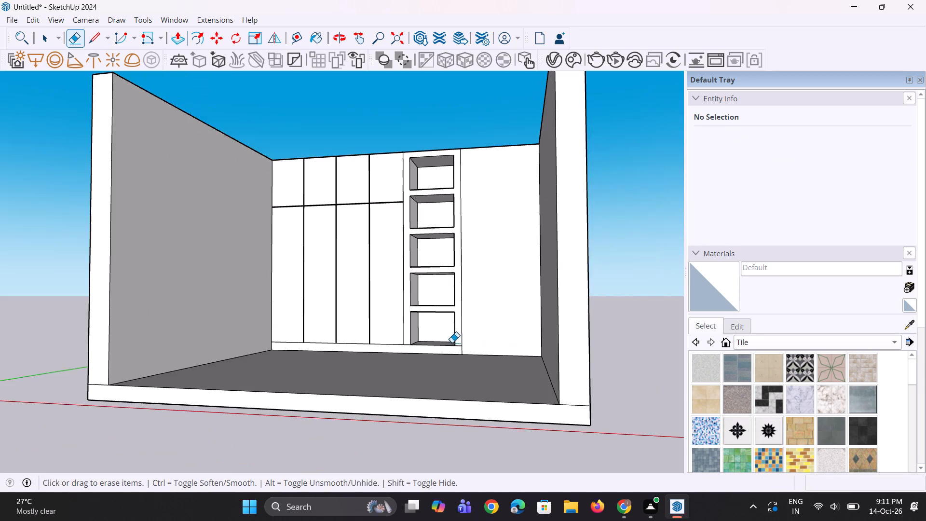
middle_click_drag(495, 341, 490, 384)
scroll(488, 349, "up", 5)
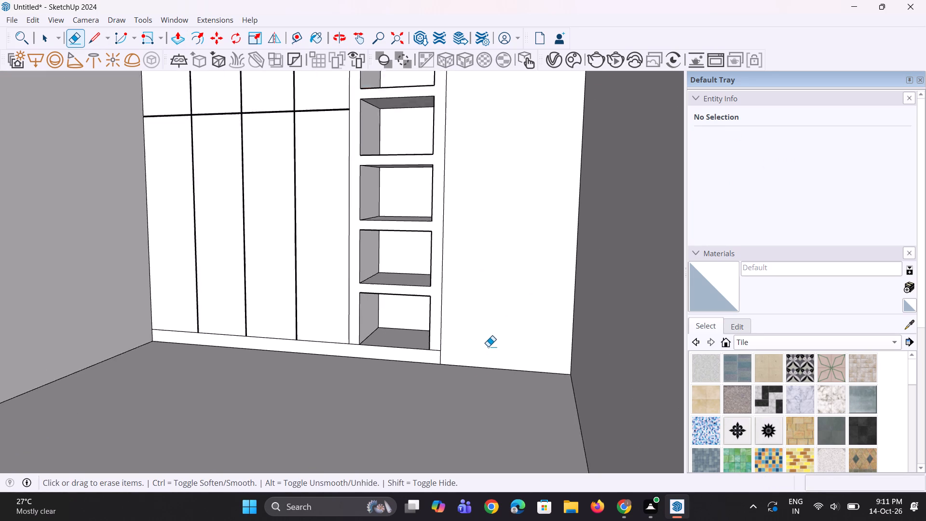
scroll(488, 346, "up", 3)
left_click(468, 341)
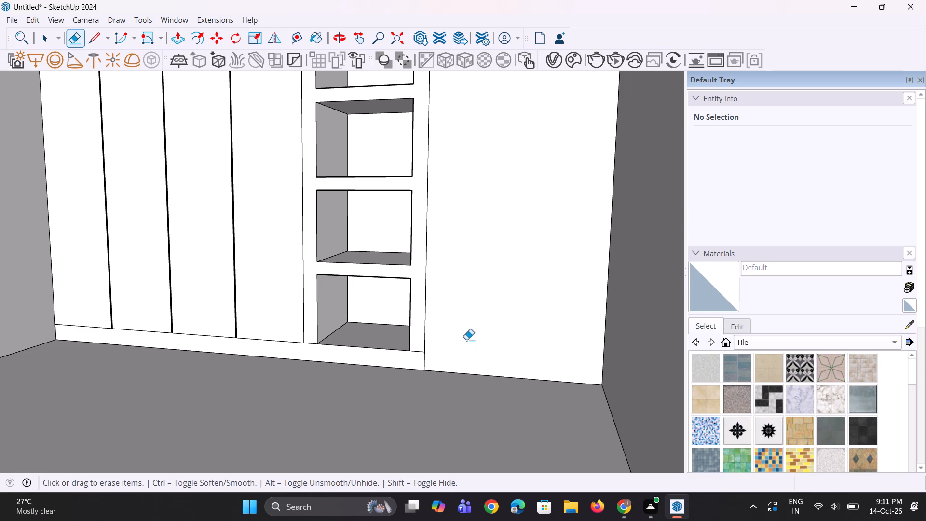
Draw a 3' 8" horizontal line across the plain panel from the shelf unit's edge to the side wall, at lower-middle height.
key("l")
scroll(449, 360, "down", 5)
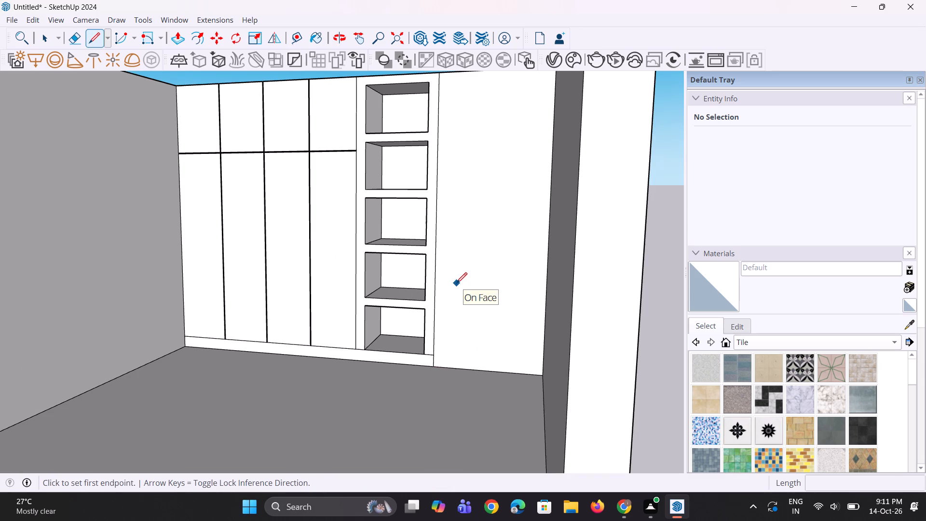
left_click(436, 261)
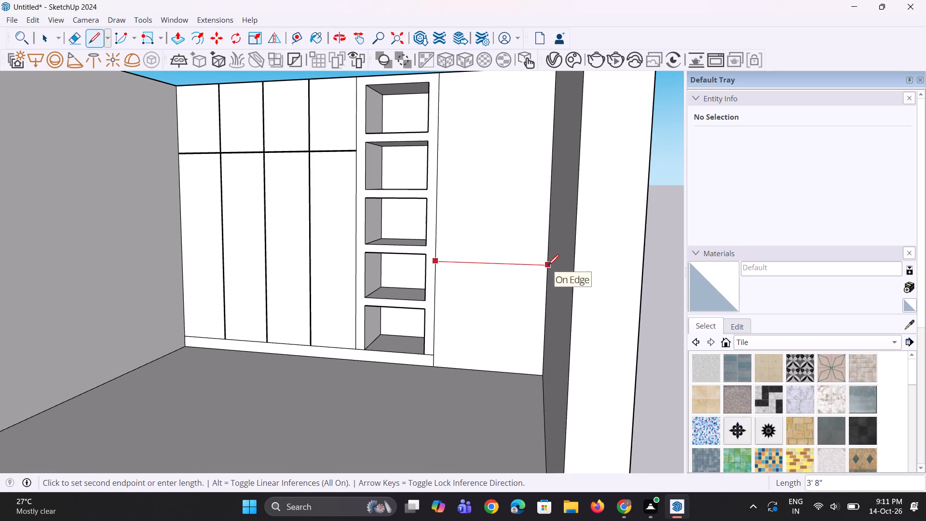
left_click(548, 265)
Copy the panel's horizontal line downward by about 7 9/16" to form a horizontal band.
middle_click_drag(518, 303, 533, 326)
key("space")
scroll(495, 329, "up", 2)
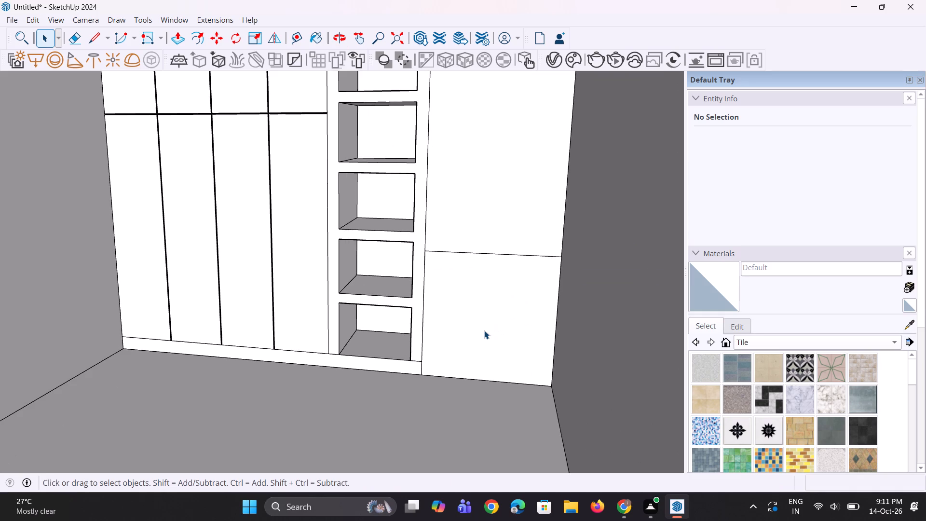
left_click(488, 253)
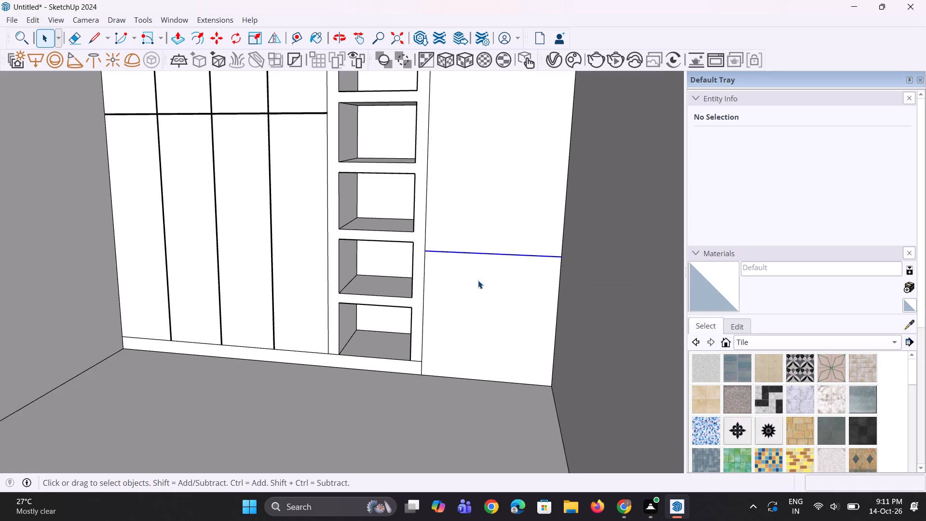
middle_click_drag(477, 280, 479, 254)
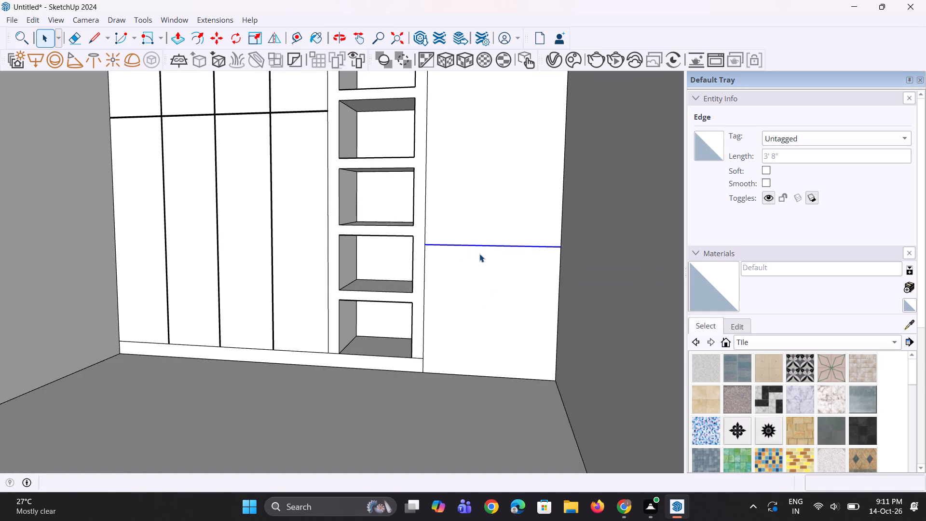
scroll(479, 254, "down", 4)
middle_click_drag(479, 254, 481, 259)
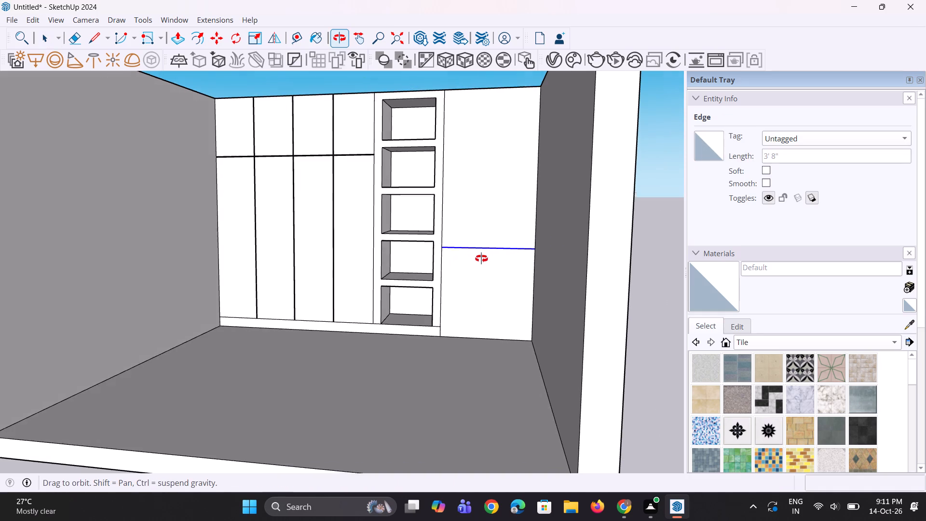
middle_click_drag(481, 259, 481, 264)
scroll(436, 241, "up", 2)
key("m")
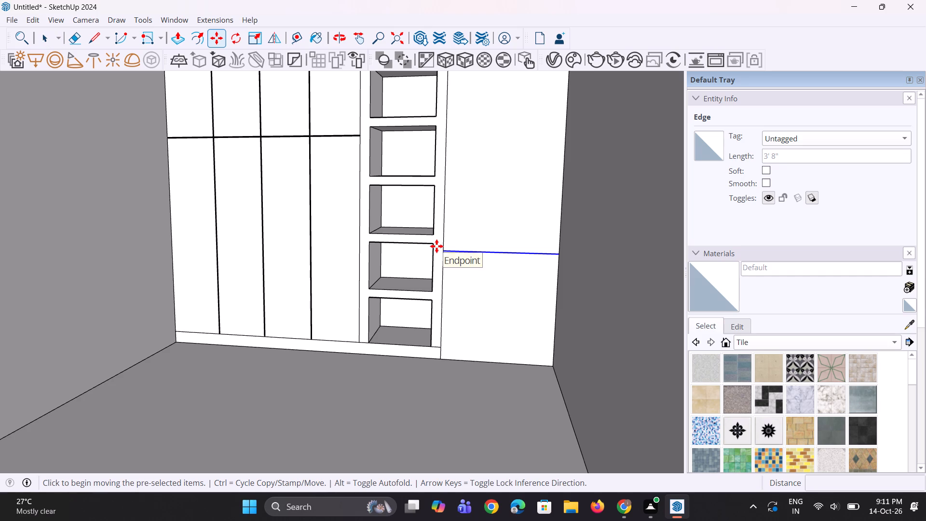
left_click(442, 258)
left_click(444, 270)
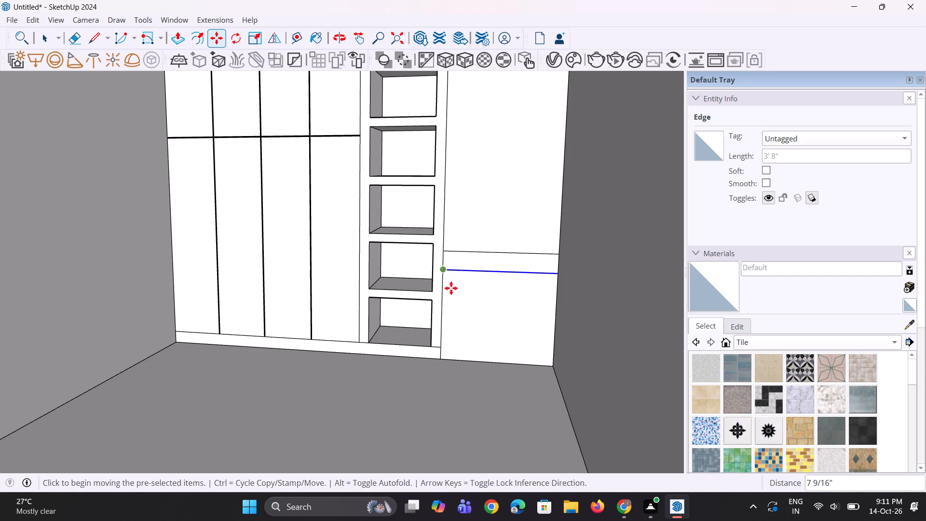
middle_click(453, 290)
key("space")
key("space")
Copy the lower panel's side-wall edge a short distance inward to outline a narrow leg below the band.
left_click(553, 300)
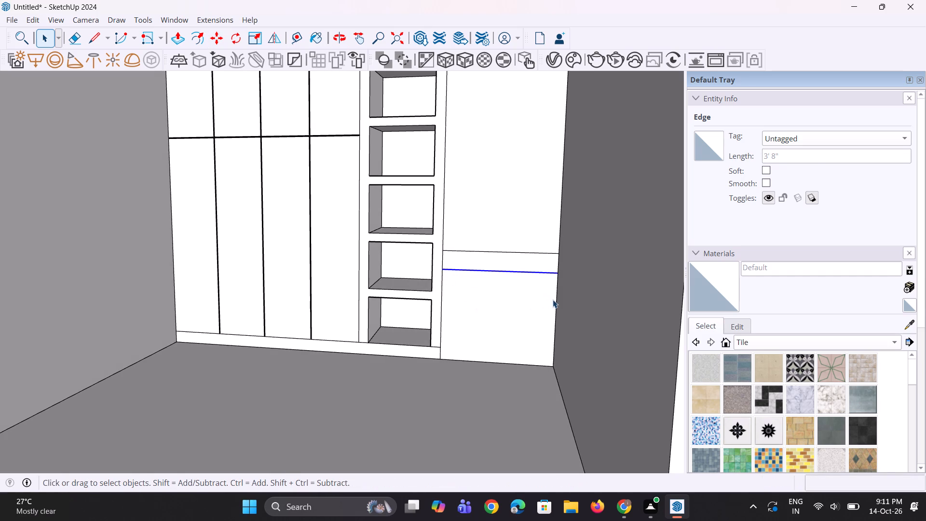
left_click(554, 302)
scroll(555, 305, "up", 1)
left_click(557, 306)
scroll(556, 306, "up", 1)
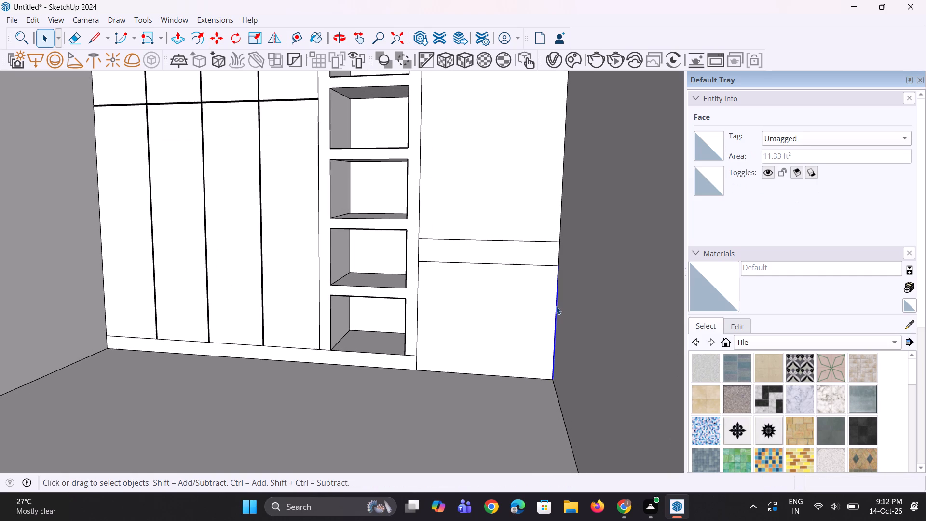
key("m")
left_click(554, 377)
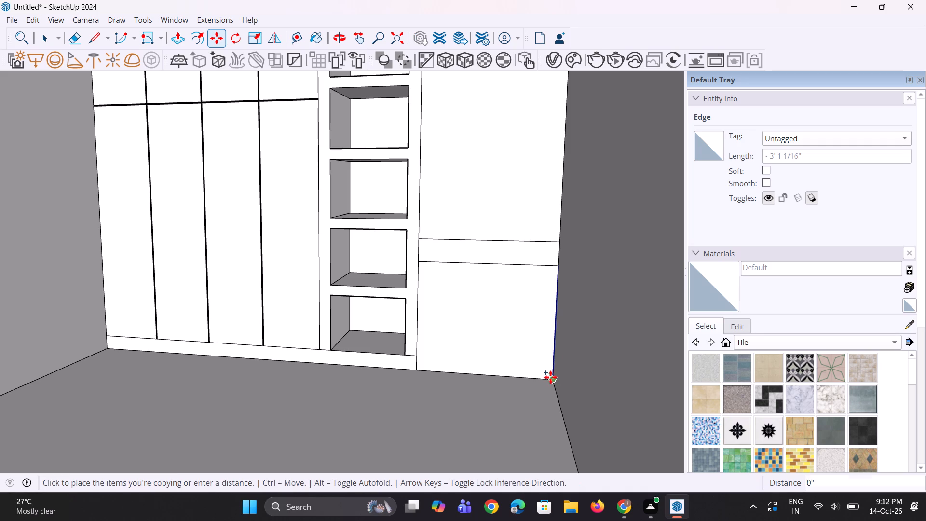
left_click(542, 376)
key("space")
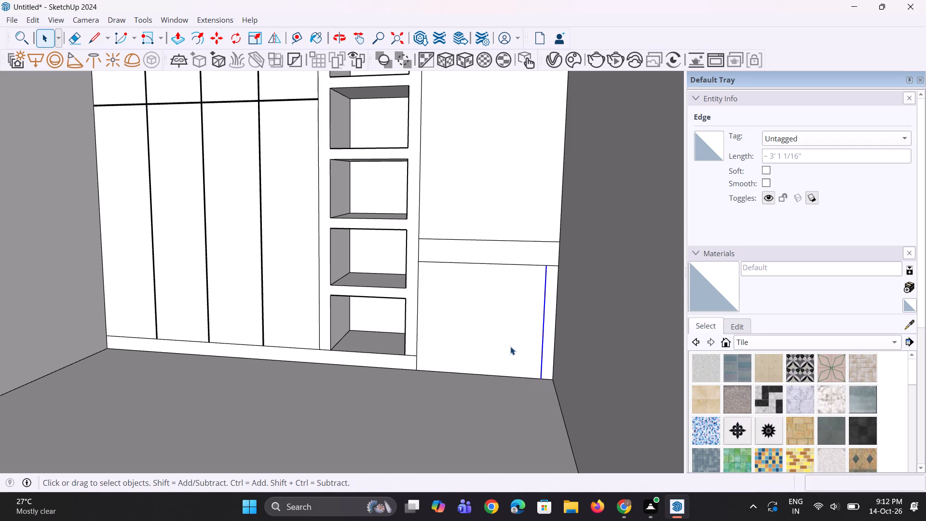
Erase the short line segment between the band and the narrow leg, joining them into one face.
scroll(510, 341, "up", 1)
key("e")
left_click(556, 257)
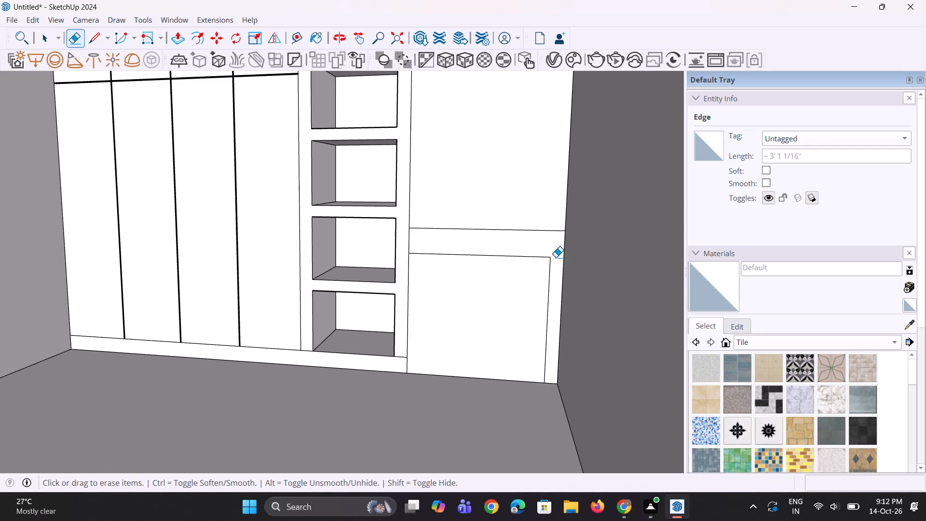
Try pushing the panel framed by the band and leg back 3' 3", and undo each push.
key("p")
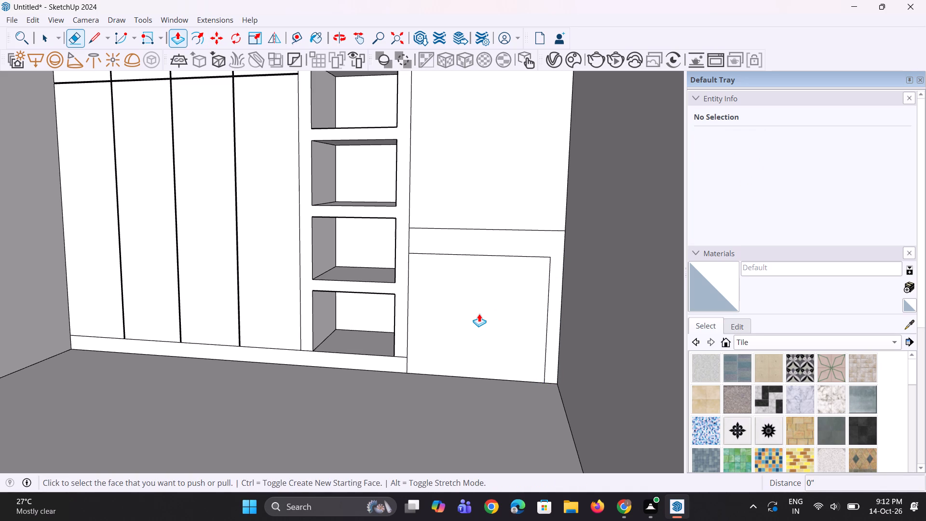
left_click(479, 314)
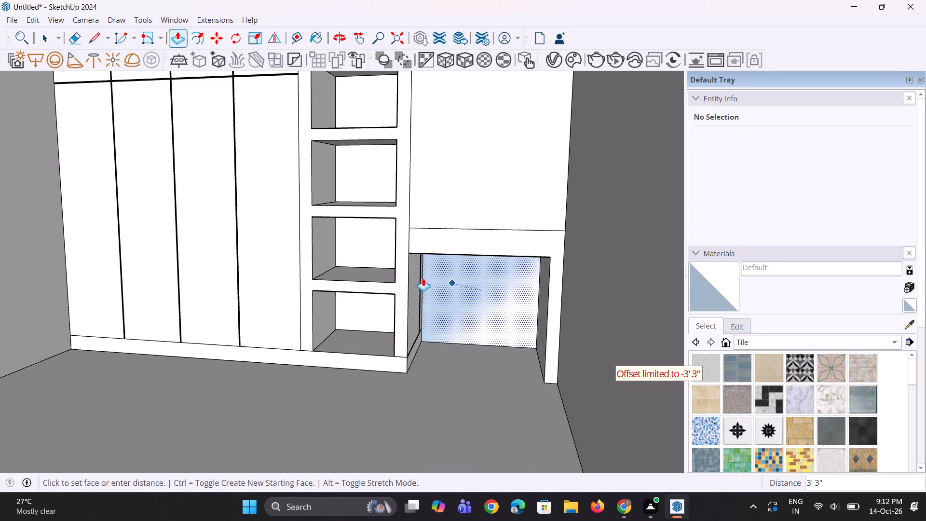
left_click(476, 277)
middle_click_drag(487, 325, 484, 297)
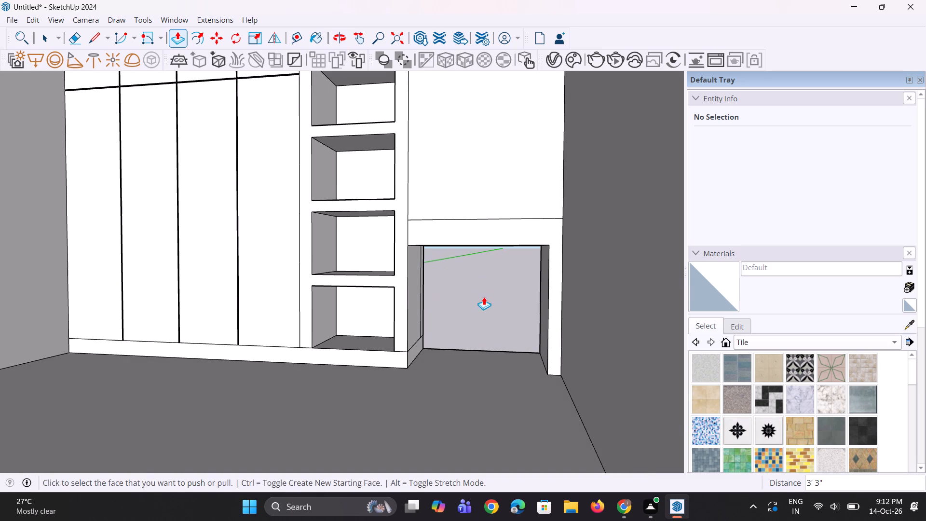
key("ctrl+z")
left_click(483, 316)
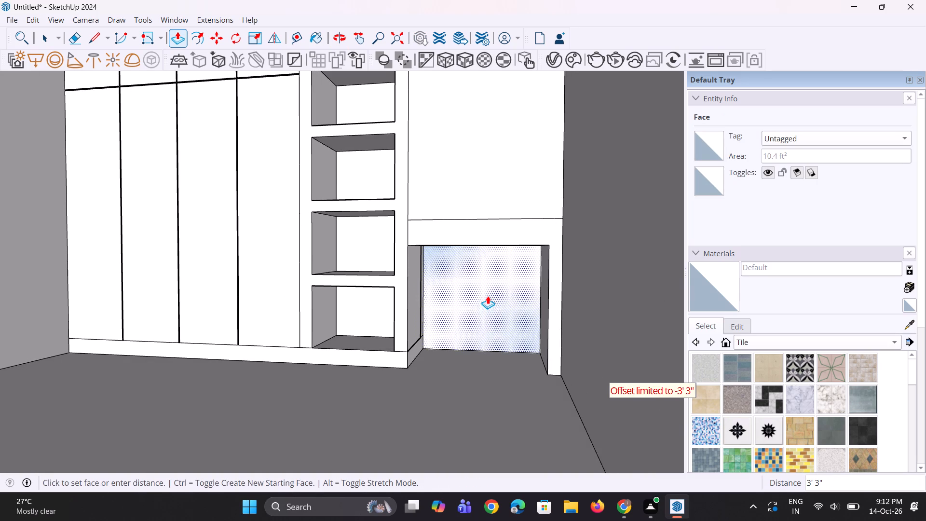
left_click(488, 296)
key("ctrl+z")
Push the panel framed by the band and leg back about 3' 1 1/8" to form a desk recess.
left_click(476, 325)
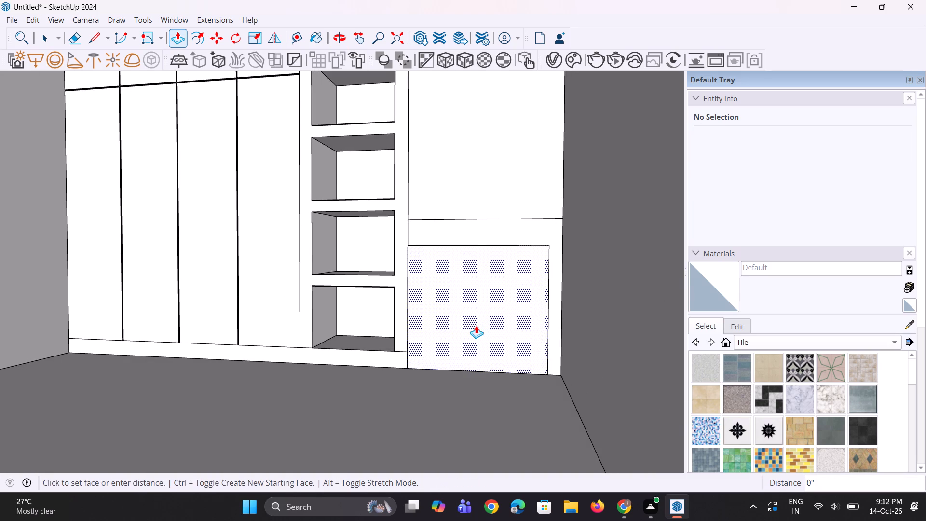
left_click(480, 313)
middle_click_drag(480, 315, 532, 342)
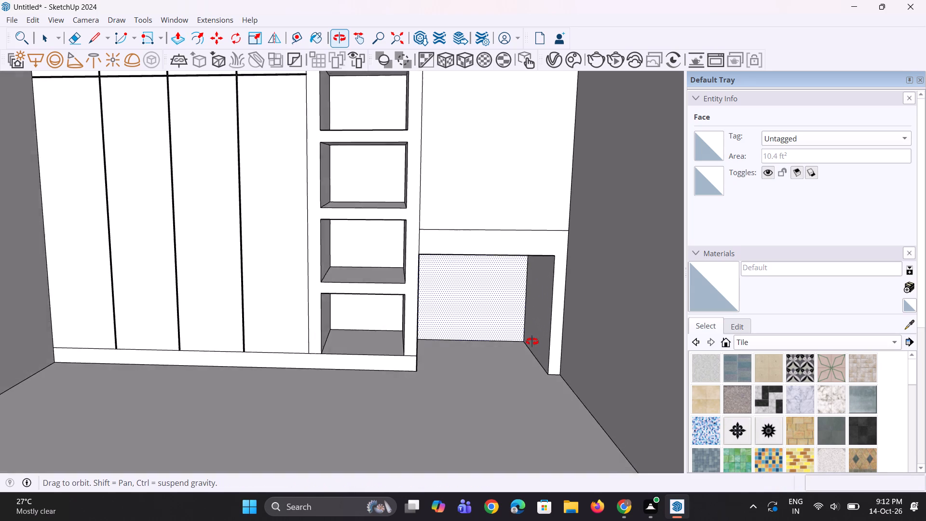
middle_click_drag(532, 342, 468, 332)
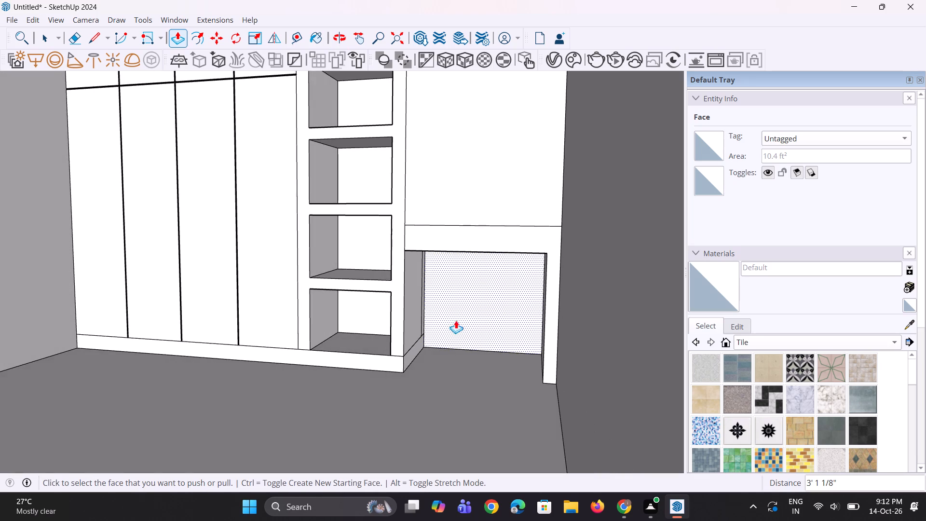
Erase the leftover vertical seam and base-strip seam on the recess's side face next to the shelf unit.
scroll(445, 309, "up", 3)
key("e")
left_click(416, 311)
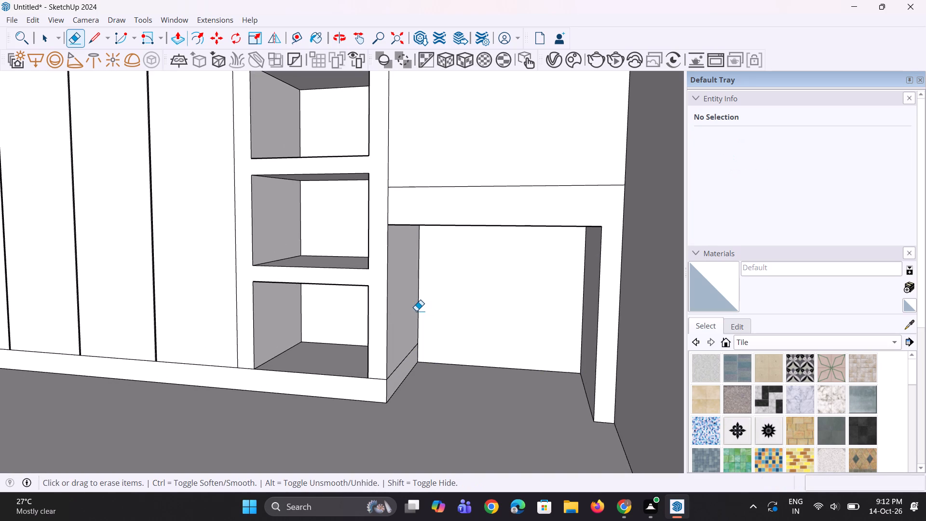
left_click(416, 350)
scroll(420, 347, "down", 4)
middle_click_drag(431, 347, 437, 349)
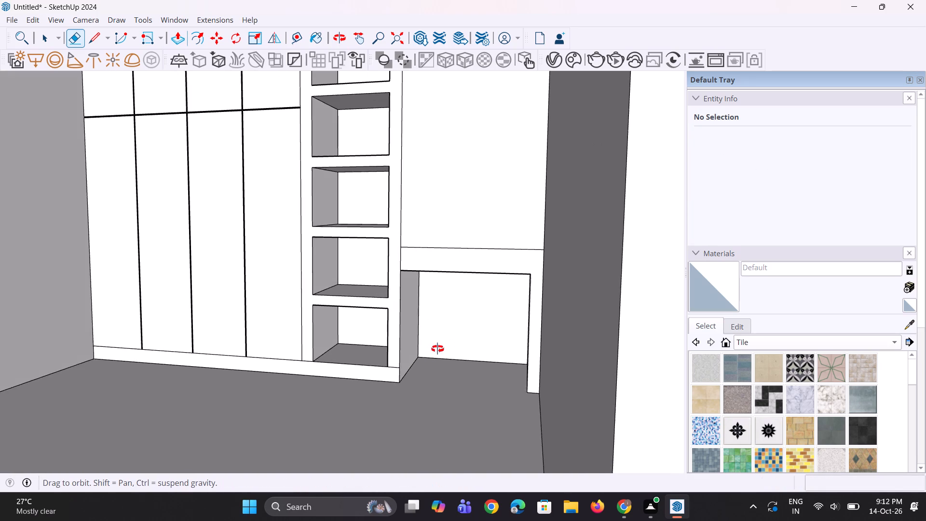
middle_click_drag(437, 349, 453, 345)
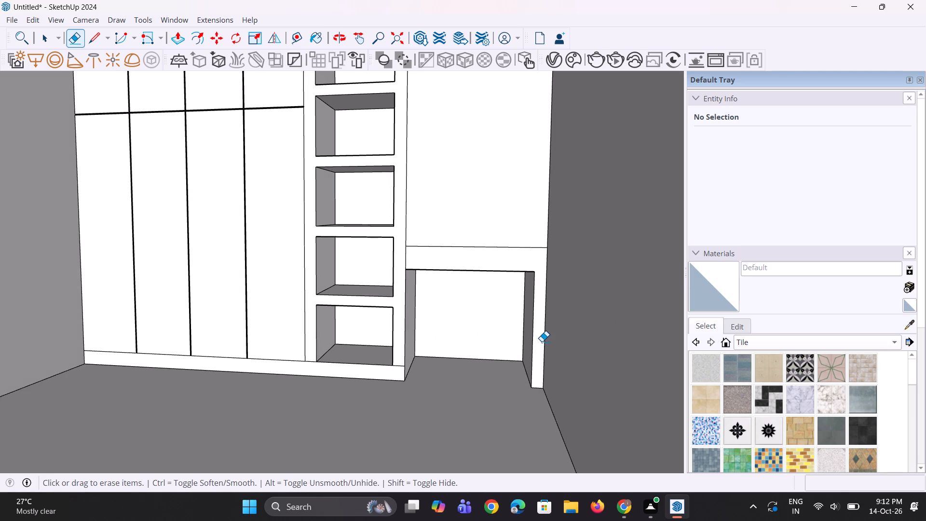
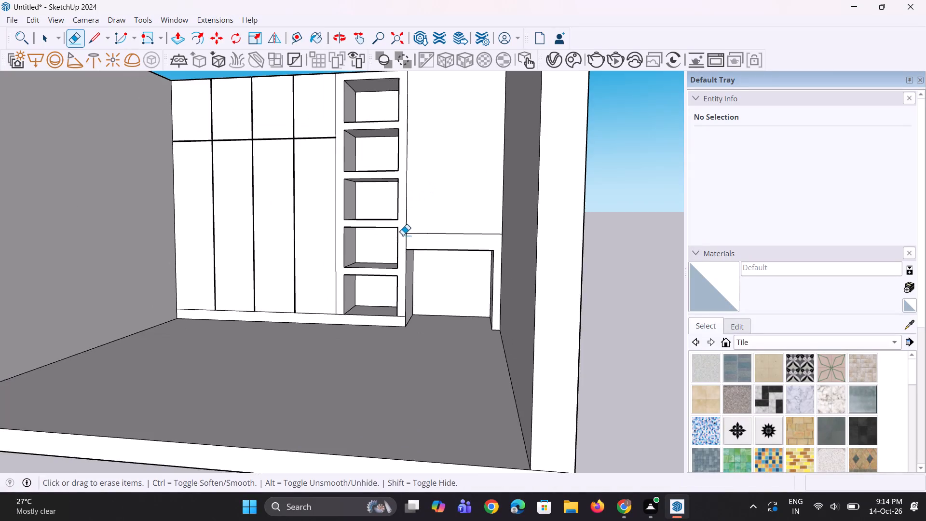
Push the panel above the desk band back about 3' 1 1/8", level with the back of the lower recess.
middle_click_drag(403, 260, 421, 287)
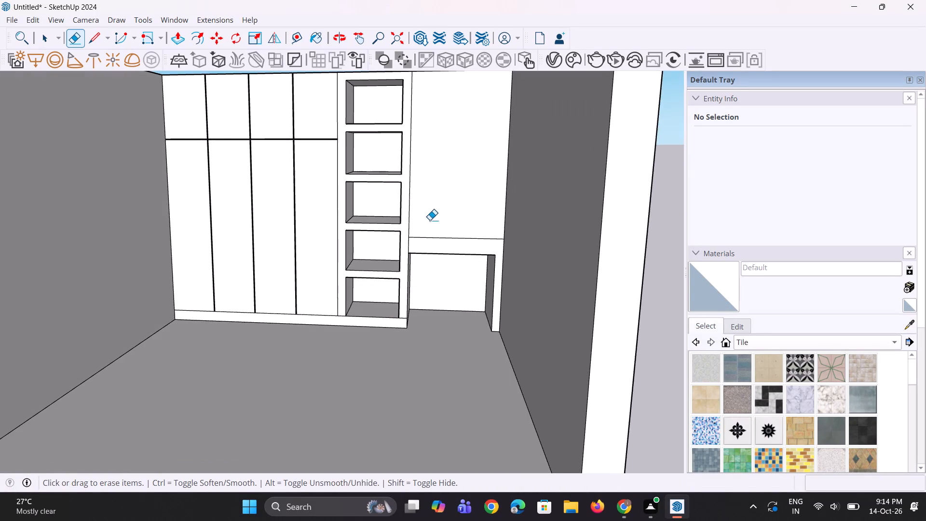
scroll(430, 220, "up", 2)
key("p")
left_click(442, 229)
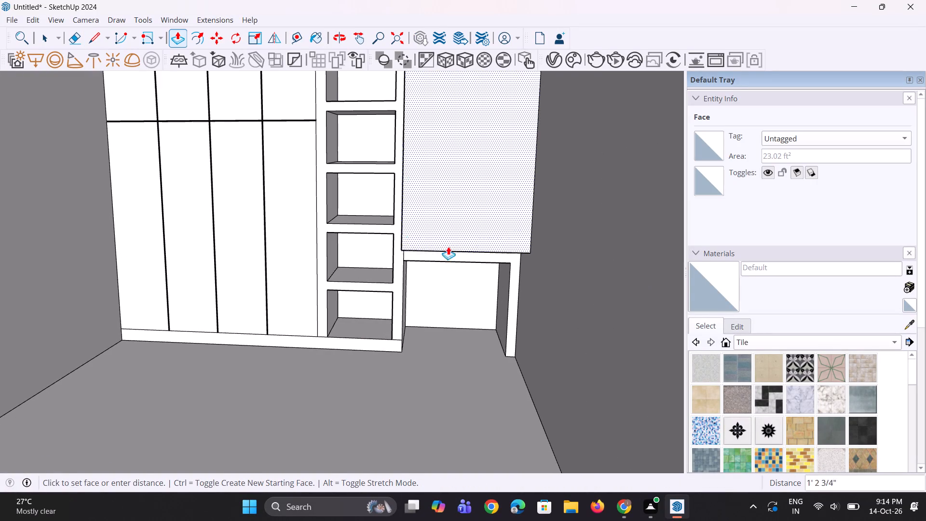
middle_click_drag(439, 218, 453, 163)
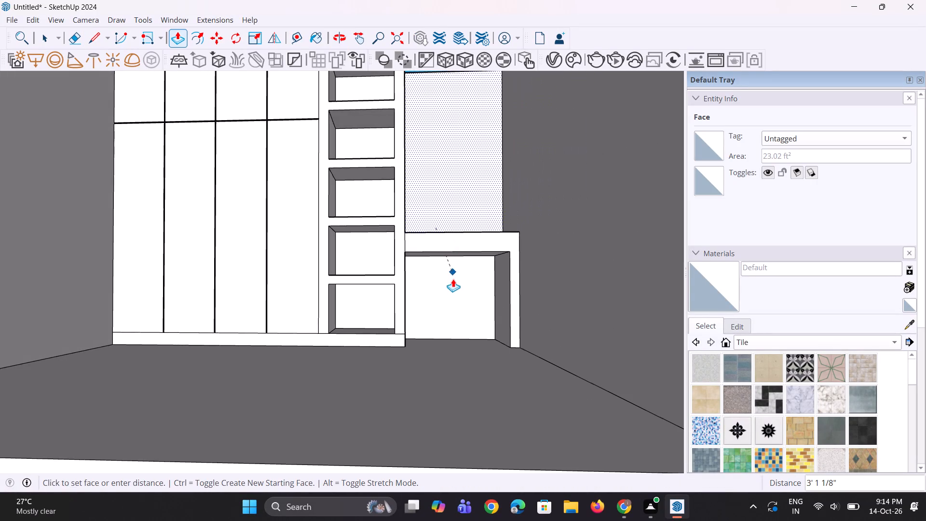
left_click(453, 280)
Copy the vertical corner edge above the desk a short distance inward to outline a narrow strip beside the room's side wall.
middle_click_drag(491, 260, 488, 326)
scroll(482, 274, "up", 2)
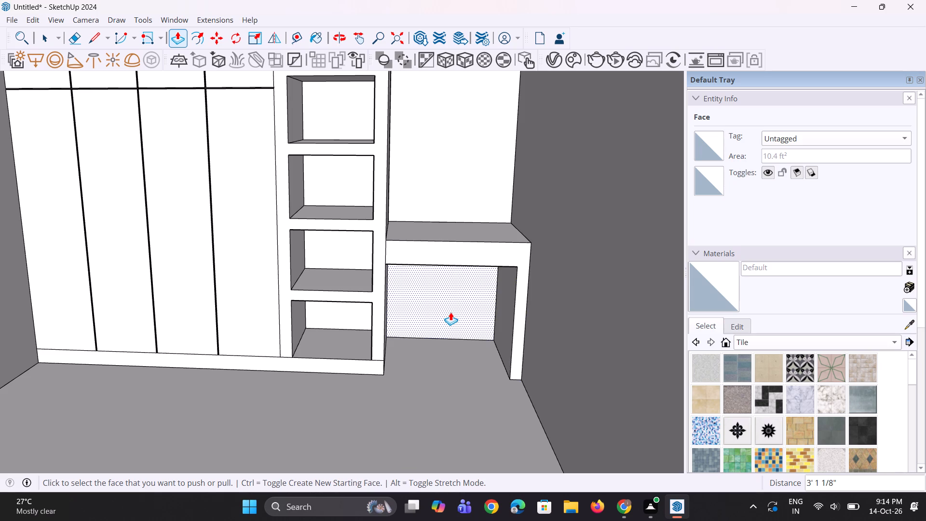
middle_click_drag(449, 339, 461, 338)
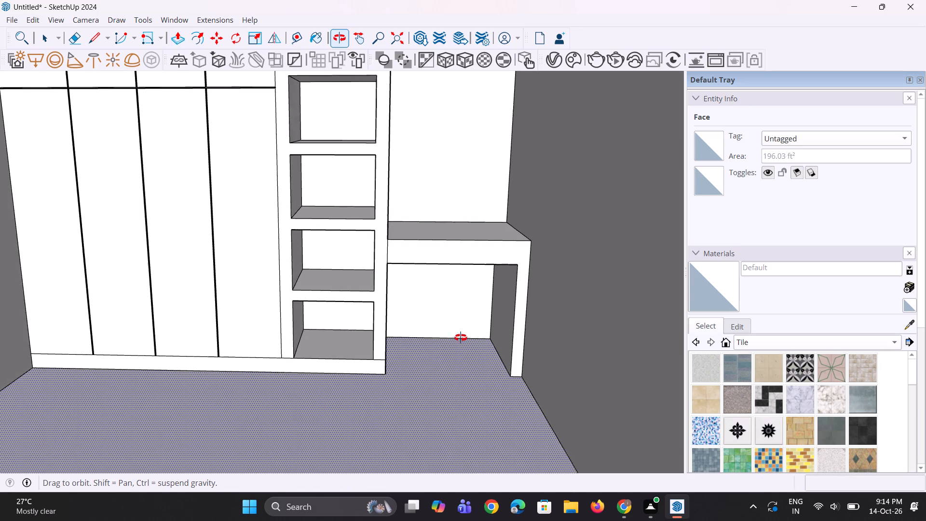
middle_click_drag(461, 338, 446, 335)
scroll(511, 202, "up", 1)
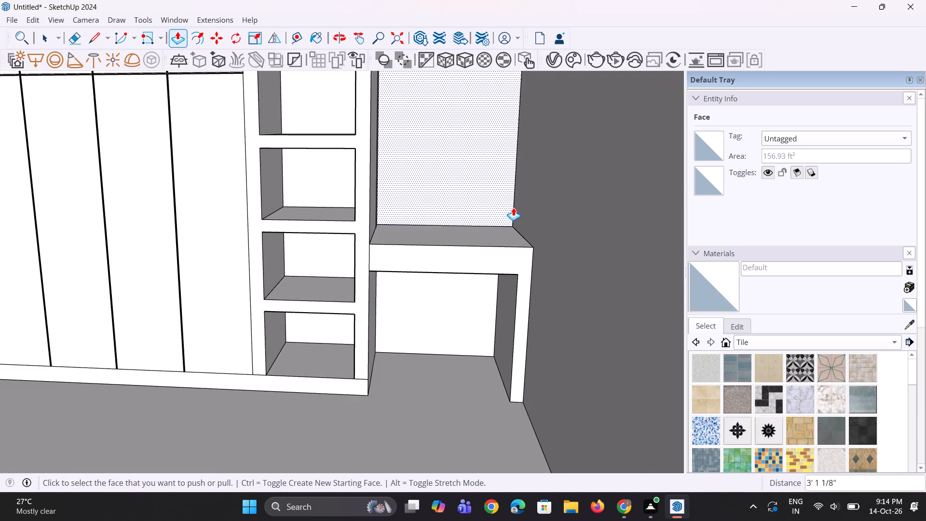
key("space")
key("space")
left_click(513, 204)
scroll(516, 218, "up", 1)
key("m")
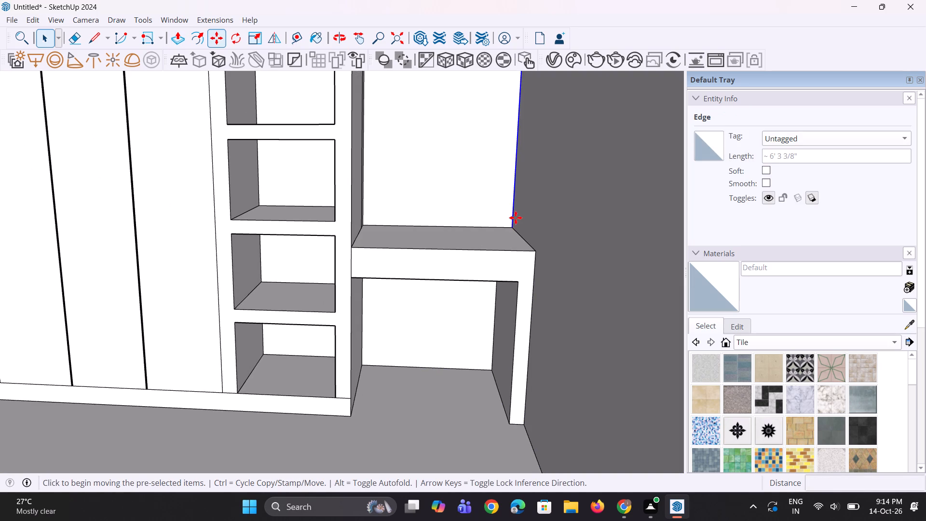
left_click(511, 221)
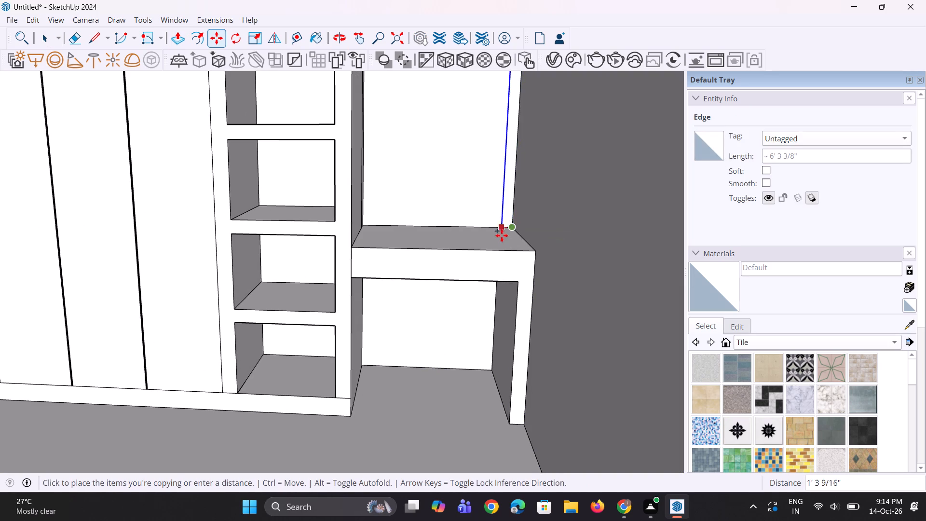
left_click(498, 228)
Pull the narrow strip forward about 3' 1 1/8", flush with the desk front, to form a side panel.
key("p")
left_click(504, 210)
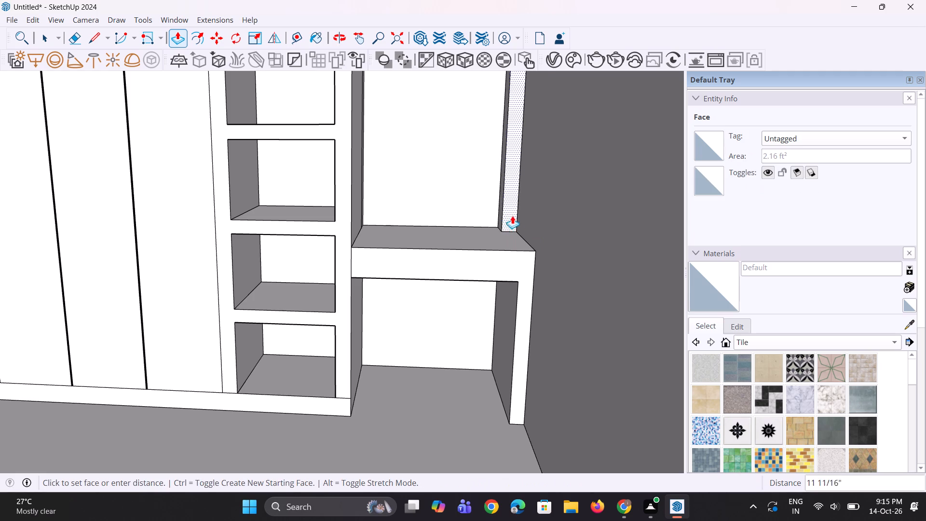
left_click(524, 267)
Pull the back panel above the desk forward about 11 15/16".
scroll(509, 308, "down", 5)
scroll(509, 308, "up", 1)
middle_click_drag(509, 308, 502, 301)
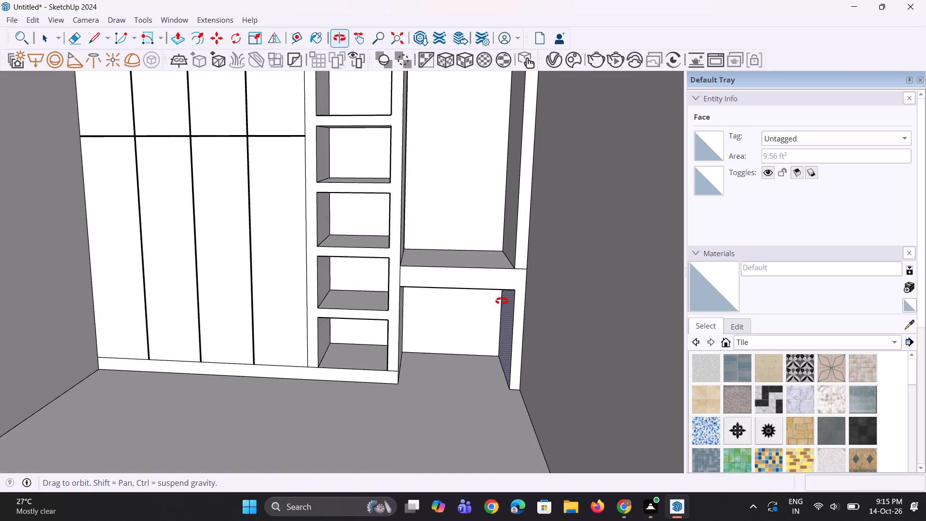
middle_click_drag(502, 301, 504, 302)
scroll(504, 302, "down", 4)
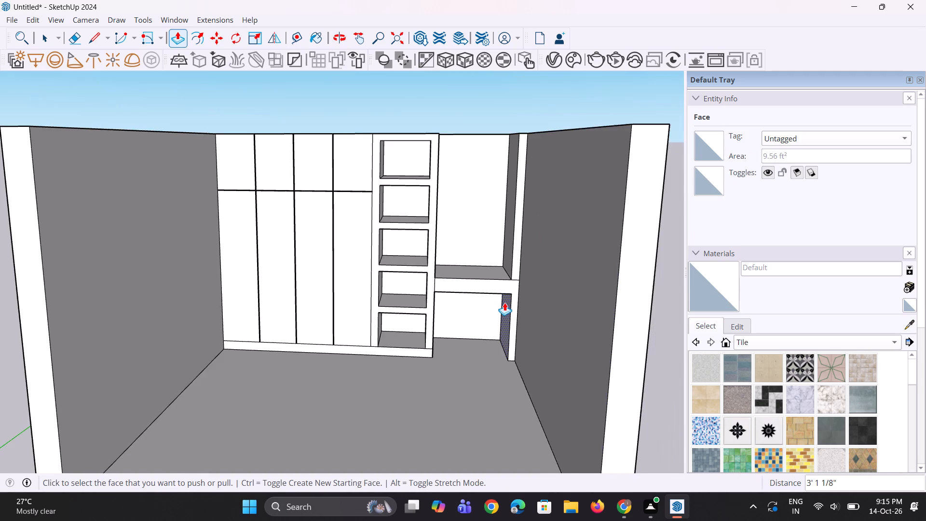
middle_click_drag(505, 302, 499, 286)
scroll(438, 217, "up", 5)
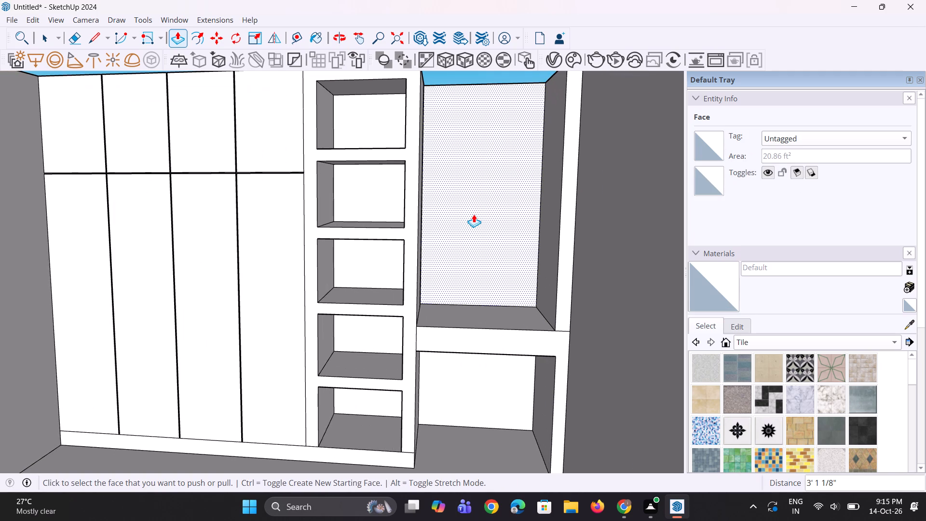
middle_click_drag(451, 267, 447, 350)
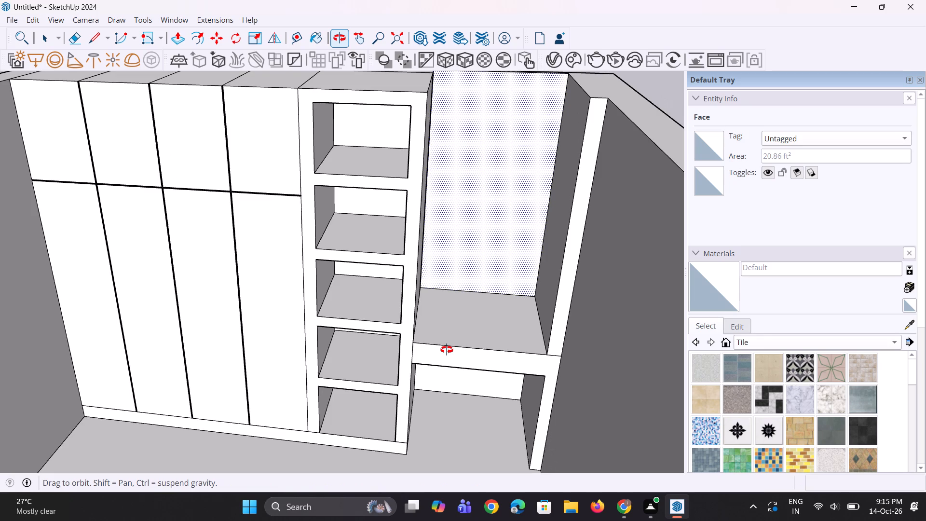
middle_click_drag(447, 350, 402, 330)
left_click(437, 370)
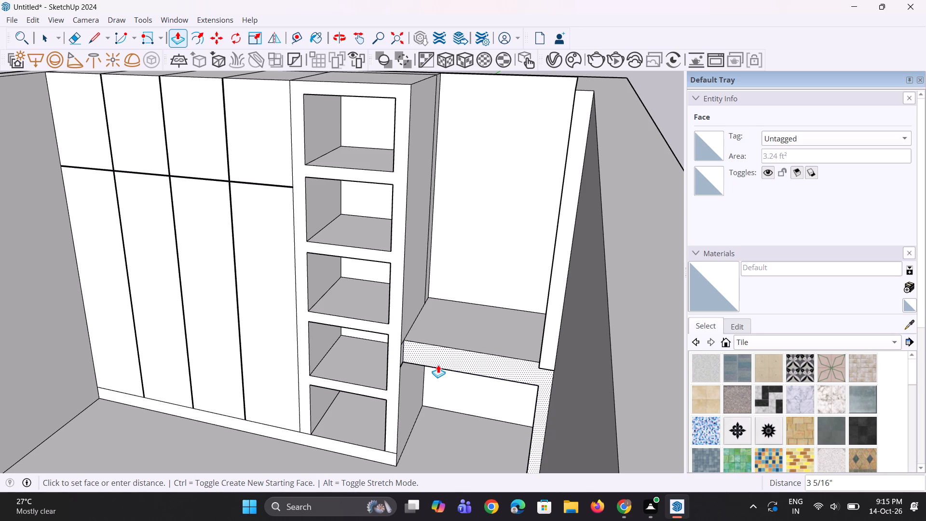
key("Escape")
left_click(487, 269)
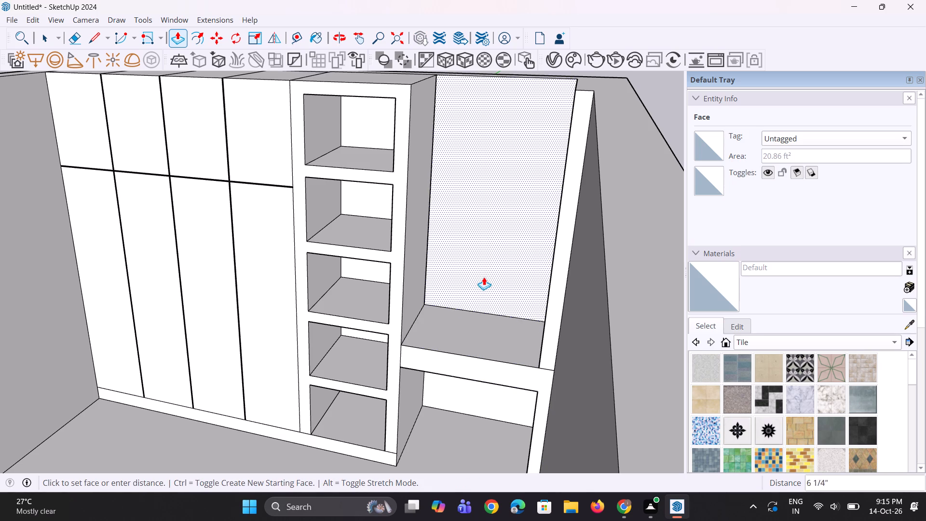
left_click(481, 283)
Pull the underside of the desk top down about 1 13/16" to thicken the front band.
middle_click_drag(479, 335, 520, 324)
scroll(514, 336, "up", 1)
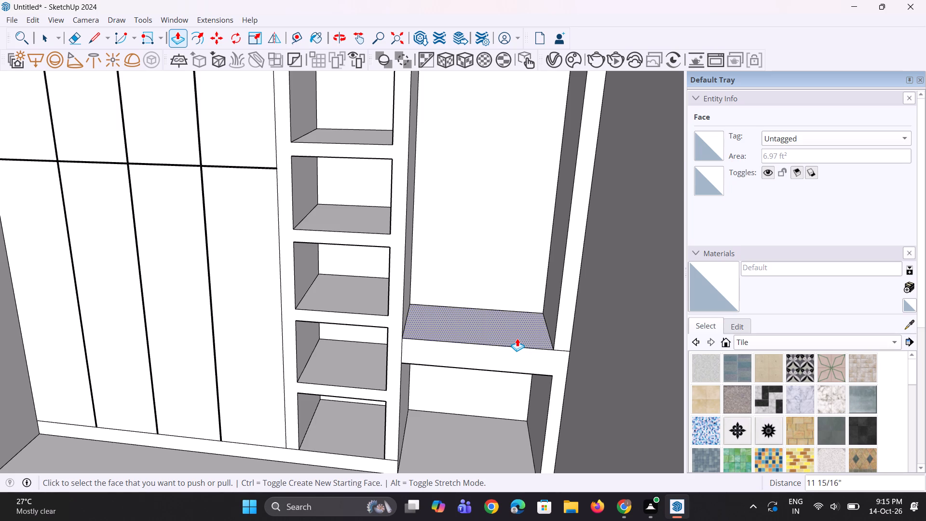
scroll(517, 338, "down", 3)
middle_click_drag(490, 315, 475, 278)
middle_click_drag(467, 358, 495, 283)
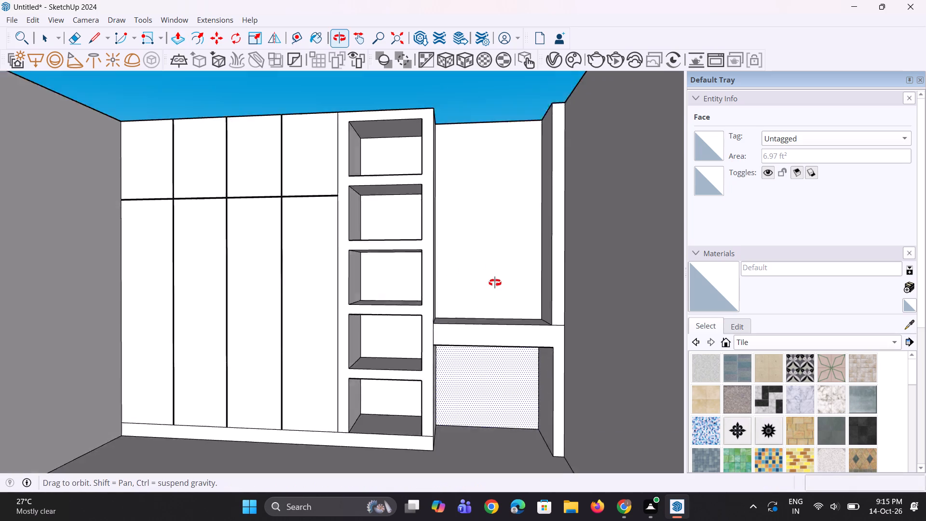
middle_click_drag(495, 283, 508, 257)
scroll(483, 345, "up", 2)
left_click(486, 336)
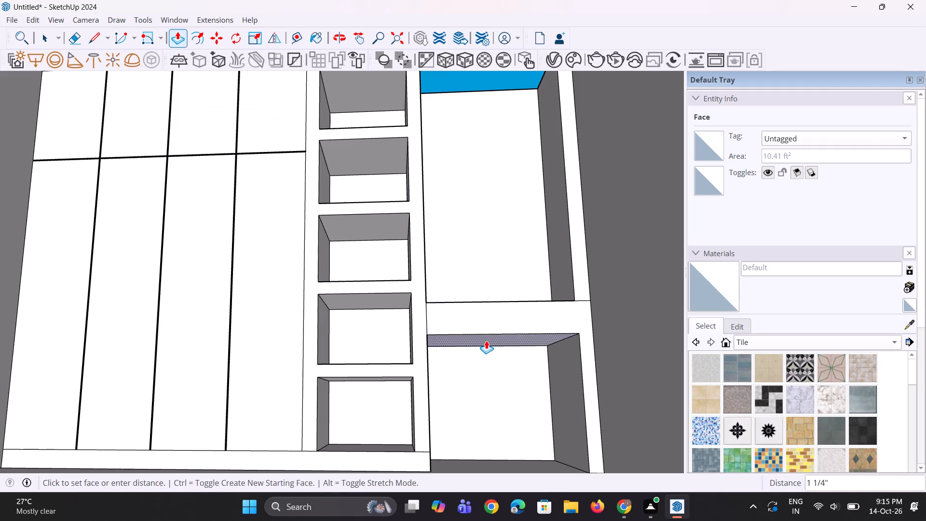
left_click(486, 342)
Examine the desk's front band and its short vertical edge against the shelf unit.
middle_click_drag(486, 342, 479, 402)
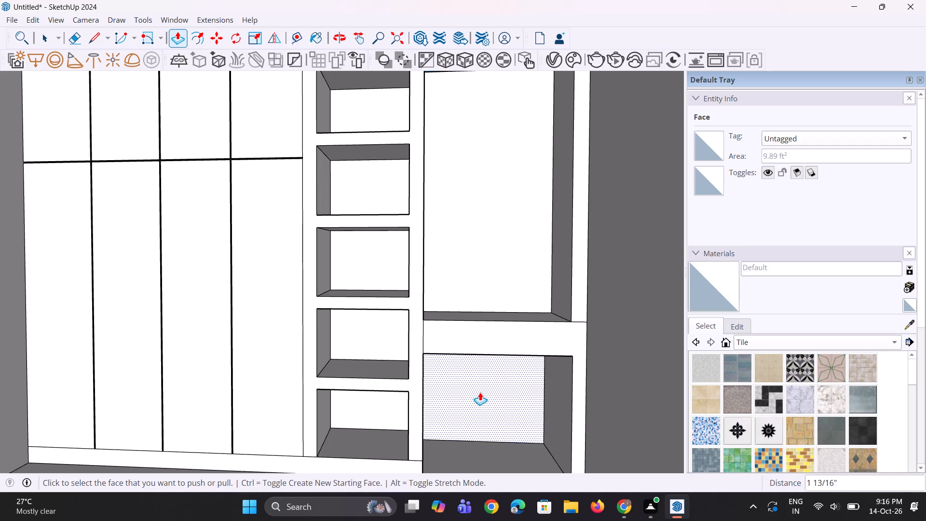
scroll(480, 392, "down", 1)
middle_click(480, 391)
scroll(457, 373, "up", 5)
key("space")
key("space")
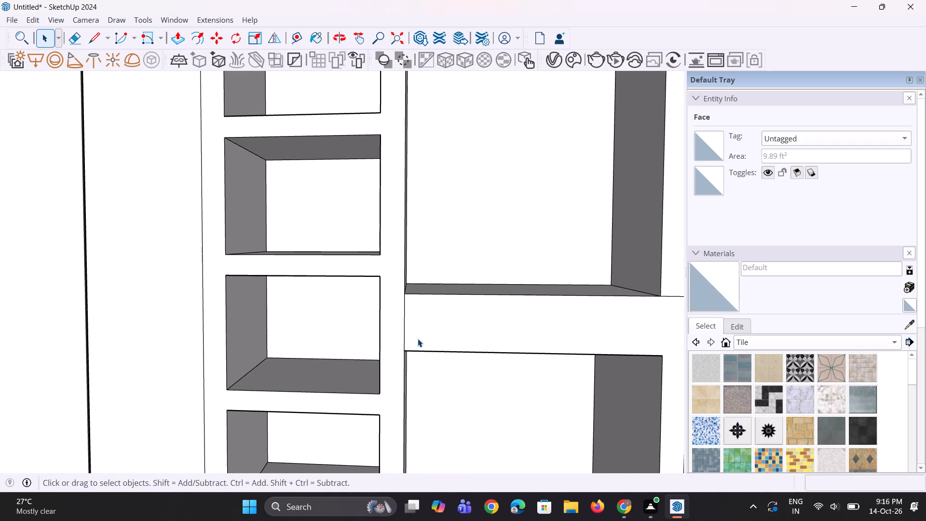
left_click(407, 332)
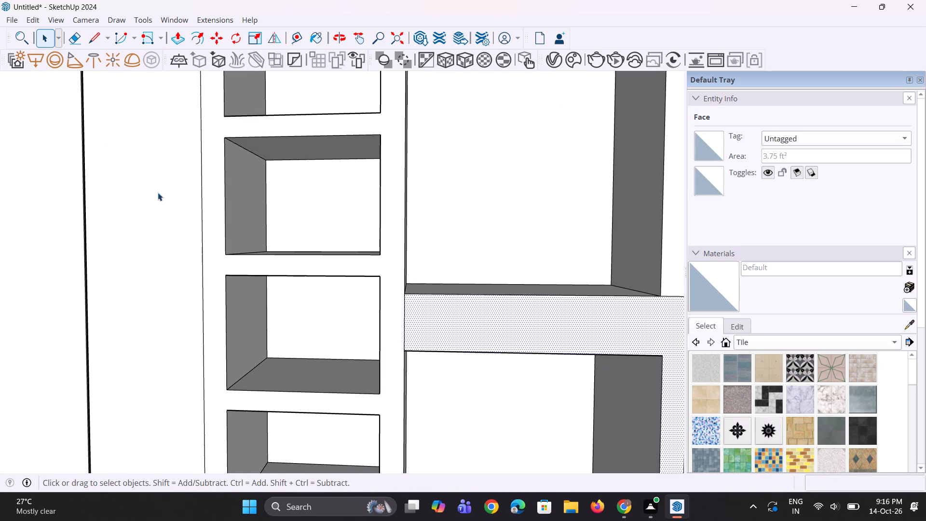
left_click(404, 339)
scroll(296, 293, "down", 6)
scroll(309, 323, "up", 2)
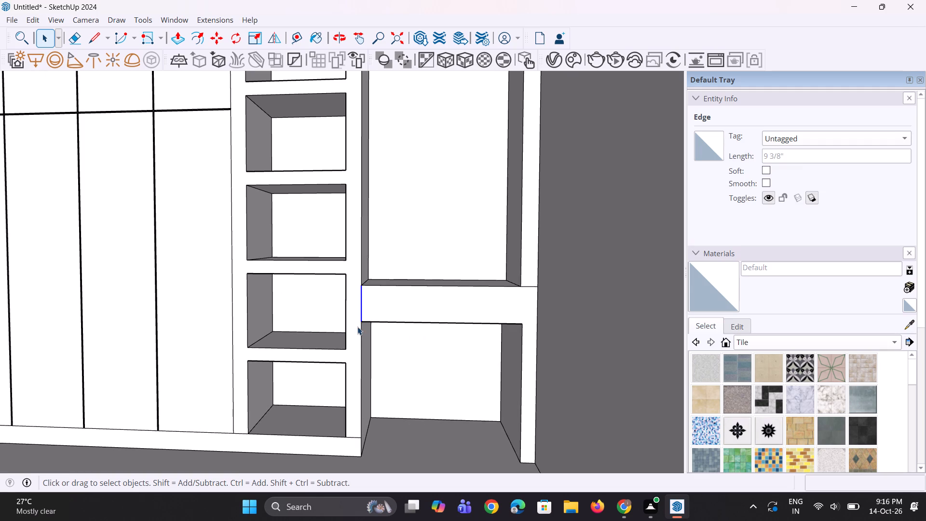
key("space")
key("space")
key("space")
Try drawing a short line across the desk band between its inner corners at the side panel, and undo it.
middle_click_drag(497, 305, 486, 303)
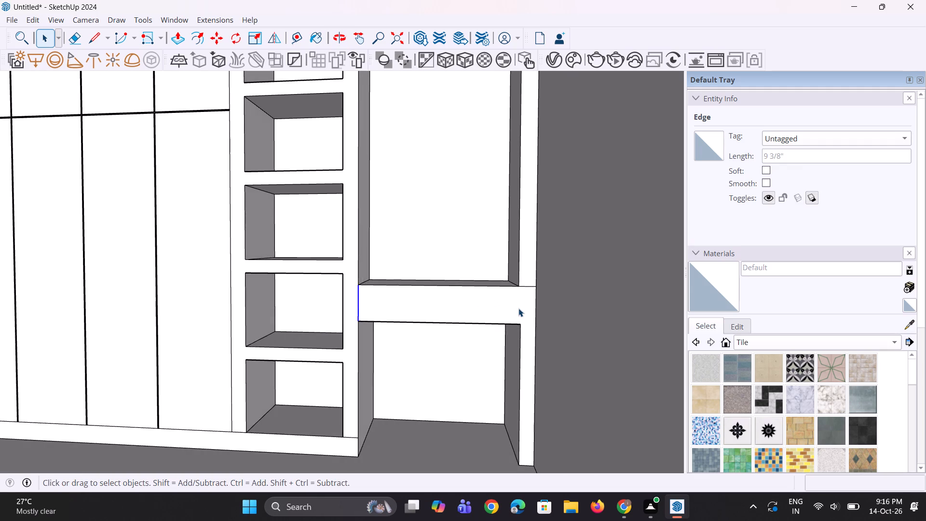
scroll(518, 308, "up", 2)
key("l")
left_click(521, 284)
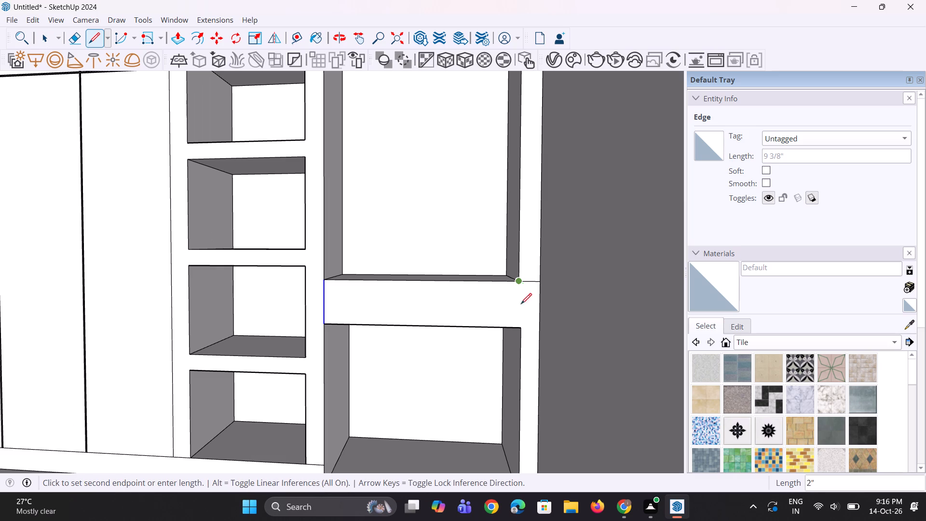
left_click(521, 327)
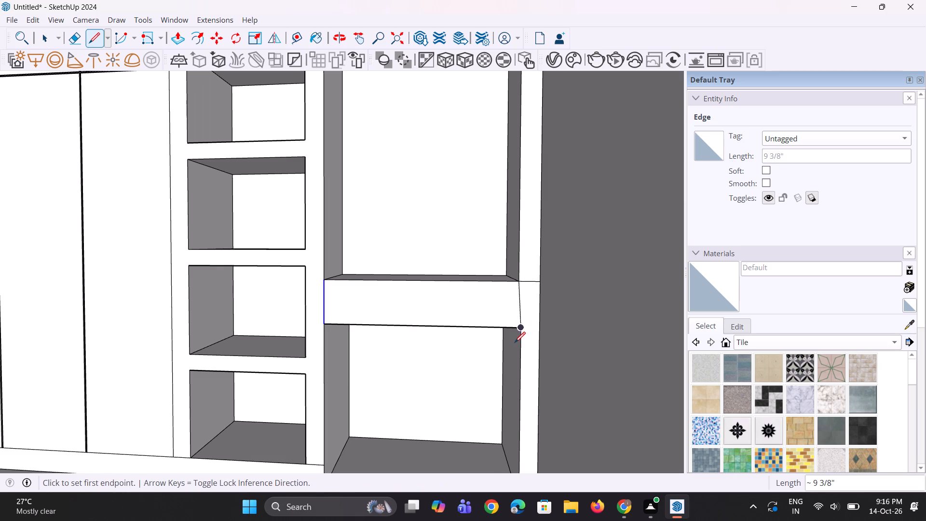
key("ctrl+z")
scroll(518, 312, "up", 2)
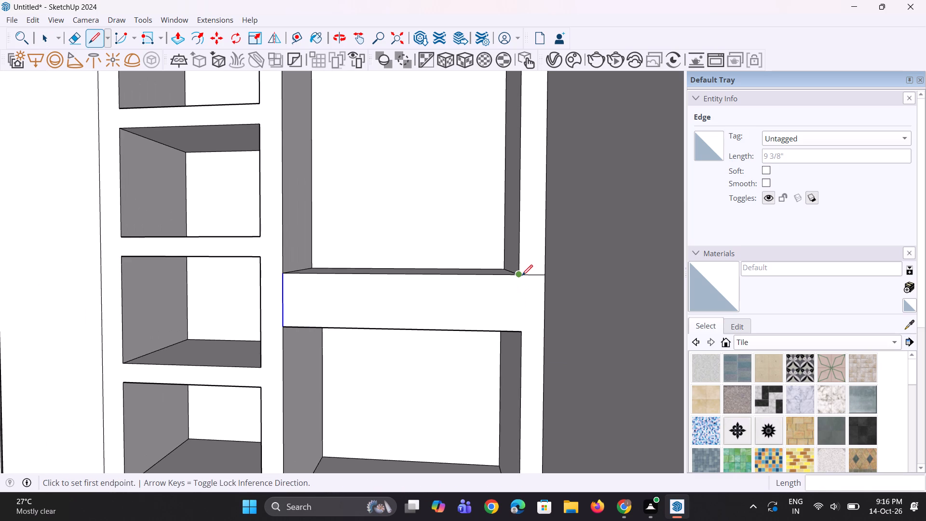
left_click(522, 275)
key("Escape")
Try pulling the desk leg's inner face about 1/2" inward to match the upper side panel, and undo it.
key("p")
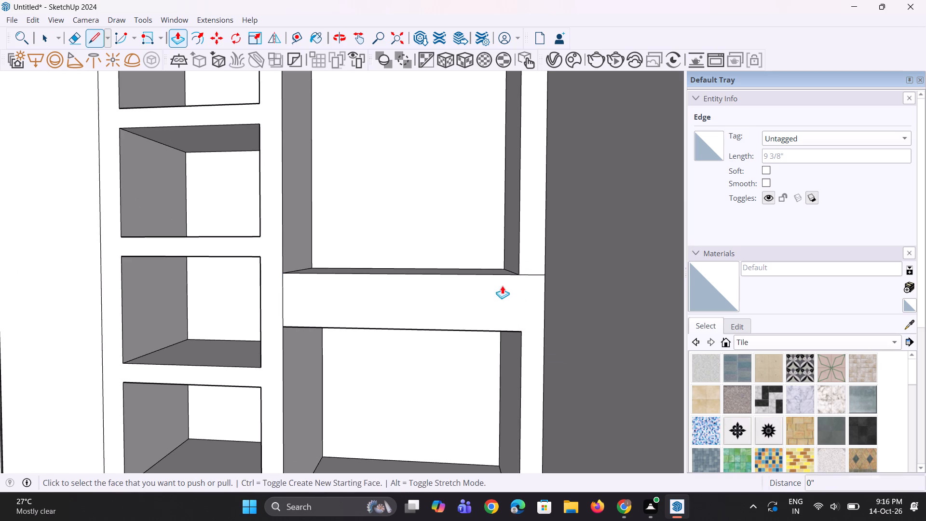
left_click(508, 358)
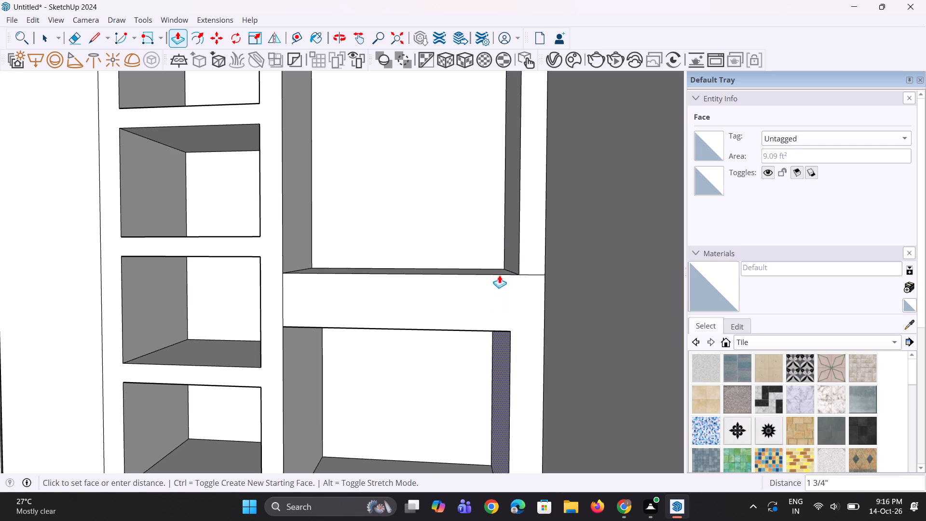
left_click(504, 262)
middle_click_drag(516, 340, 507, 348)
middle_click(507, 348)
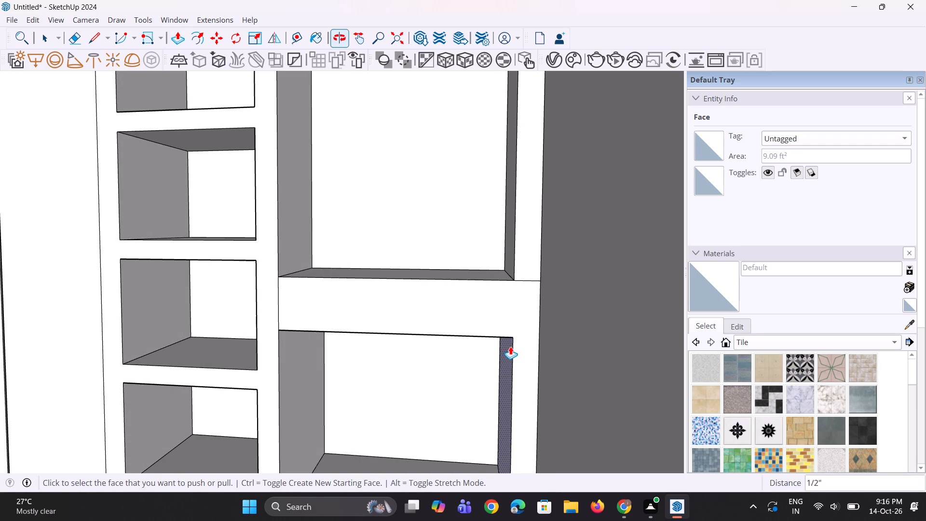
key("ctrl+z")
Push the upper side panel's inner face into line with the inner face of the desk leg below.
middle_click_drag(507, 353, 519, 353)
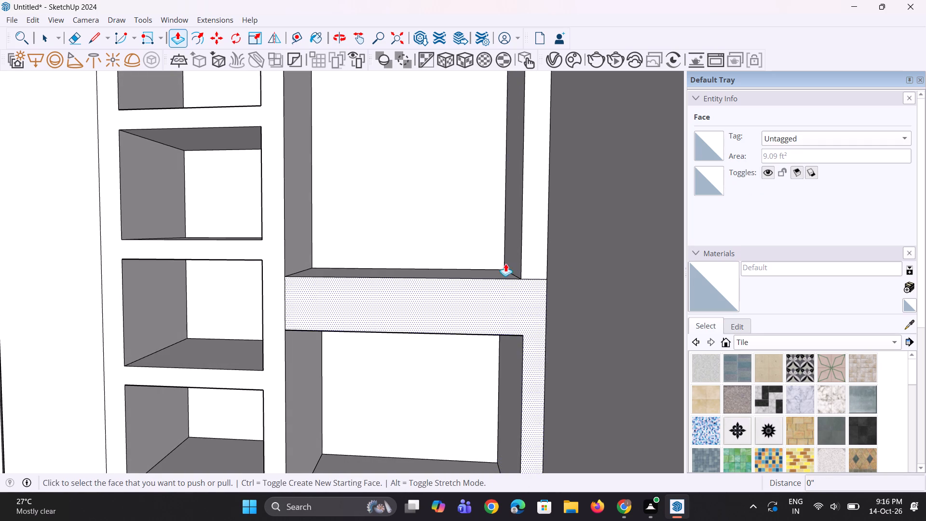
left_click(509, 253)
left_click(517, 355)
middle_click_drag(515, 362, 505, 353)
Erase the short horizontal seam between the upper side panel and the desk band, joining their front faces.
key("space")
key("space")
scroll(500, 333, "up", 2)
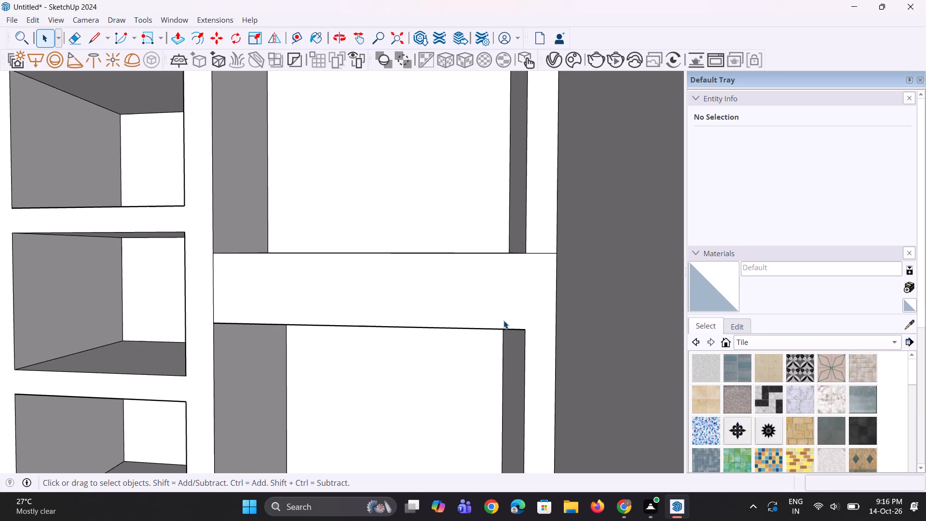
key("e")
left_click(547, 255)
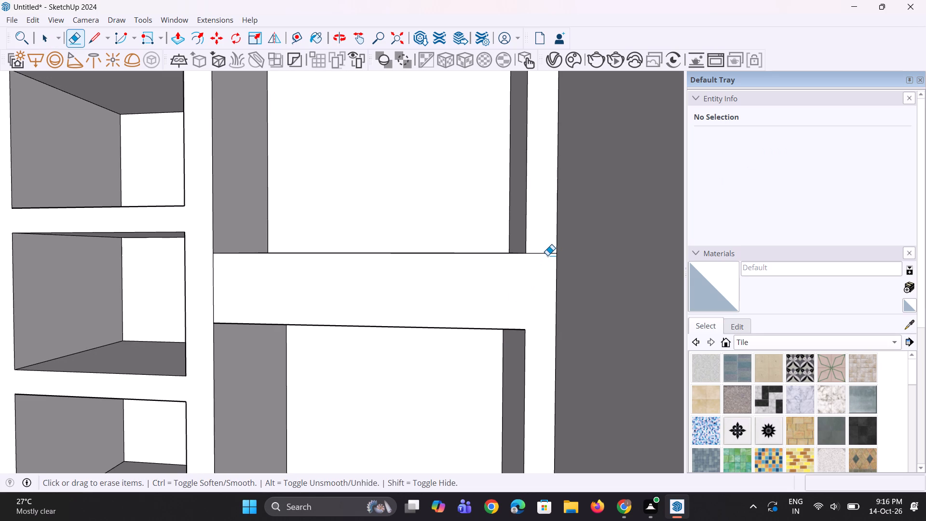
left_click(550, 254)
Draw a vertical line about 9 1/4" long closing the desk band's front face at the side panel.
scroll(473, 385, "down", 3)
key("l")
scroll(484, 371, "up", 2)
scroll(518, 279, "up", 2)
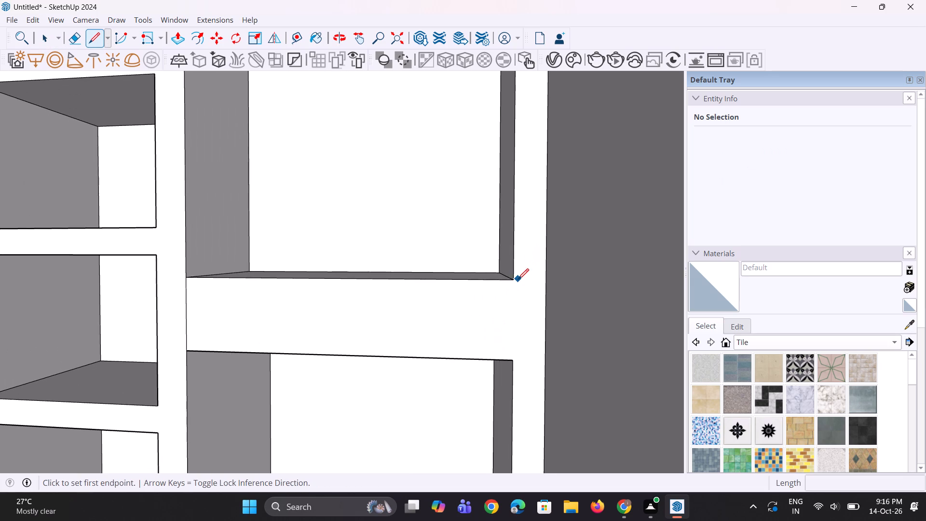
left_click(516, 282)
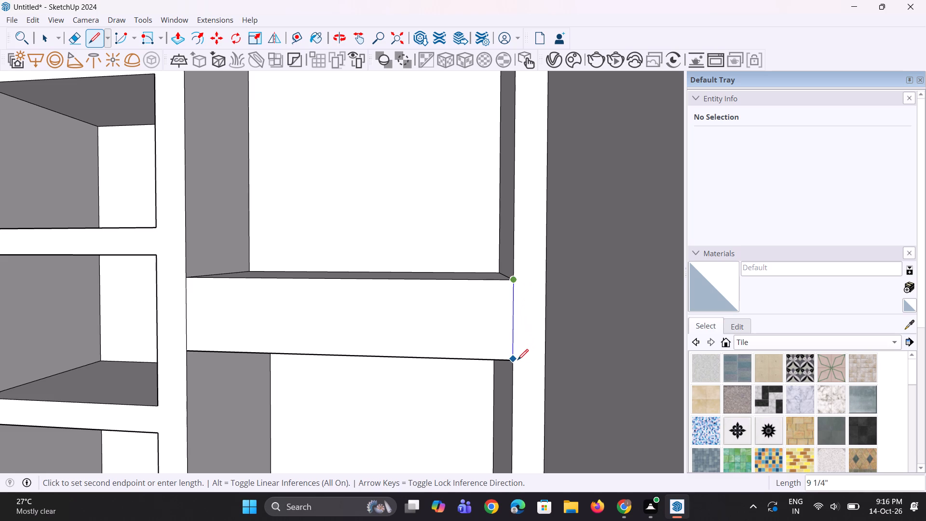
left_click(514, 360)
key("space")
key("space")
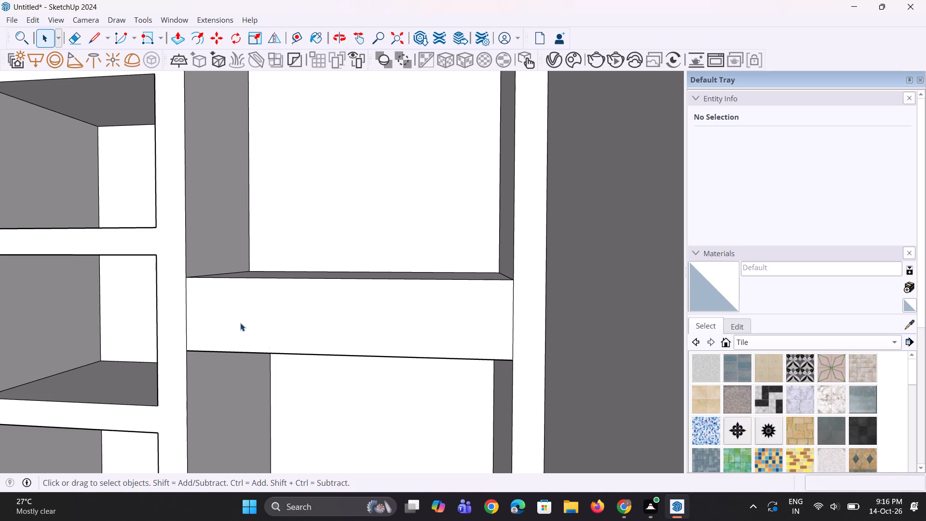
Copy the desk band's top front edge about 1 15/16" down its front face.
left_click(247, 279)
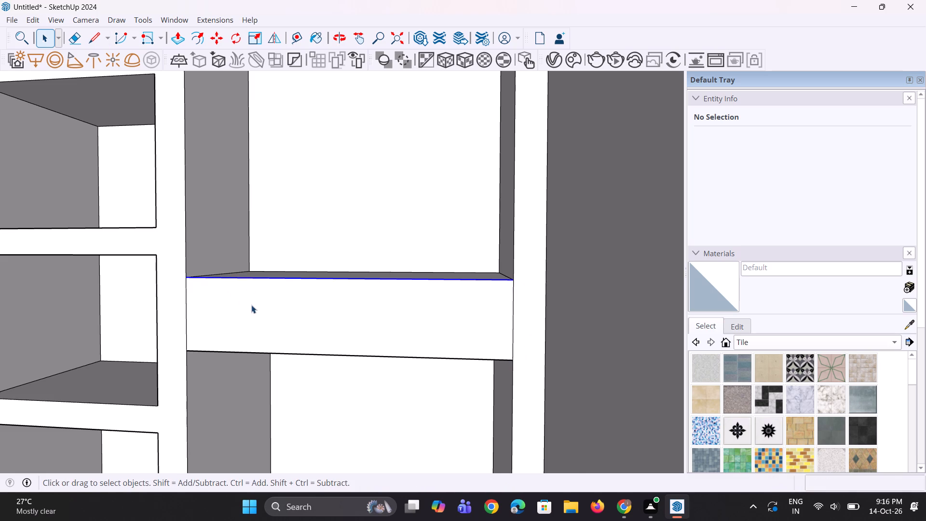
scroll(251, 305, "up", 1)
key("m")
scroll(183, 272, "up", 1)
left_click(179, 274)
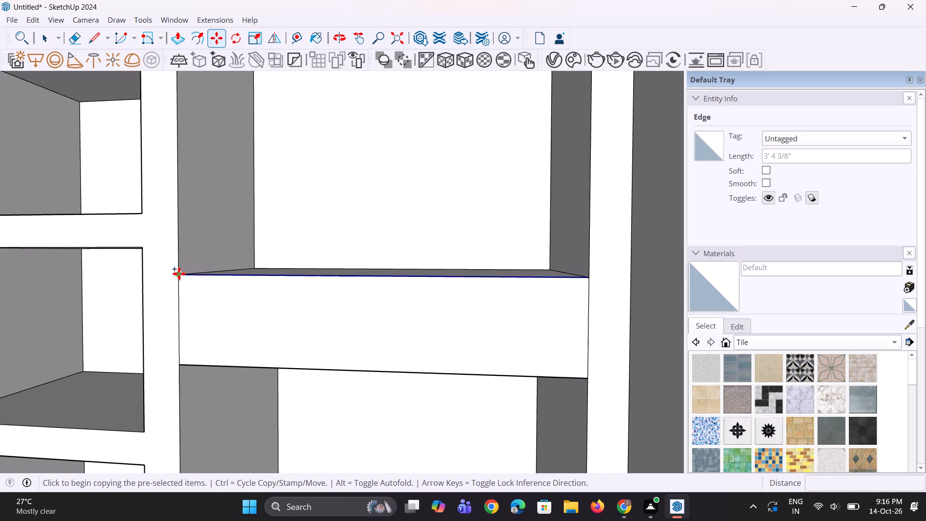
left_click(179, 293)
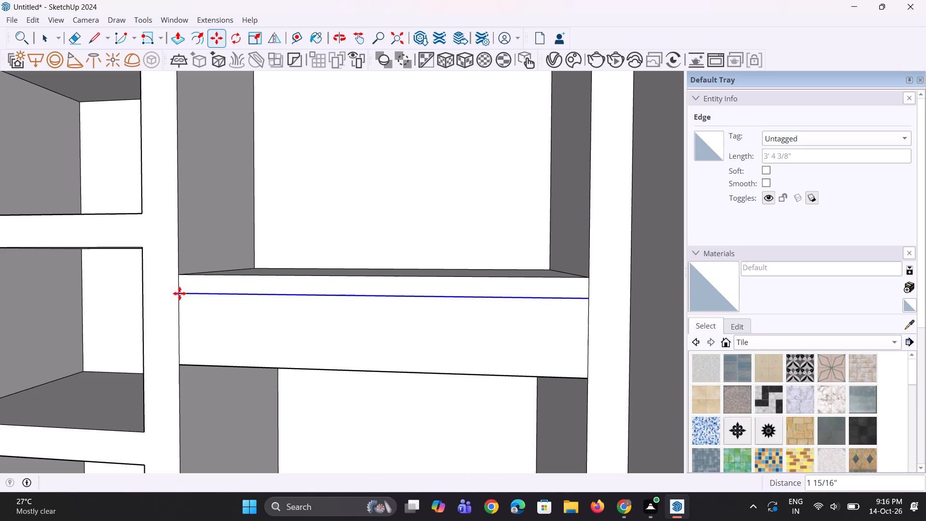
middle_click_drag(191, 311, 205, 318)
key("space")
key("space")
Copy the new horizontal line 0.3" further down to outline a thin groove strip across the desk band.
key("m")
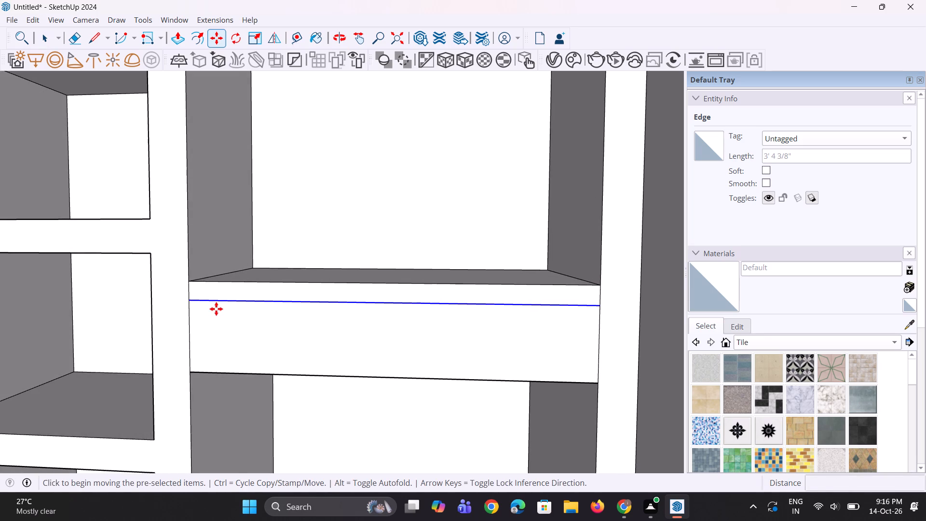
scroll(207, 308, "up", 2)
left_click(187, 302)
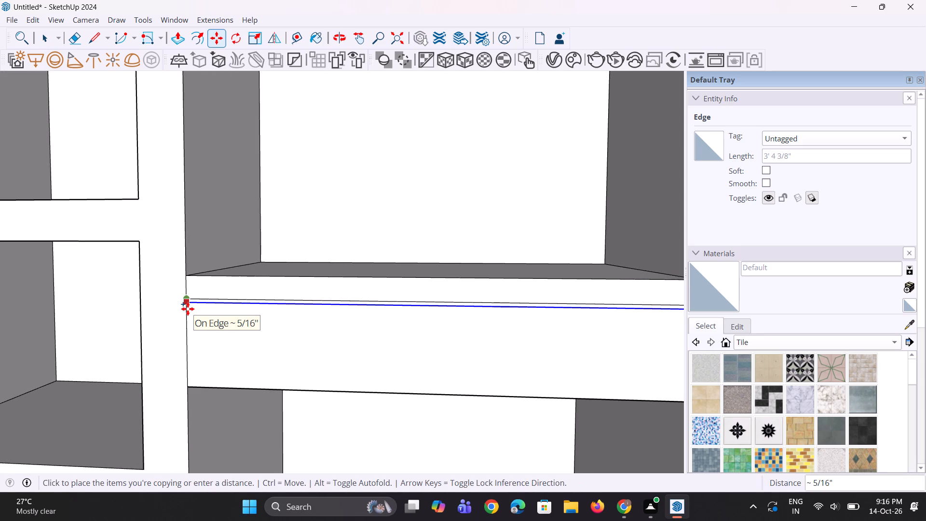
type("0.3\"")
key("Return")
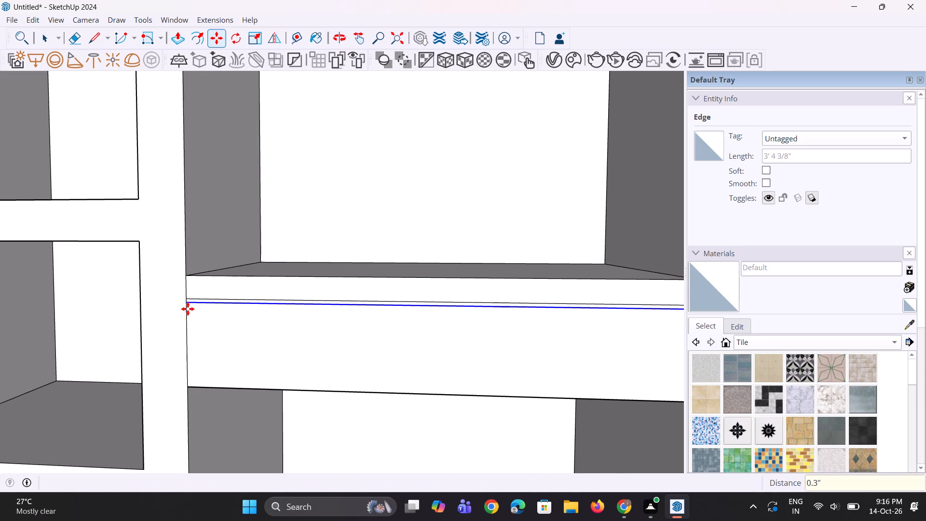
key("space")
Push the thin horizontal strip on the desk band 0.3" inward to form a groove.
scroll(223, 302, "up", 2)
key("space")
scroll(219, 302, "up", 2)
left_click(225, 299)
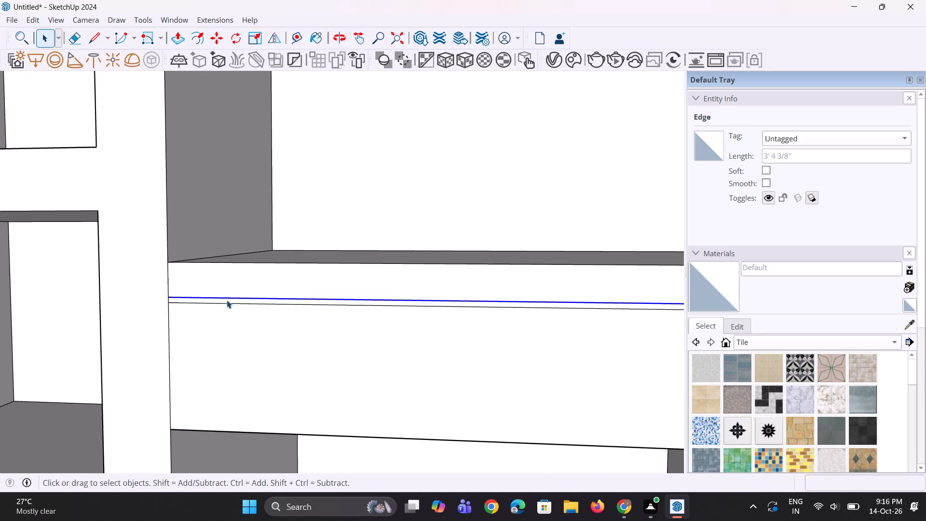
scroll(227, 300, "up", 1)
key("p")
left_click(240, 300)
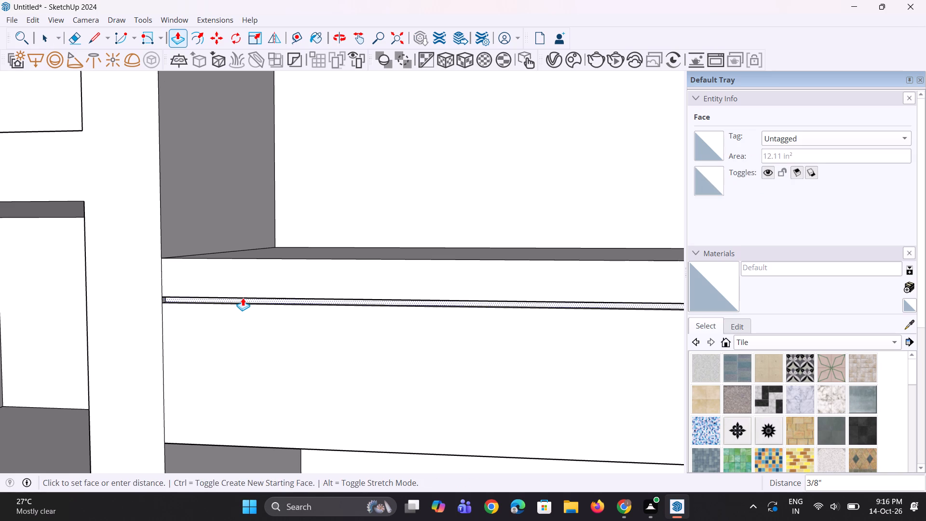
type("0.3\"")
key("shift+Return")
scroll(210, 289, "down", 4)
key("space")
key("space")
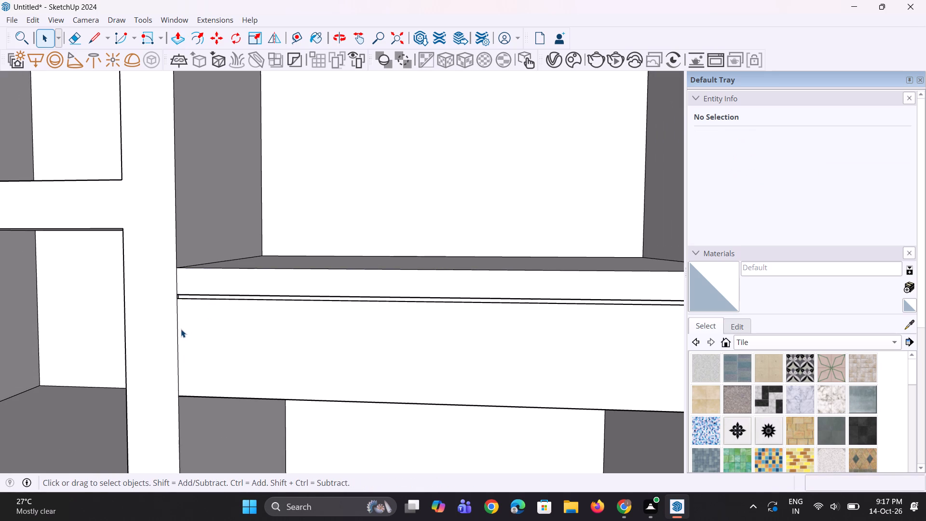
Copy the vertical end edge below the groove to the band's opposite end, dividing the distance by 2 for a centre line.
left_click(180, 329)
left_click(178, 327)
scroll(178, 310, "down", 5)
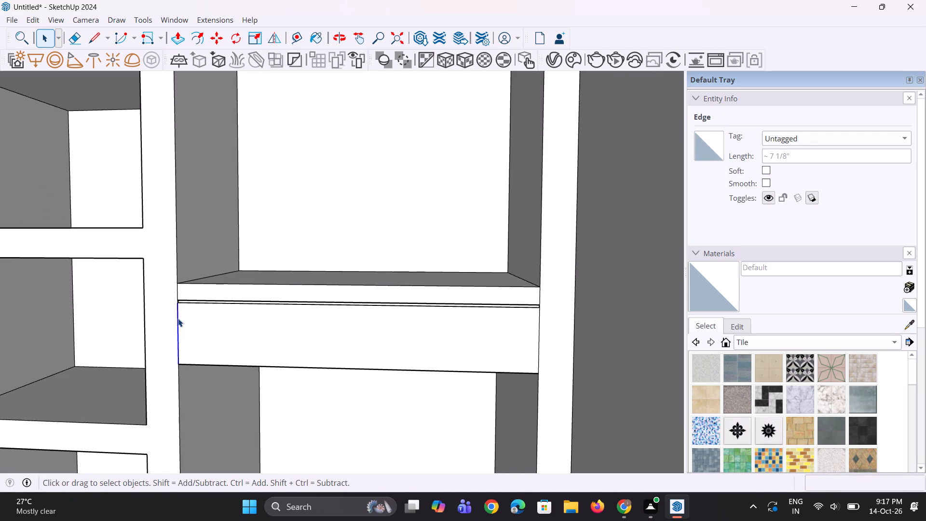
key("m")
left_click(182, 368)
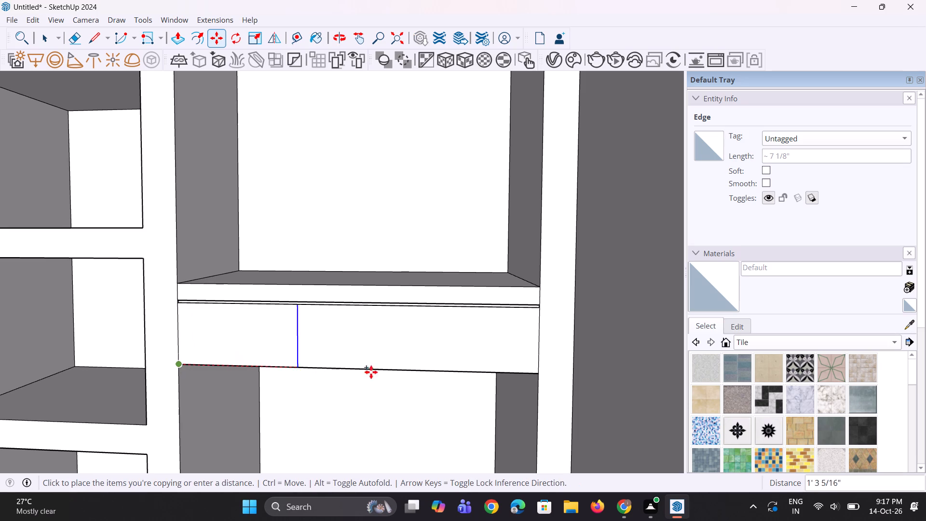
left_click(534, 371)
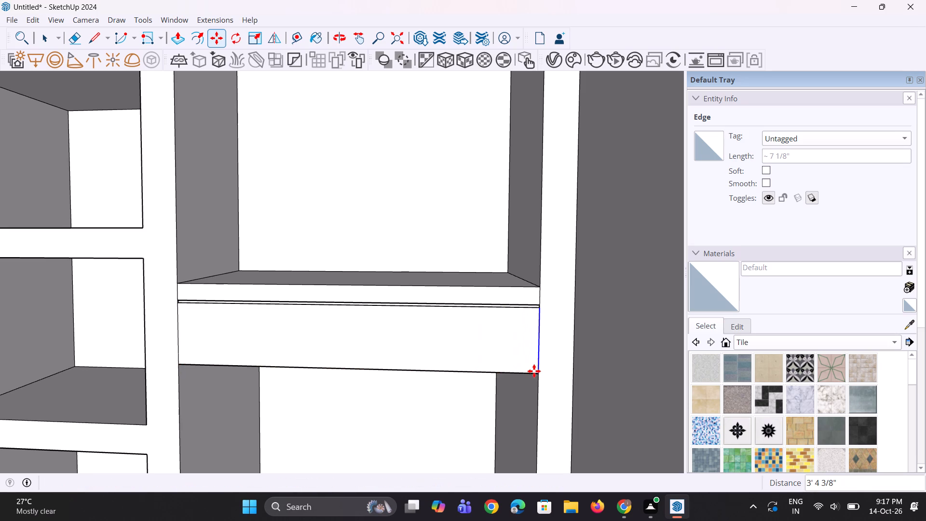
key("slash")
key("2")
key("Return")
middle_click_drag(490, 377, 485, 370)
key("space")
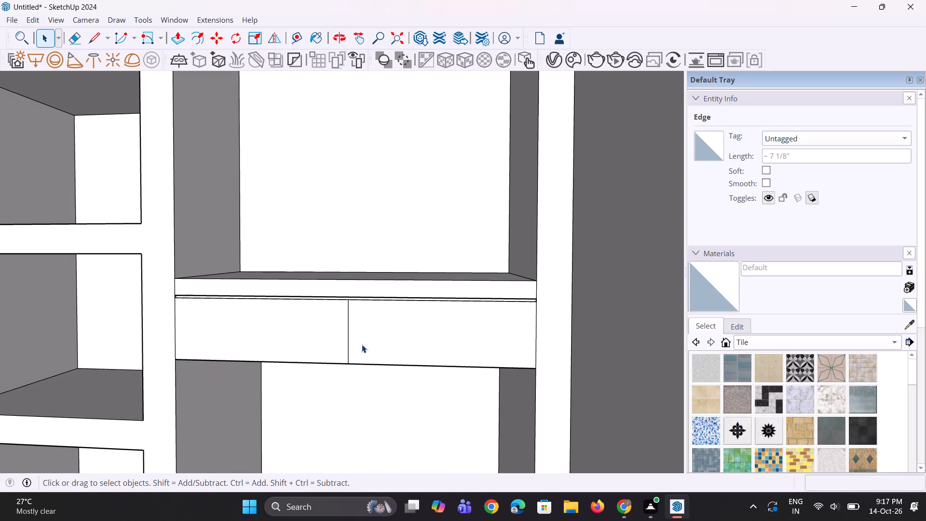
key("space")
Copy the vertical centre line slightly toward the side panel to outline a narrow strip between the two drawer fronts.
left_click(347, 344)
scroll(348, 361, "up", 1)
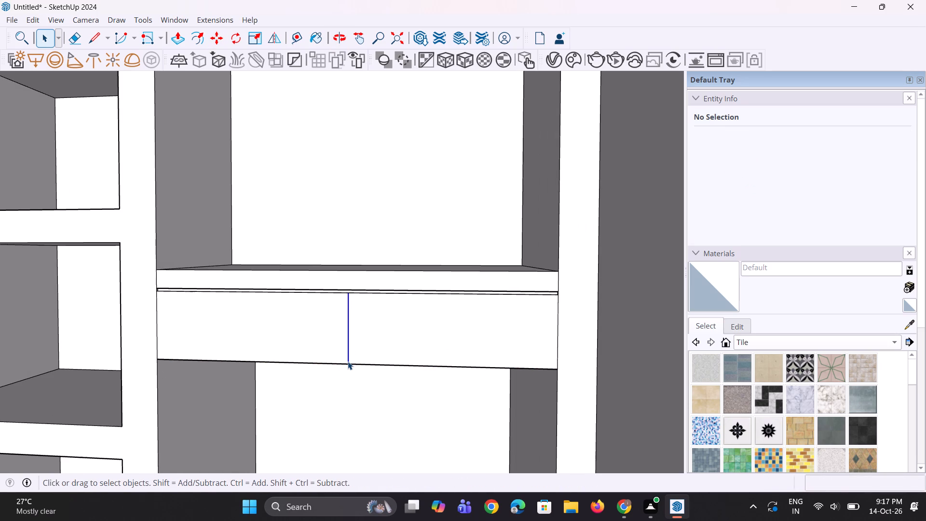
key("m")
scroll(348, 361, "up", 2, "ctrl")
left_click(348, 361)
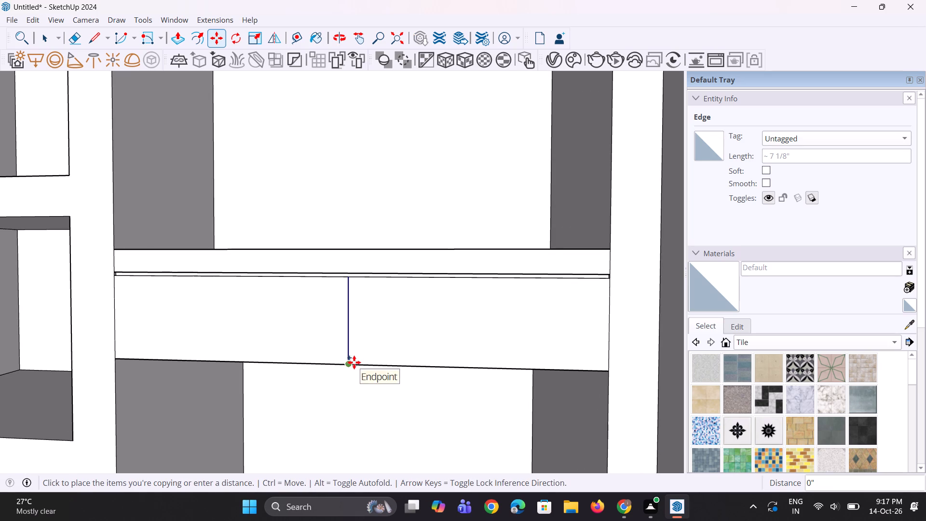
left_click(356, 362)
key("space")
Push the narrow vertical centre strip inward by the same depth as the horizontal groove, separating two drawer fronts.
key("p")
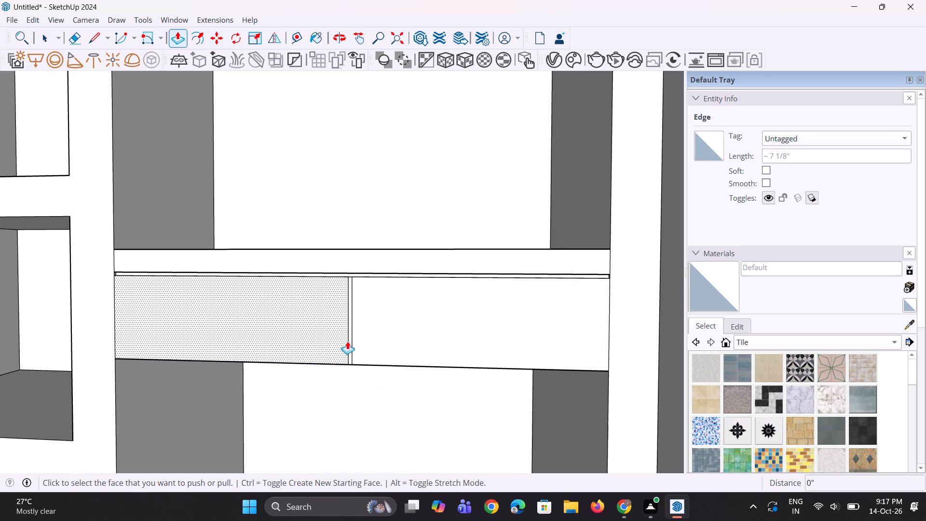
double_click(350, 343)
middle_click_drag(351, 343, 351, 346)
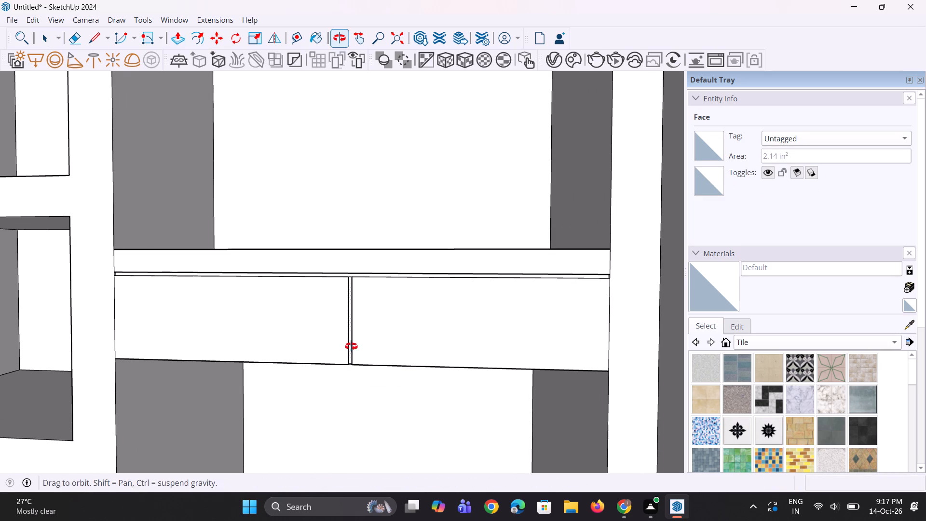
middle_click_drag(351, 346, 355, 358)
scroll(355, 343, "down", 10)
middle_click_drag(355, 343, 355, 326)
key("space")
key("space")
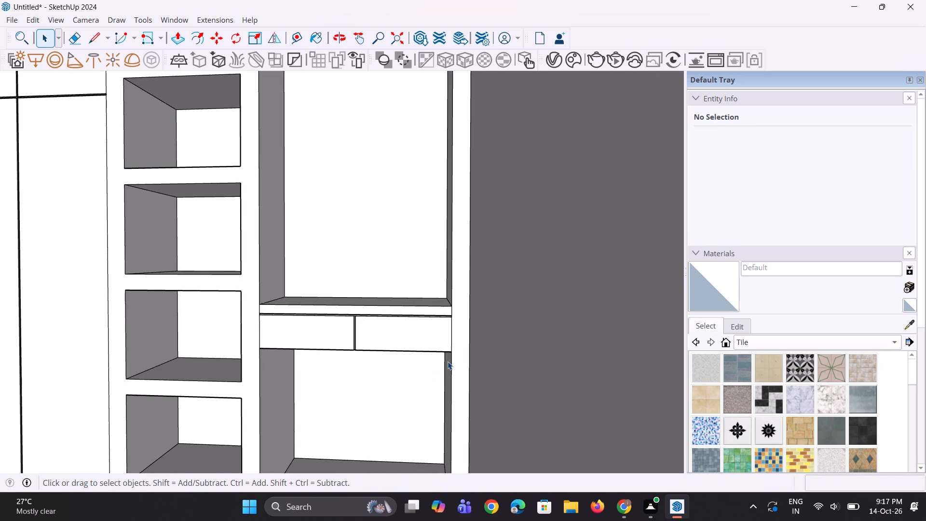
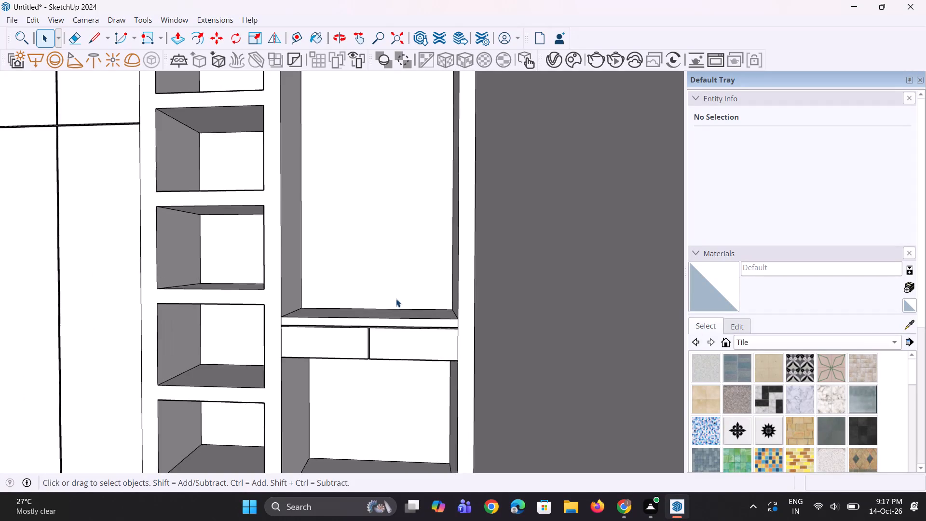
Draw a rectangle about 4'1" by 5'8" on the inner face of the side wall beside the grooved wardrobe section.
scroll(396, 299, "down", 3)
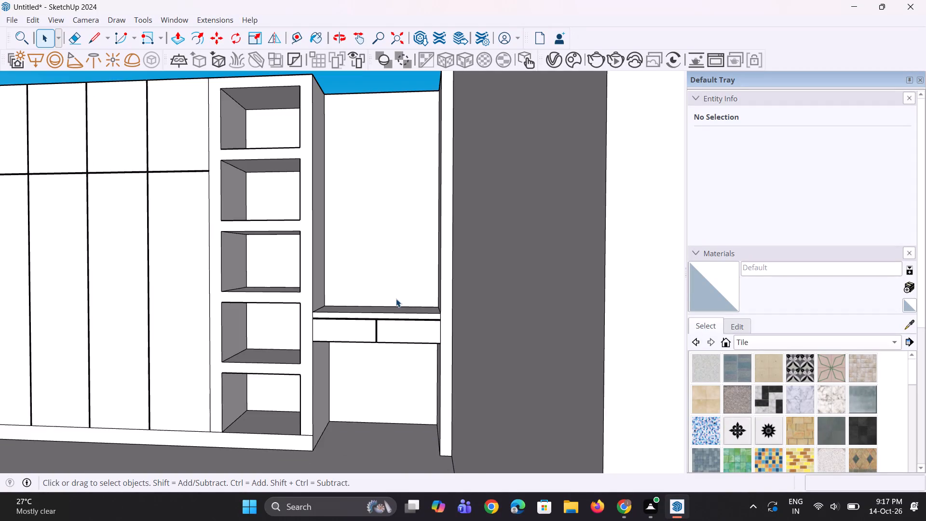
scroll(396, 298, "down", 4)
middle_click_drag(396, 298, 406, 275)
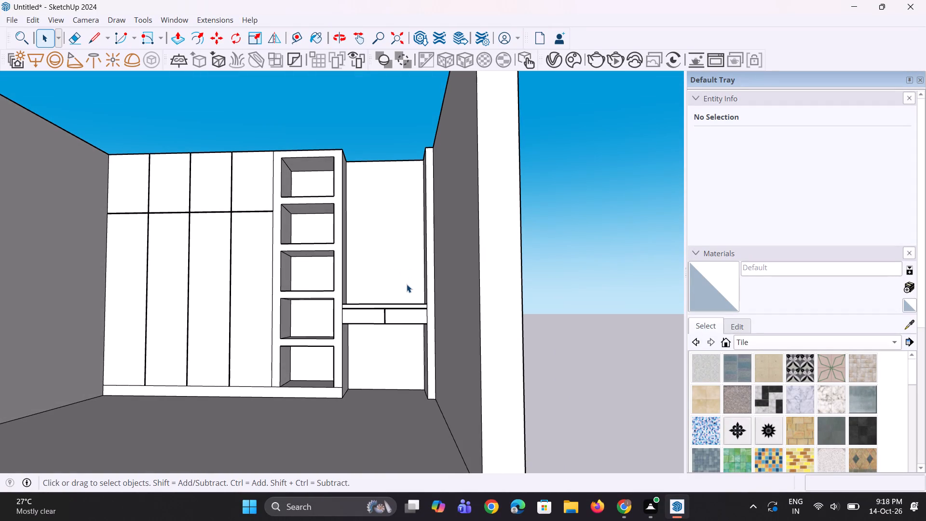
middle_click_drag(407, 284, 334, 312)
scroll(368, 307, "down", 4)
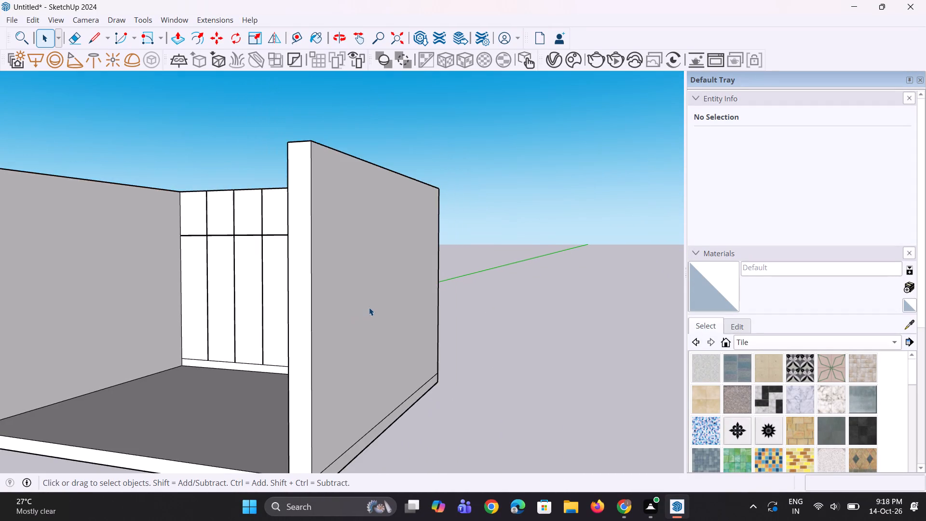
scroll(369, 307, "down", 4)
middle_click_drag(362, 321, 336, 331)
scroll(362, 321, "down", 1)
scroll(188, 302, "up", 6)
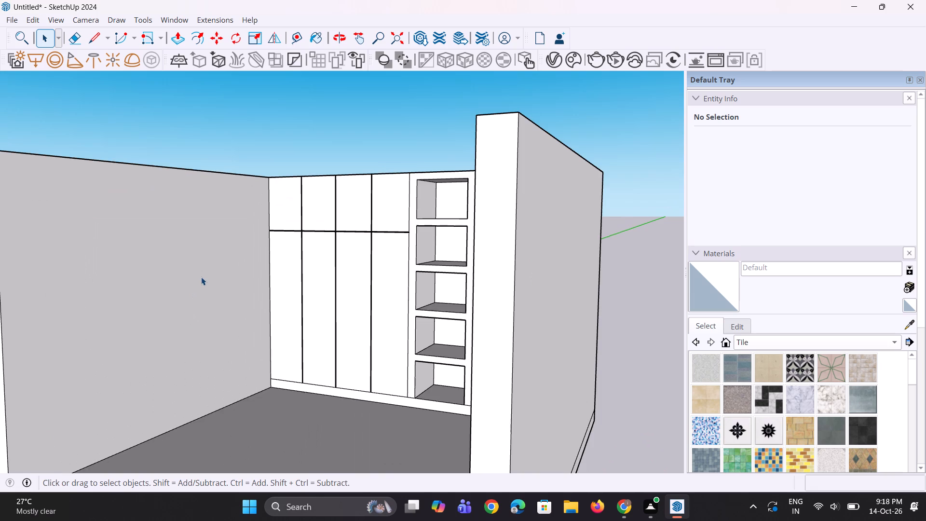
key("r")
scroll(203, 276, "up", 4)
left_click(196, 244)
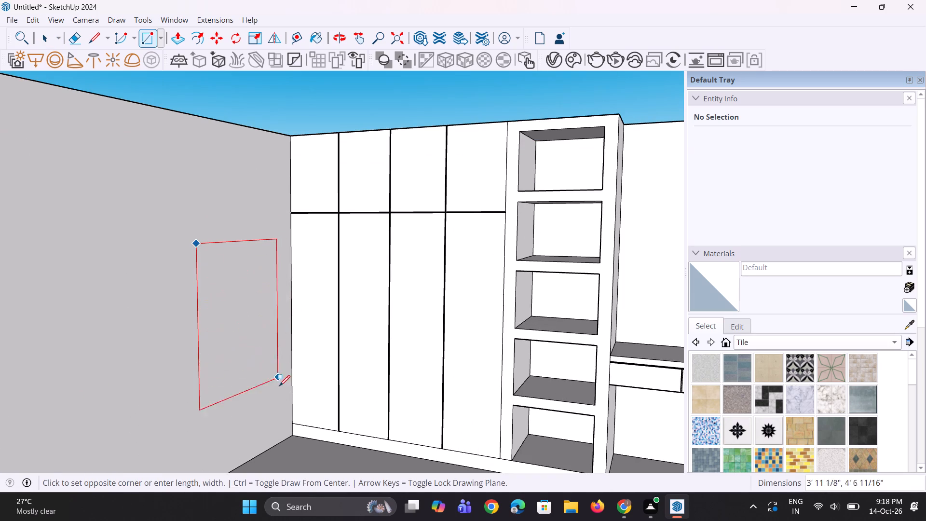
left_click(282, 414)
Move the rectangular face on the side wall straight up by about 2'.
middle_click_drag(231, 396, 227, 416)
scroll(237, 396, "up", 3)
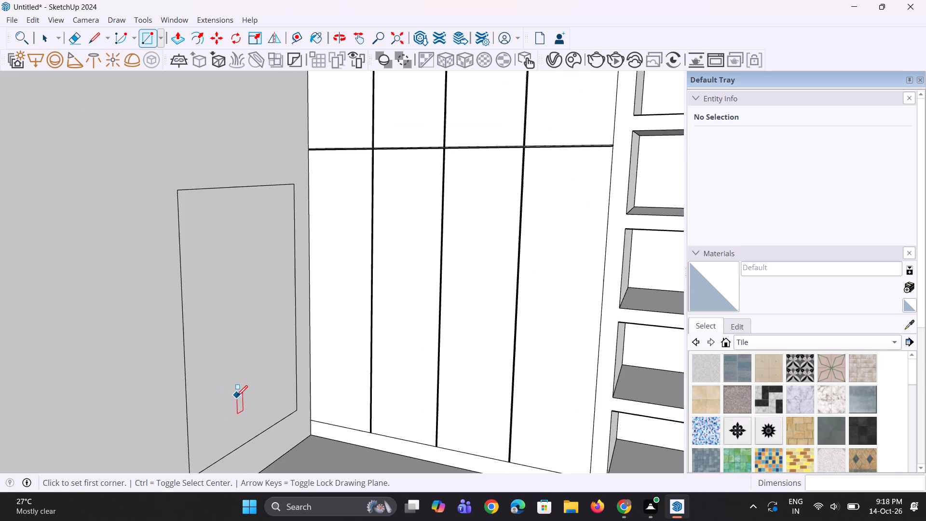
key("space")
left_click(243, 396)
key("m")
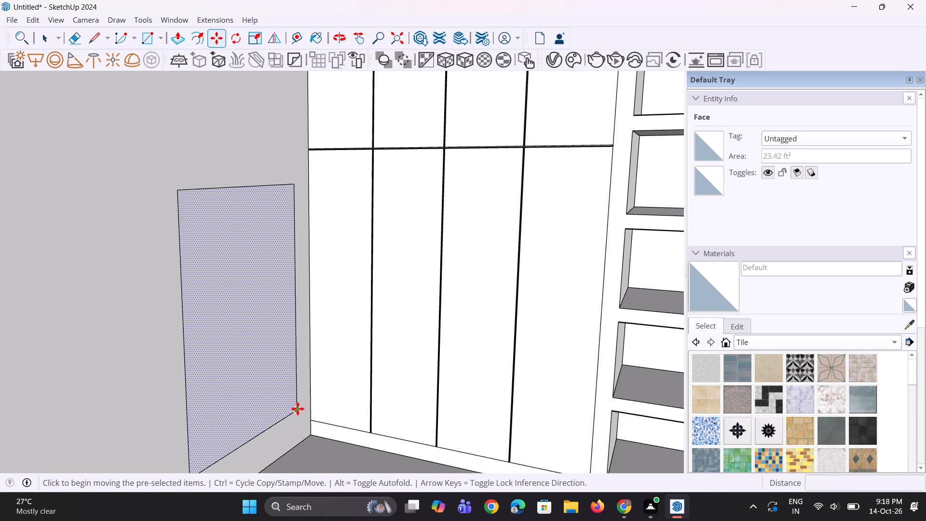
left_click(298, 409)
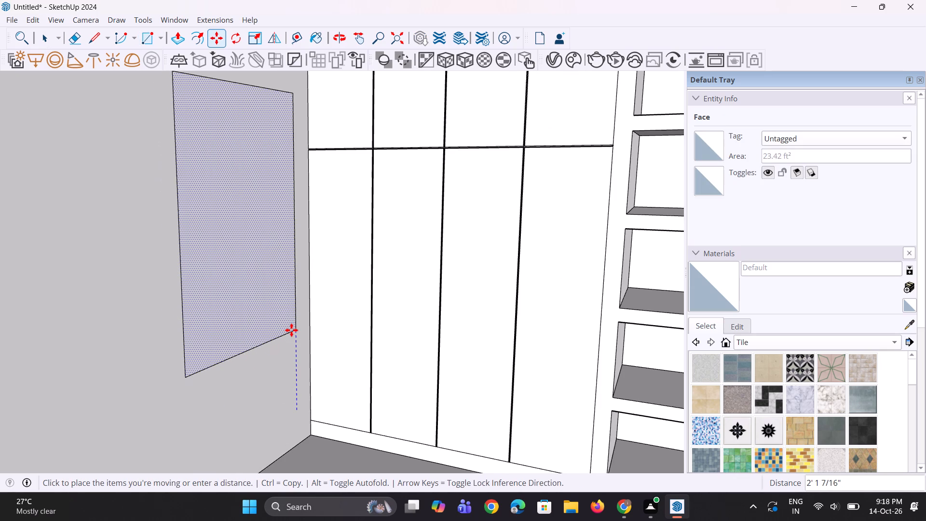
left_click(293, 339)
scroll(295, 363, "down", 5)
scroll(295, 369, "up", 1)
Lower the rectangle on the side wall slightly to adjust its height above the floor.
middle_click_drag(296, 370, 251, 392)
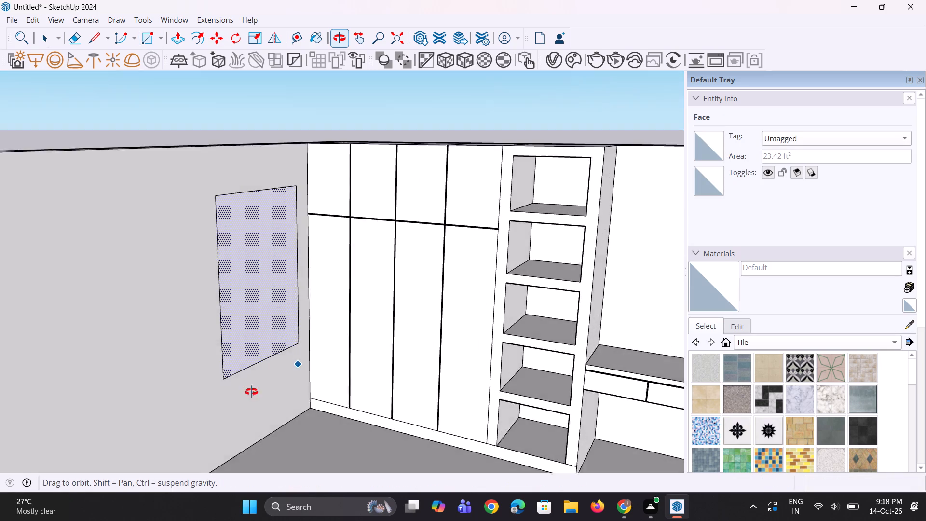
middle_click_drag(251, 392, 231, 399)
scroll(299, 354, "up", 5)
left_click(308, 331)
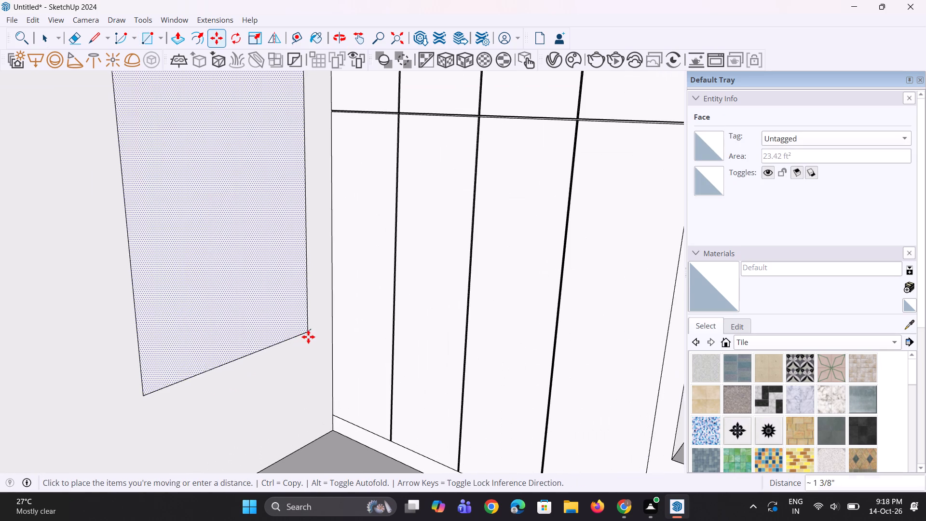
left_click(308, 354)
scroll(308, 354, "down", 5)
scroll(308, 354, "up", 1)
middle_click_drag(308, 354, 300, 350)
scroll(300, 350, "up", 3)
scroll(291, 359, "down", 5)
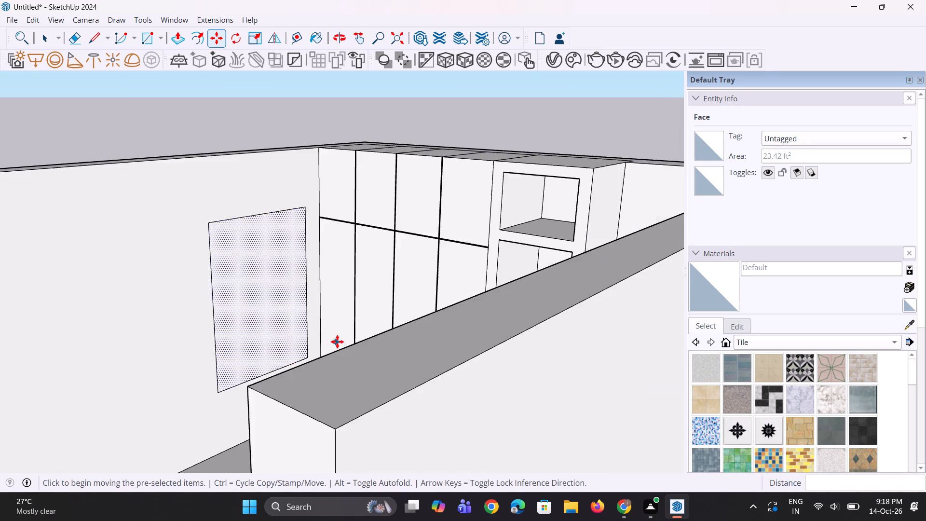
scroll(337, 342, "down", 4)
scroll(279, 357, "up", 3)
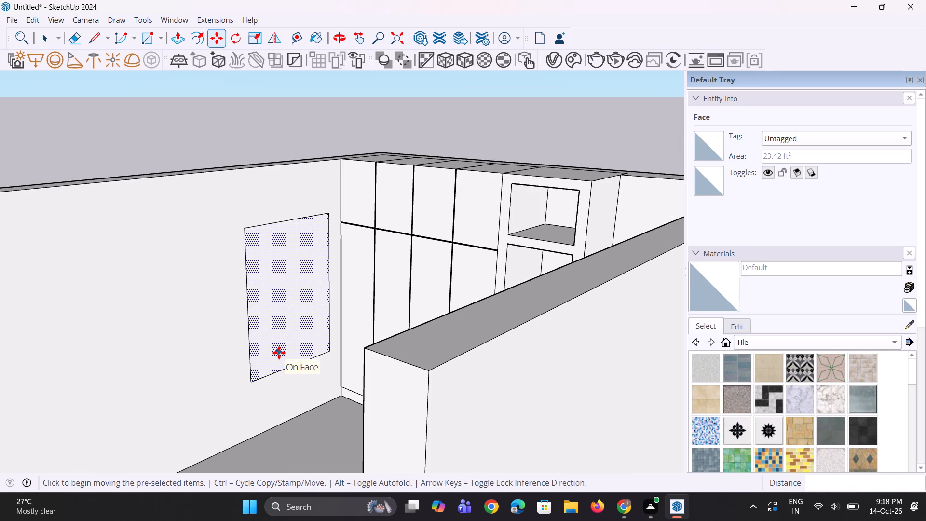
key("space")
key("space")
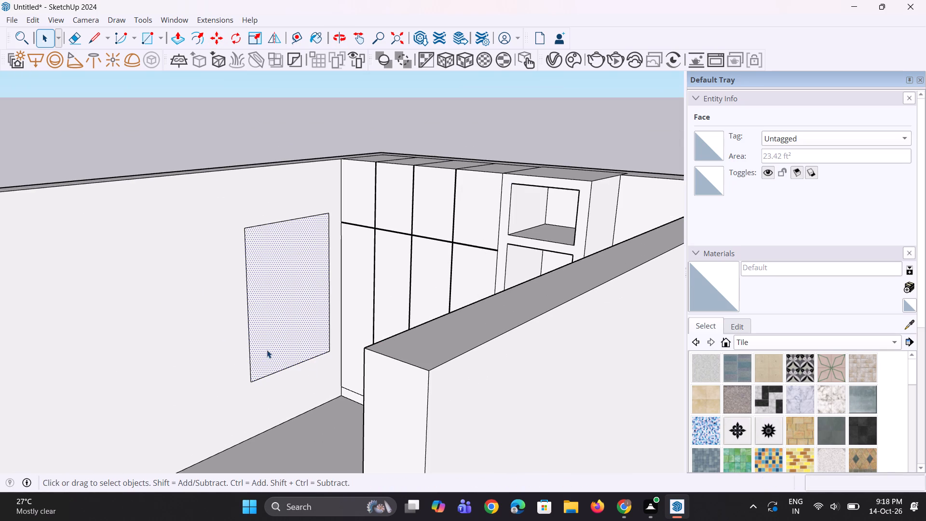
Copy the side wall's inner vertical edge at the open front about 9 3/4" along the wall towards the wardrobe.
scroll(260, 344, "down", 6)
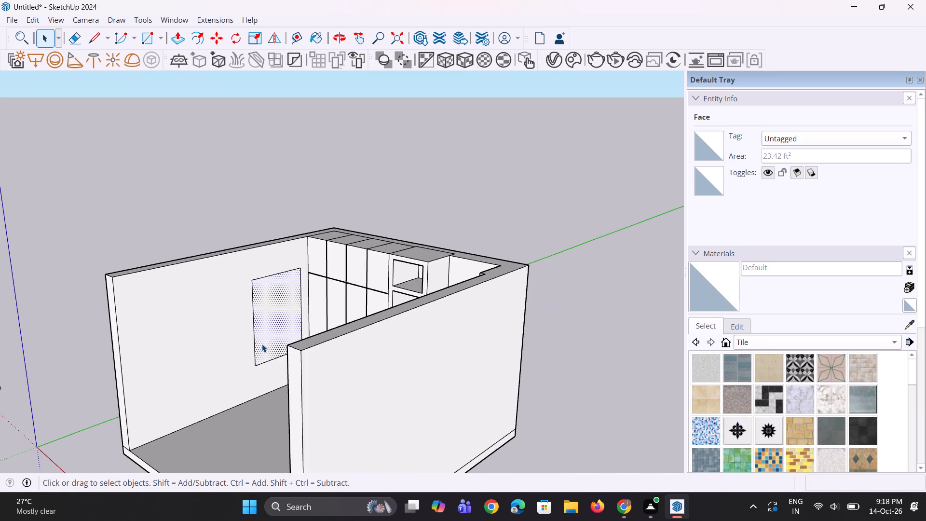
scroll(262, 343, "up", 1)
scroll(262, 343, "down", 4)
scroll(260, 356, "up", 5)
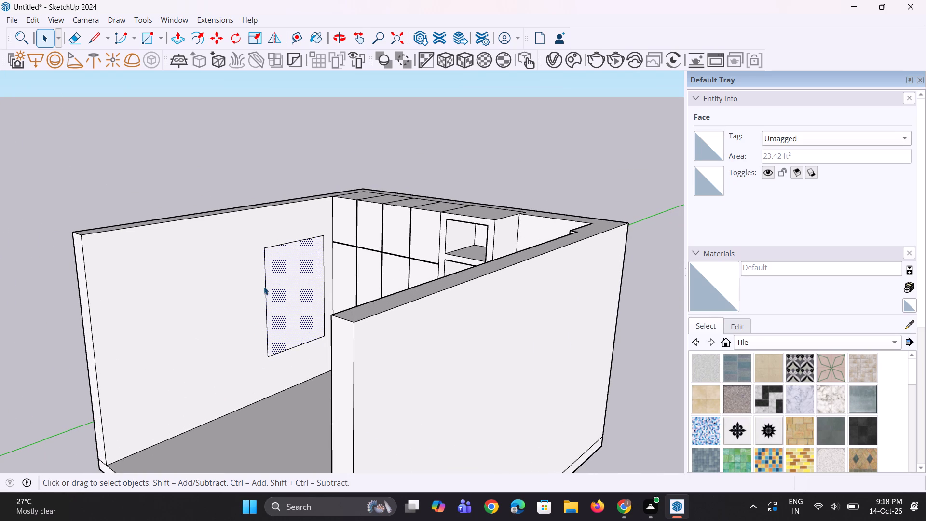
left_click(92, 318)
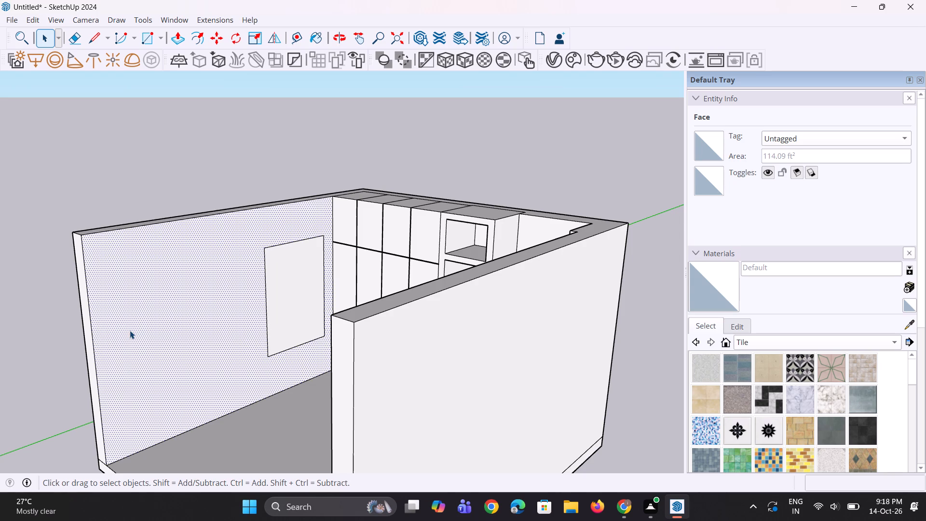
scroll(128, 329, "up", 1)
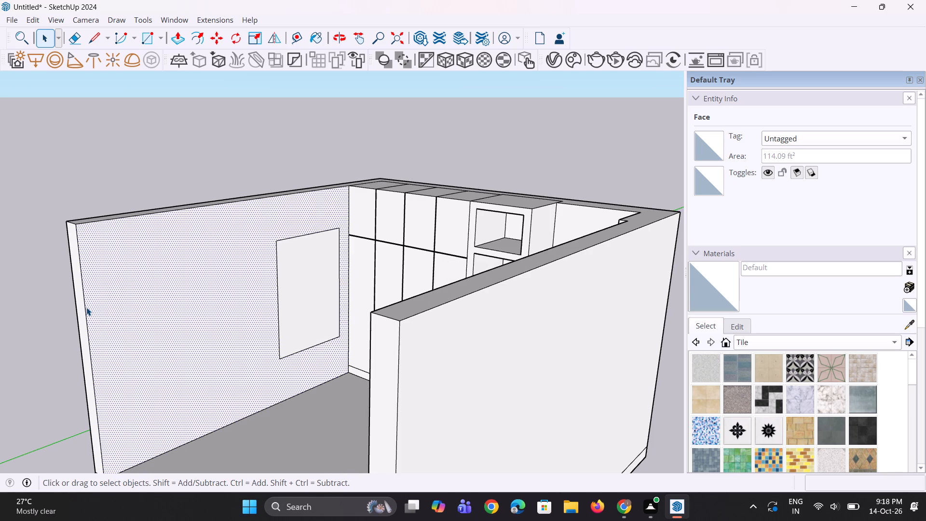
left_click(86, 307)
key("m")
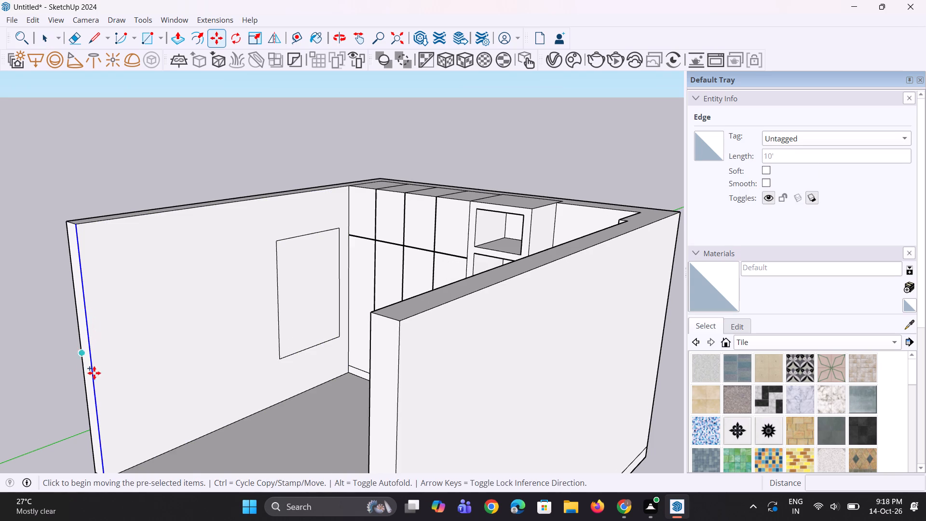
scroll(120, 341, "down", 4)
scroll(117, 433, "up", 7)
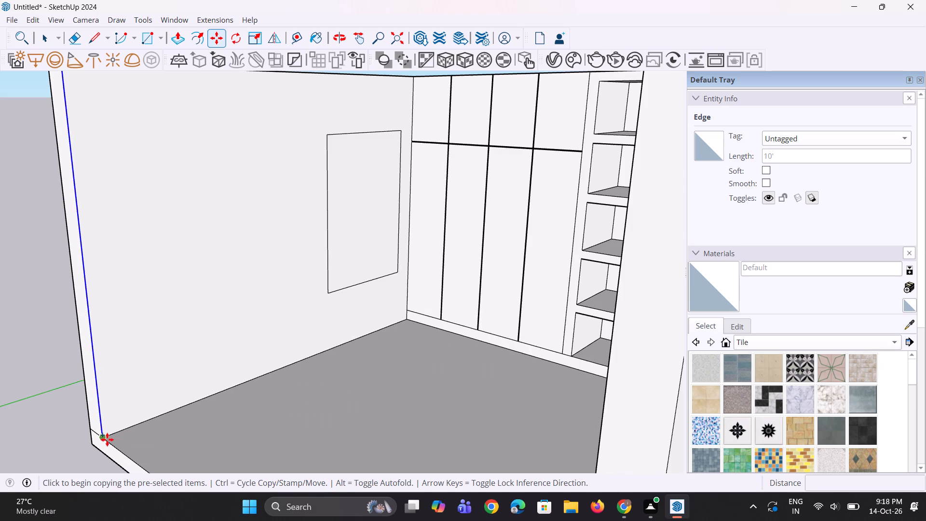
left_click(107, 439)
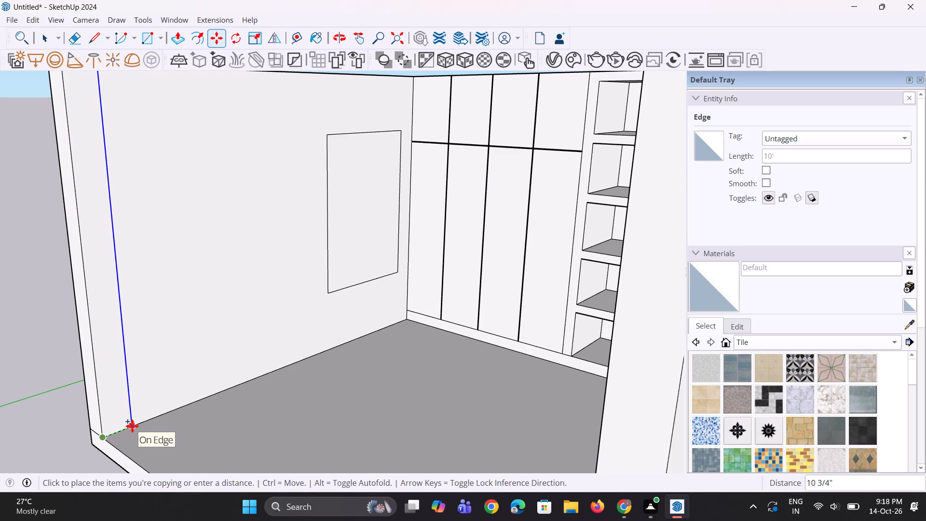
left_click(129, 426)
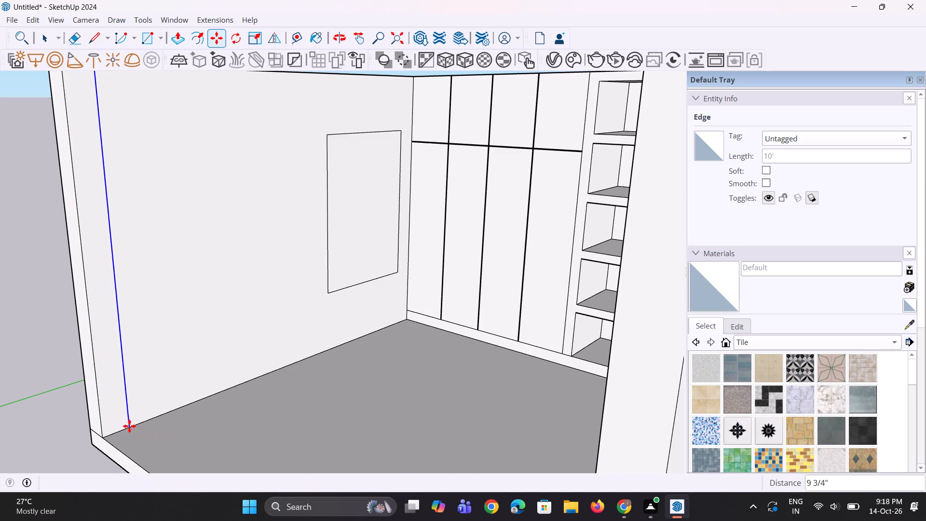
scroll(164, 424, "down", 3)
Copy the new vertical line about 8'1" along the side wall, placing it just beside the rectangle's nearer edge.
key("m")
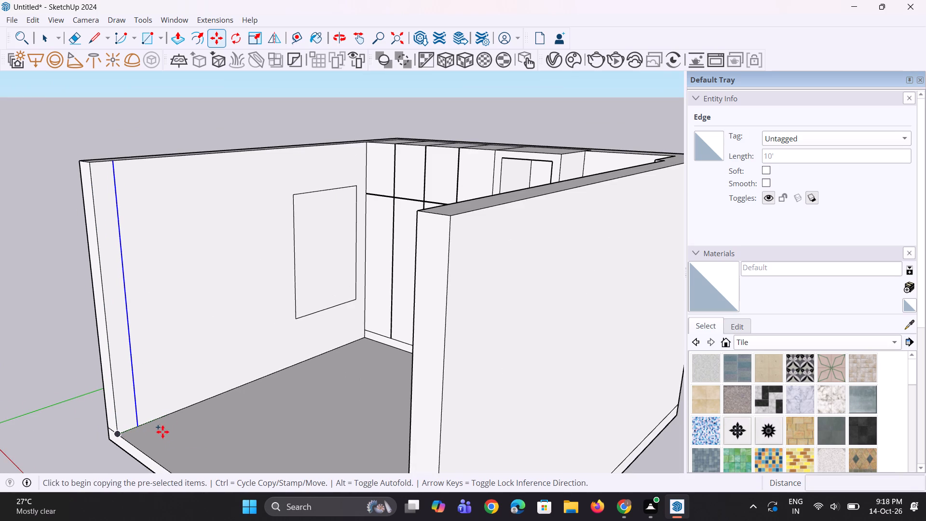
left_click(138, 426)
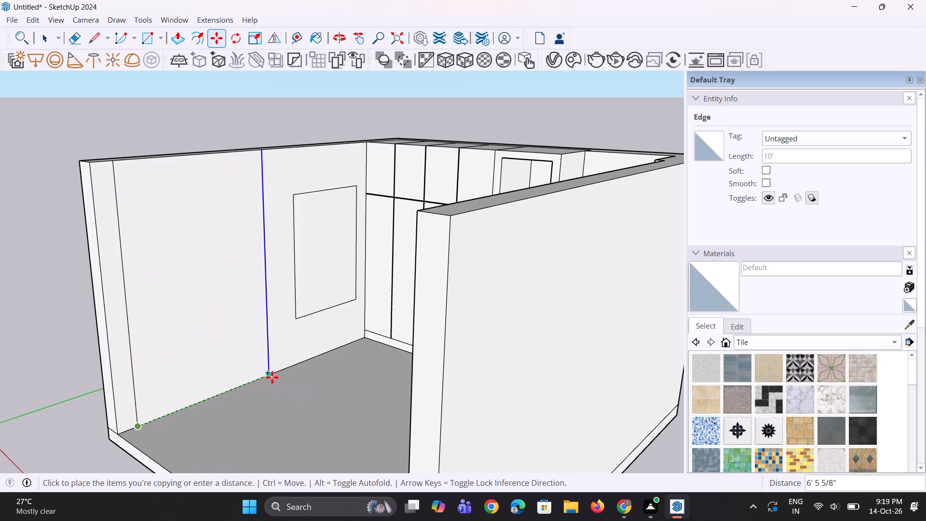
left_click(294, 363)
middle_click_drag(294, 367, 243, 380)
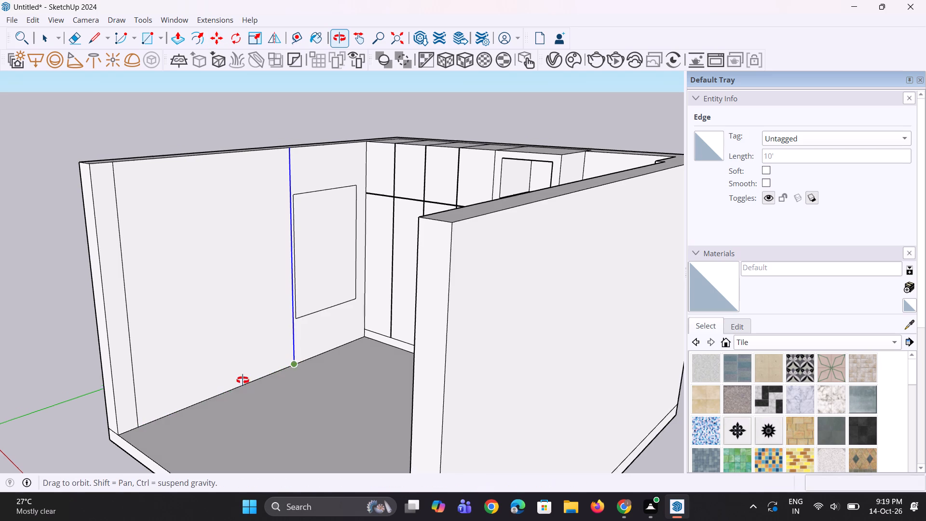
middle_click_drag(243, 380, 251, 392)
key("space")
scroll(293, 262, "up", 7)
key("space")
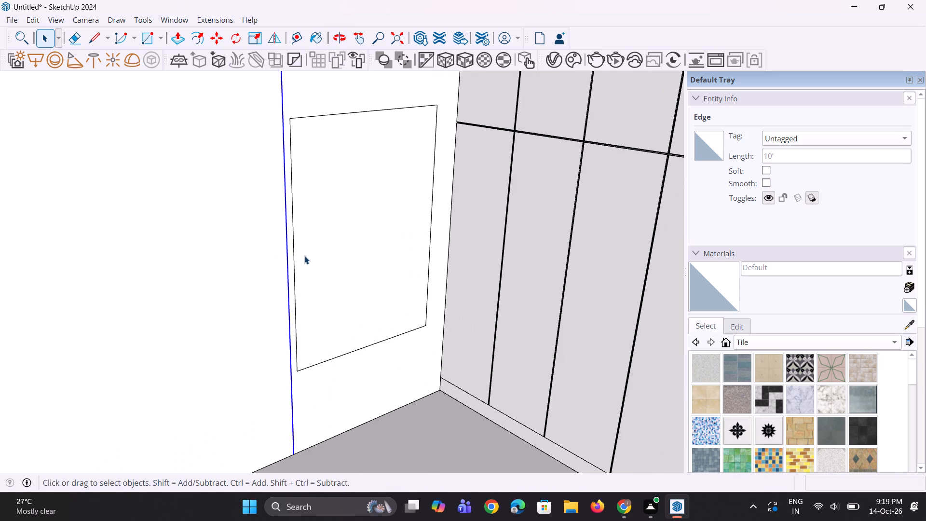
scroll(309, 275, "down", 8)
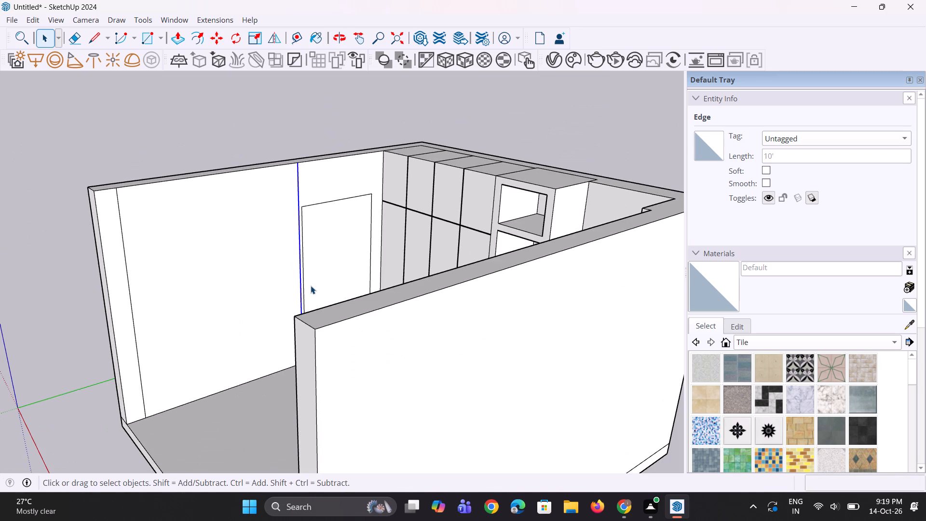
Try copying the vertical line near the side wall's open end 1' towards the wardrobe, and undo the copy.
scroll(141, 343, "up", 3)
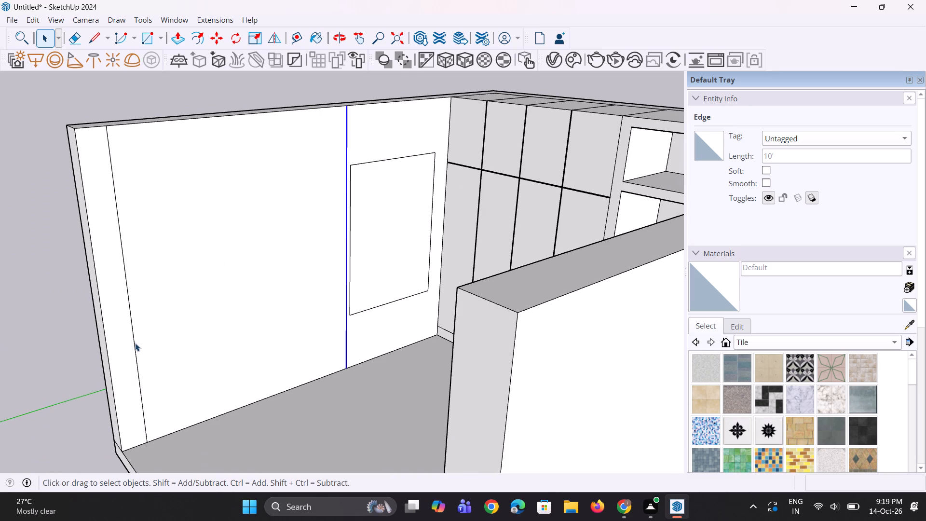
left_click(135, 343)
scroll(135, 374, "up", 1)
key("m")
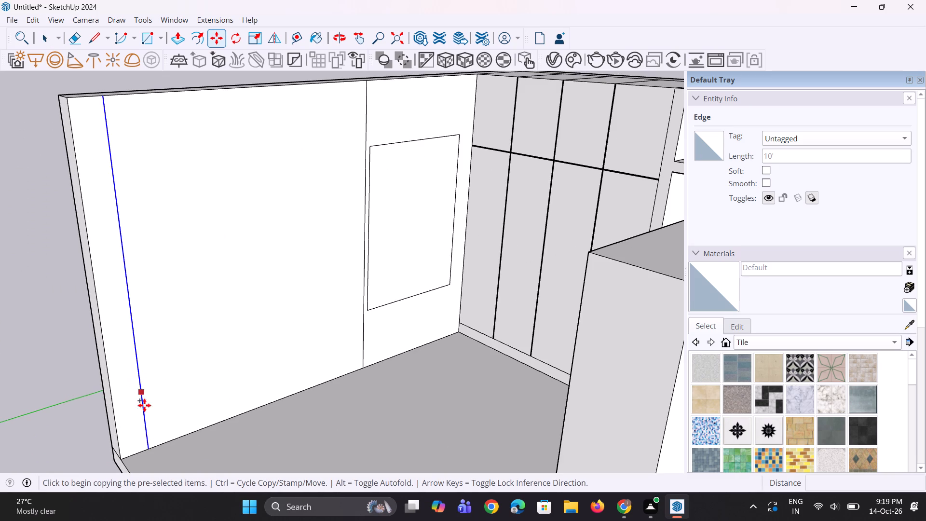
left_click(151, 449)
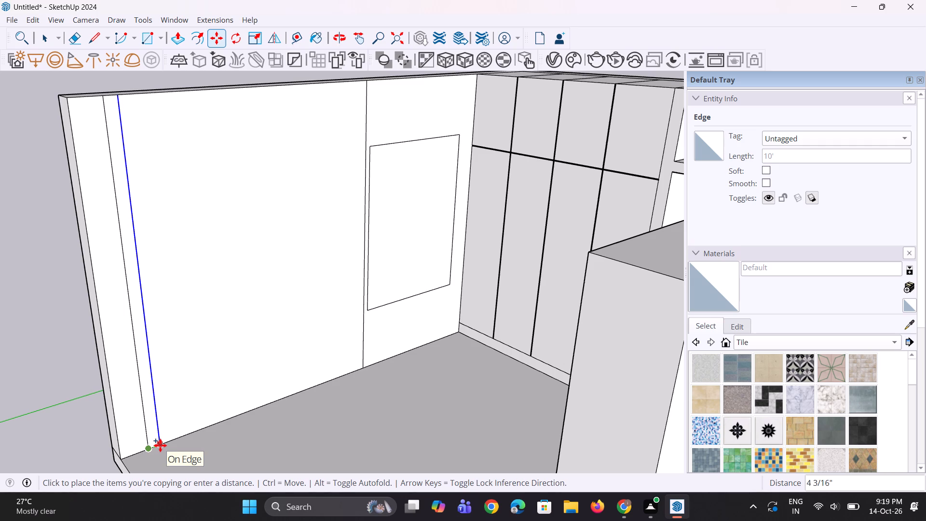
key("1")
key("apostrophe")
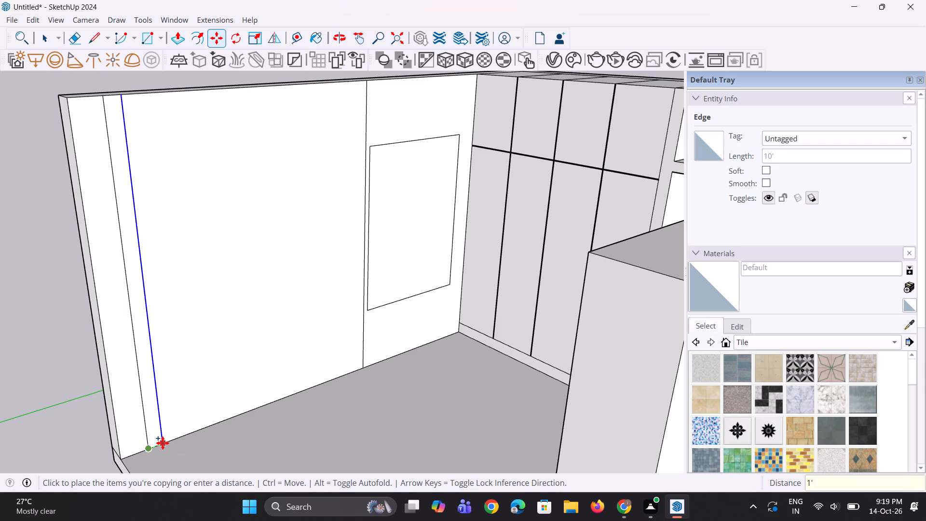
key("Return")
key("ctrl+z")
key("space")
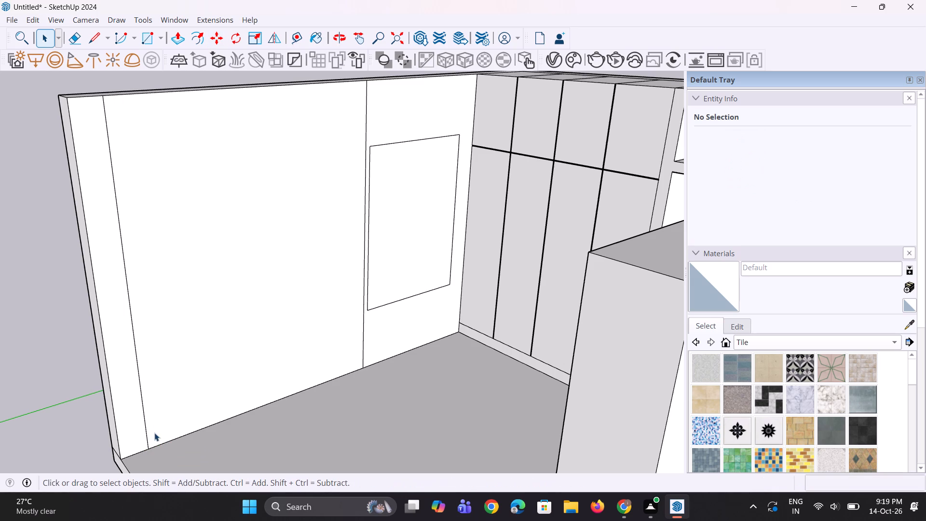
Copy the vertical line near the side wall's open end about 2 9/16" towards the wardrobe to outline a narrow strip.
left_click(145, 428)
scroll(145, 450, "up", 2)
key("m")
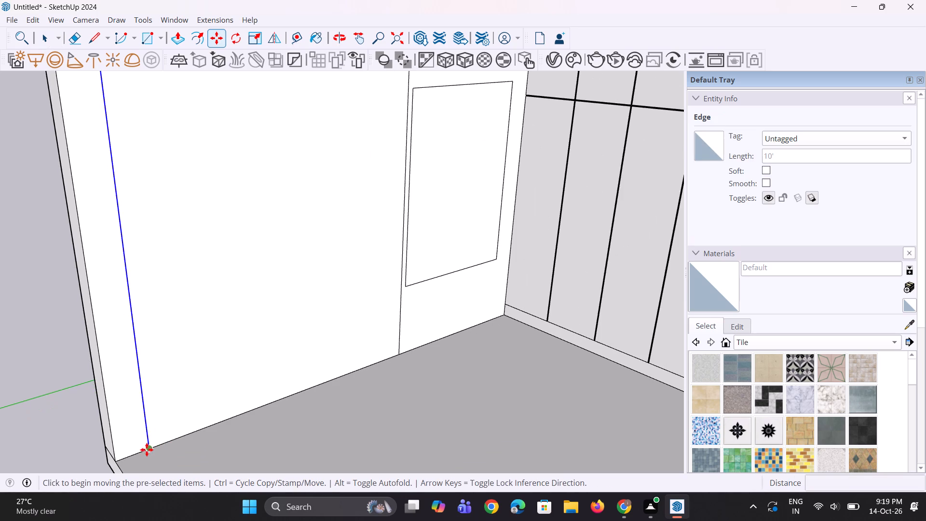
left_click(151, 448)
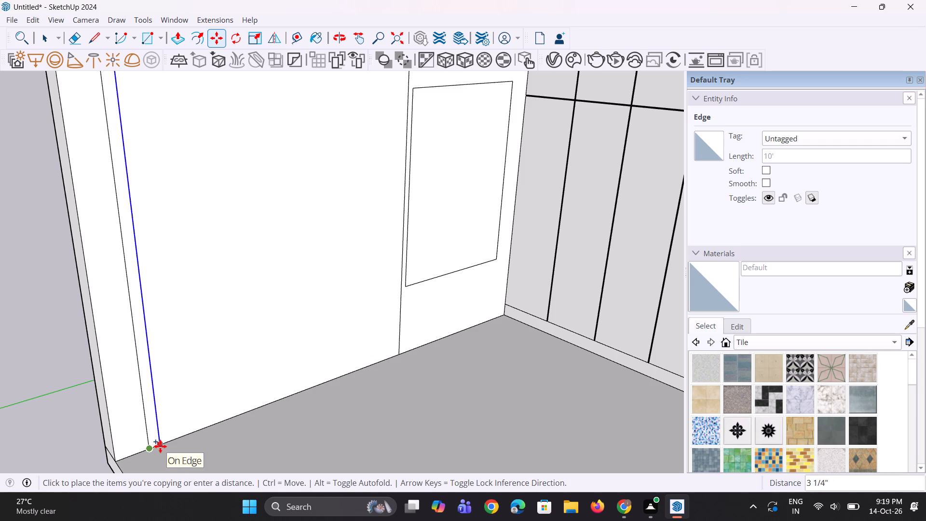
left_click(158, 447)
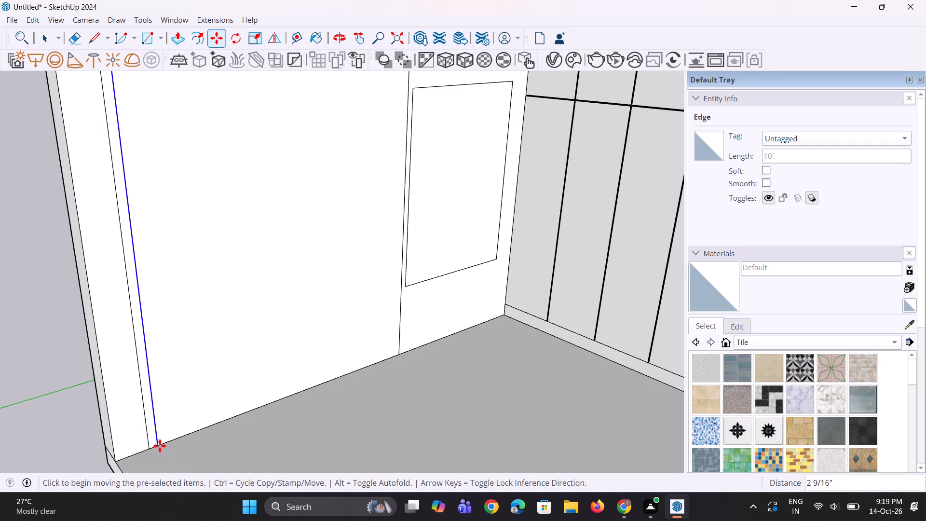
scroll(160, 446, "down", 6)
scroll(143, 276, "up", 2)
scroll(135, 205, "up", 4)
key("space")
scroll(127, 192, "up", 1)
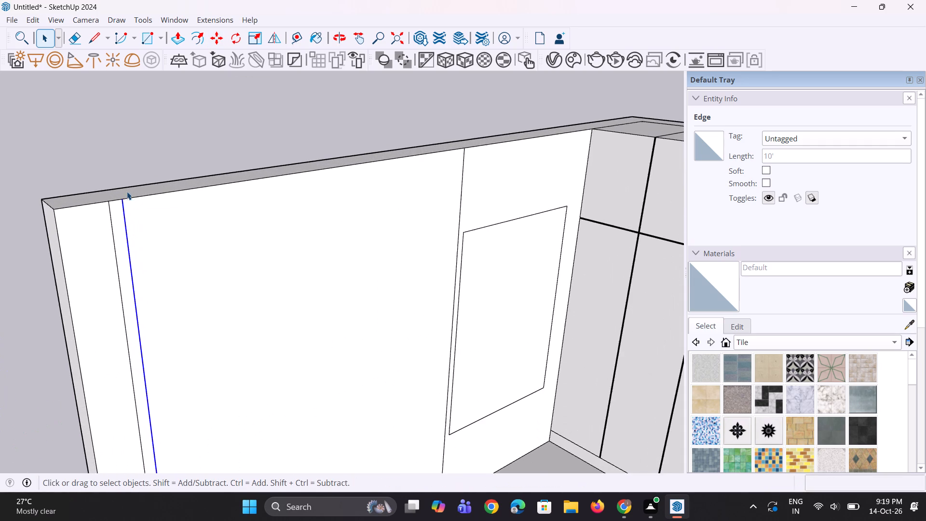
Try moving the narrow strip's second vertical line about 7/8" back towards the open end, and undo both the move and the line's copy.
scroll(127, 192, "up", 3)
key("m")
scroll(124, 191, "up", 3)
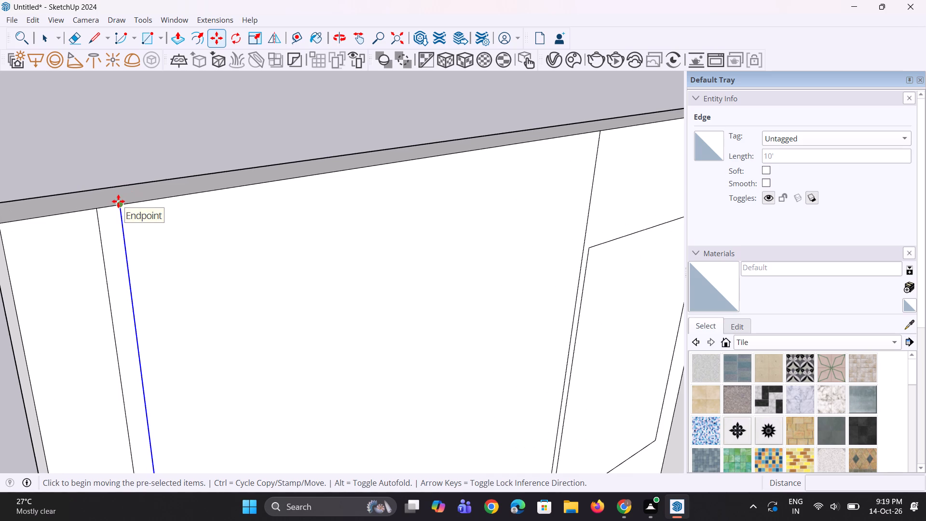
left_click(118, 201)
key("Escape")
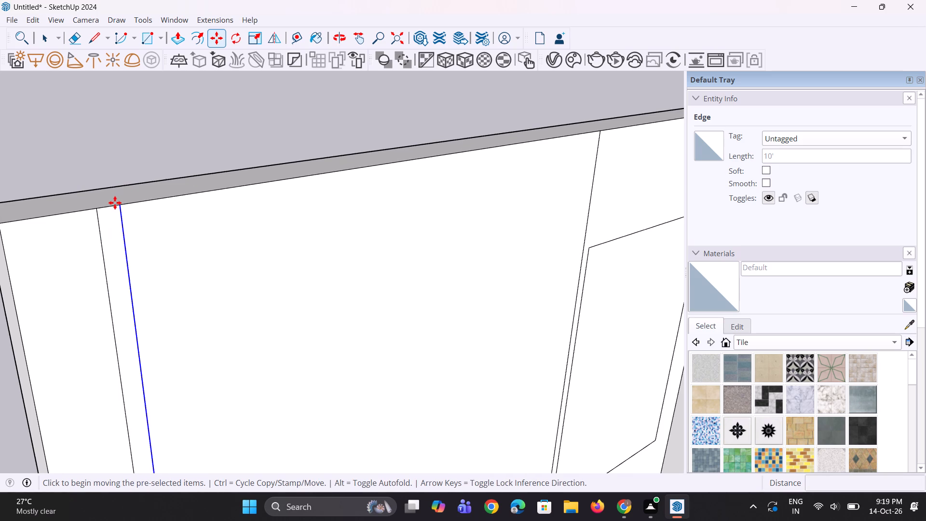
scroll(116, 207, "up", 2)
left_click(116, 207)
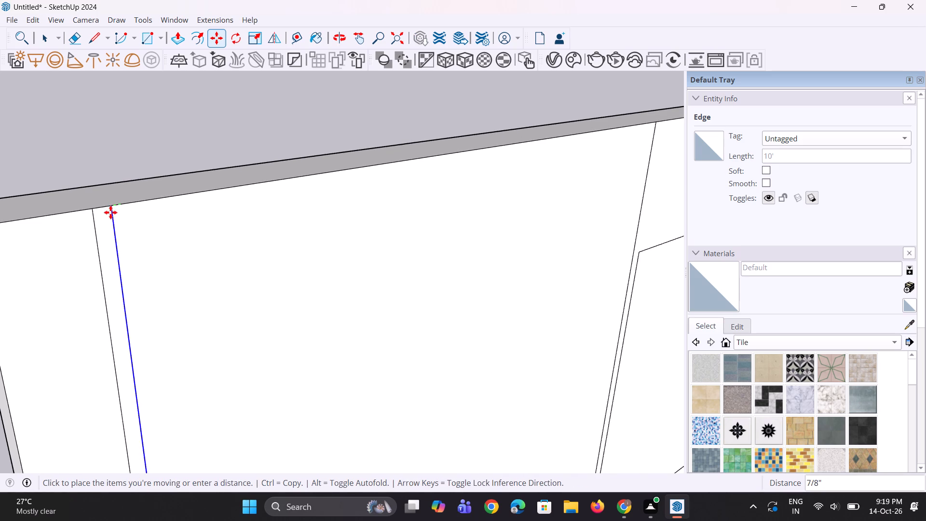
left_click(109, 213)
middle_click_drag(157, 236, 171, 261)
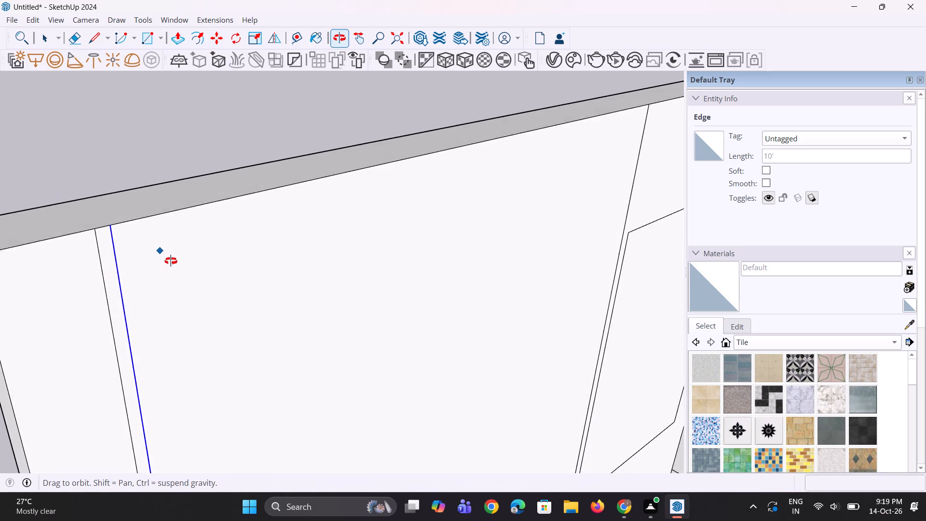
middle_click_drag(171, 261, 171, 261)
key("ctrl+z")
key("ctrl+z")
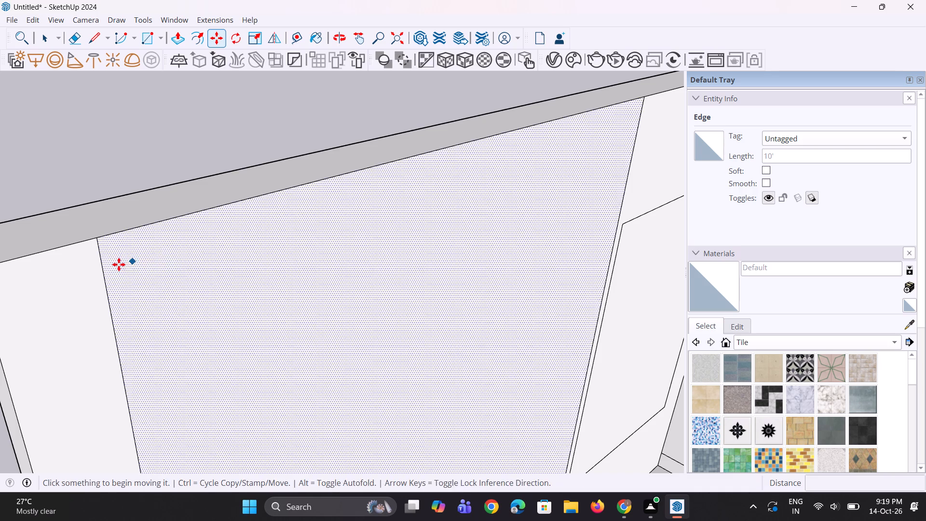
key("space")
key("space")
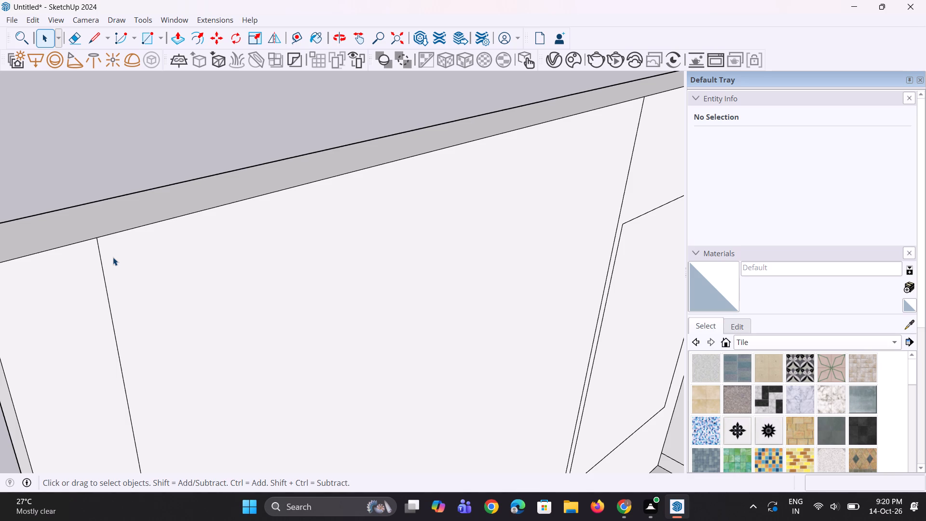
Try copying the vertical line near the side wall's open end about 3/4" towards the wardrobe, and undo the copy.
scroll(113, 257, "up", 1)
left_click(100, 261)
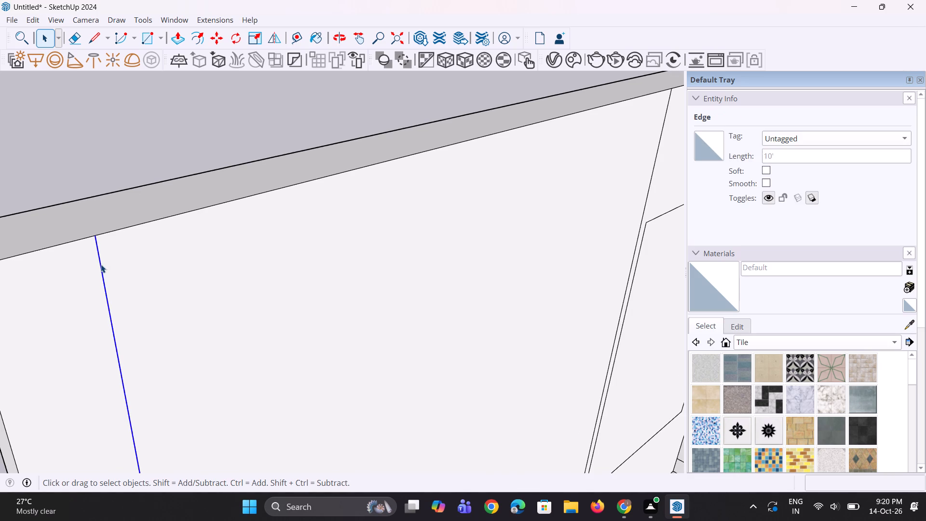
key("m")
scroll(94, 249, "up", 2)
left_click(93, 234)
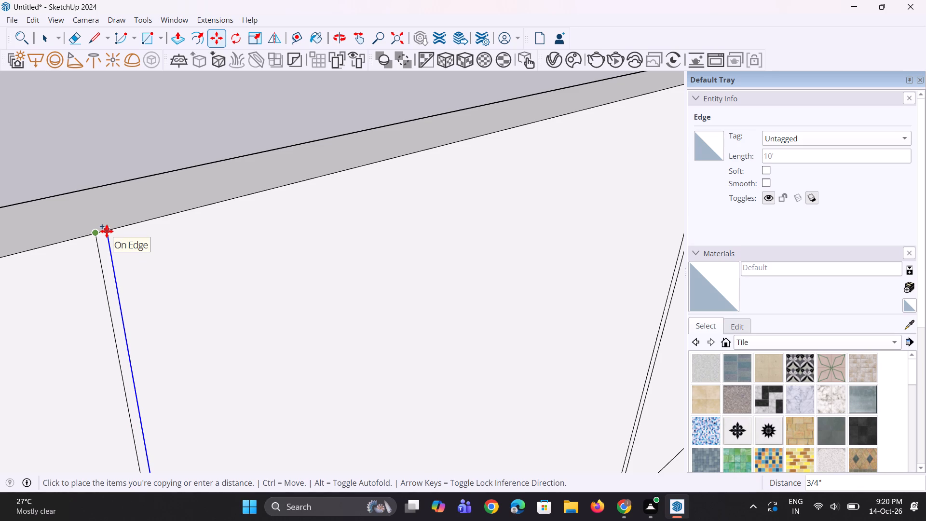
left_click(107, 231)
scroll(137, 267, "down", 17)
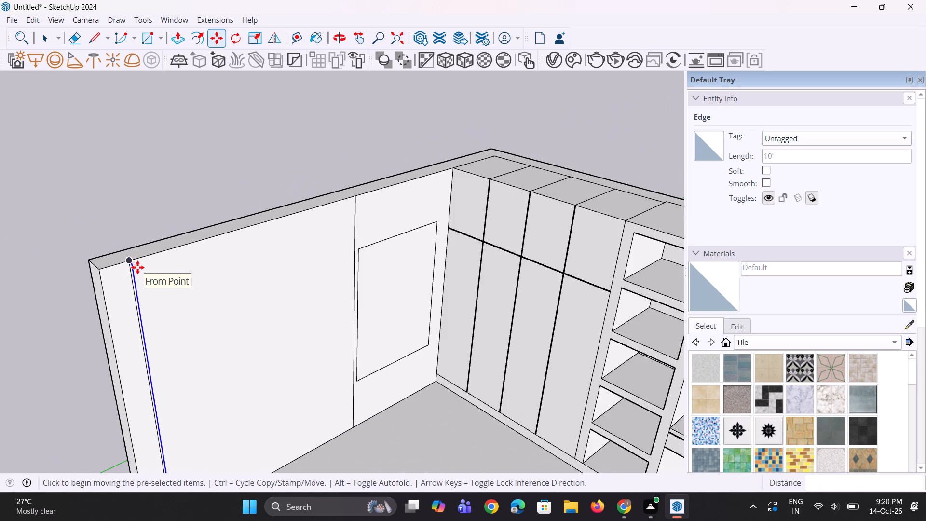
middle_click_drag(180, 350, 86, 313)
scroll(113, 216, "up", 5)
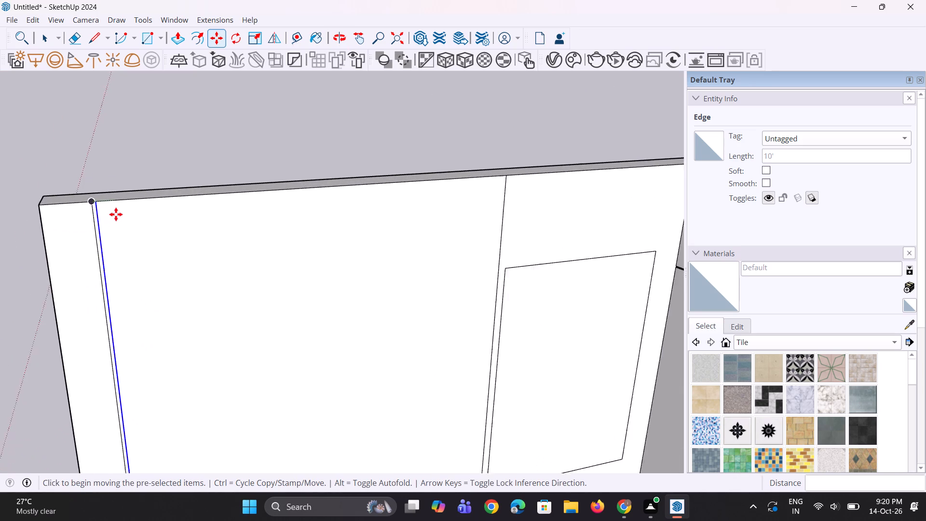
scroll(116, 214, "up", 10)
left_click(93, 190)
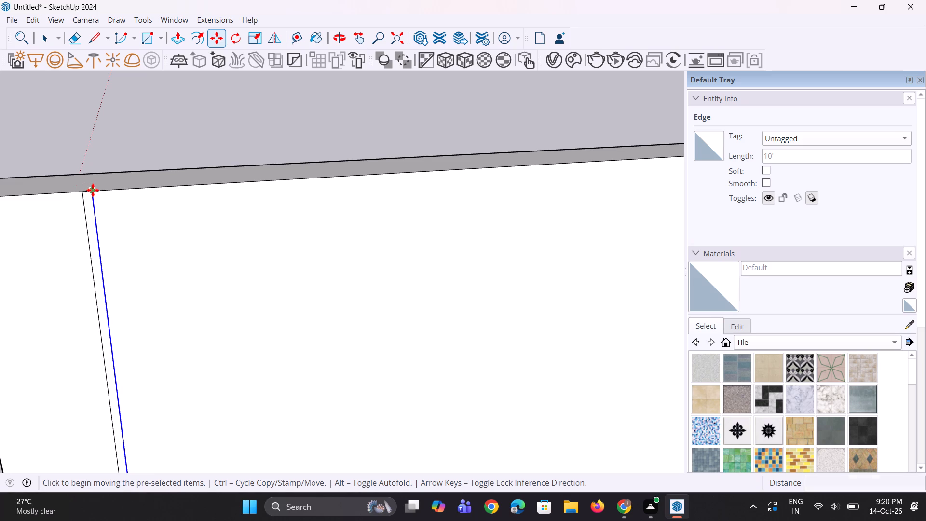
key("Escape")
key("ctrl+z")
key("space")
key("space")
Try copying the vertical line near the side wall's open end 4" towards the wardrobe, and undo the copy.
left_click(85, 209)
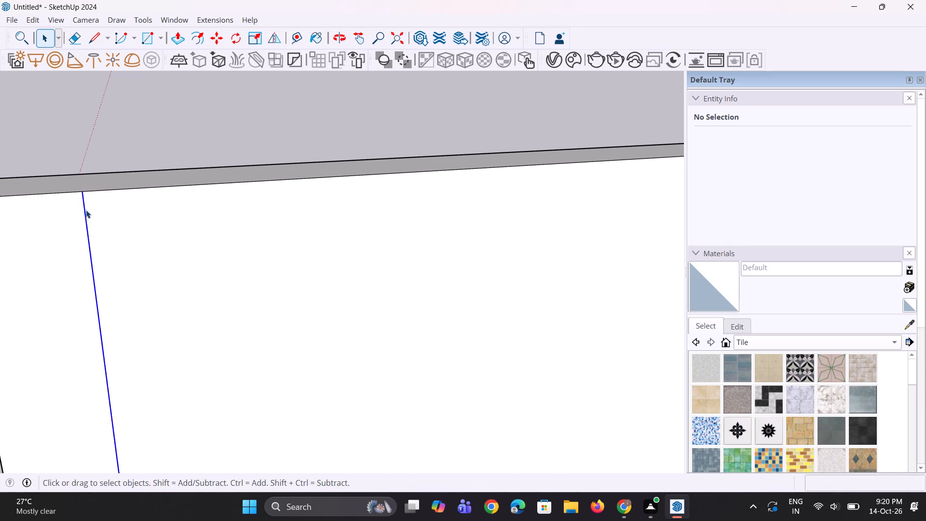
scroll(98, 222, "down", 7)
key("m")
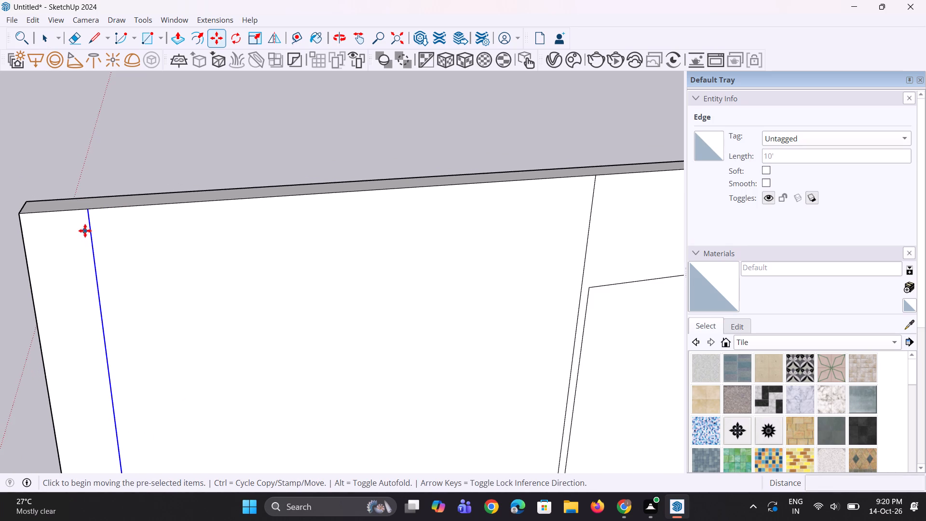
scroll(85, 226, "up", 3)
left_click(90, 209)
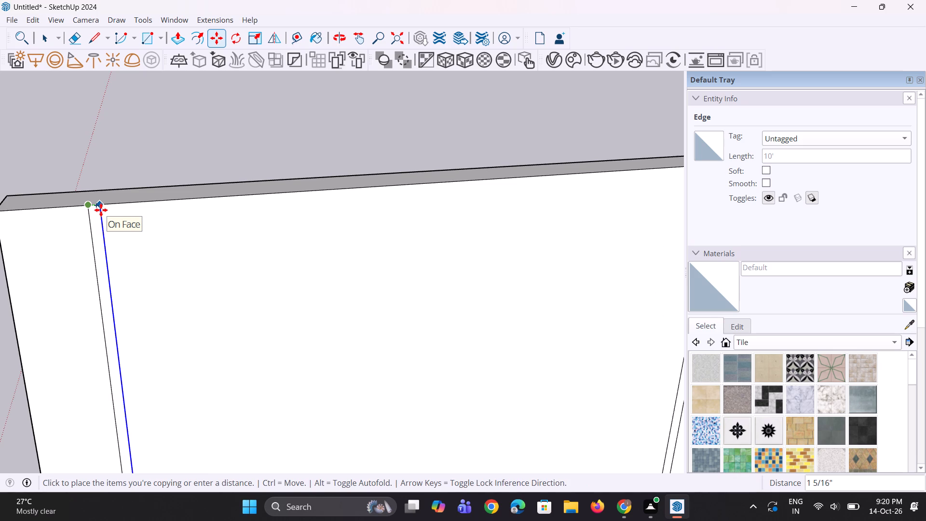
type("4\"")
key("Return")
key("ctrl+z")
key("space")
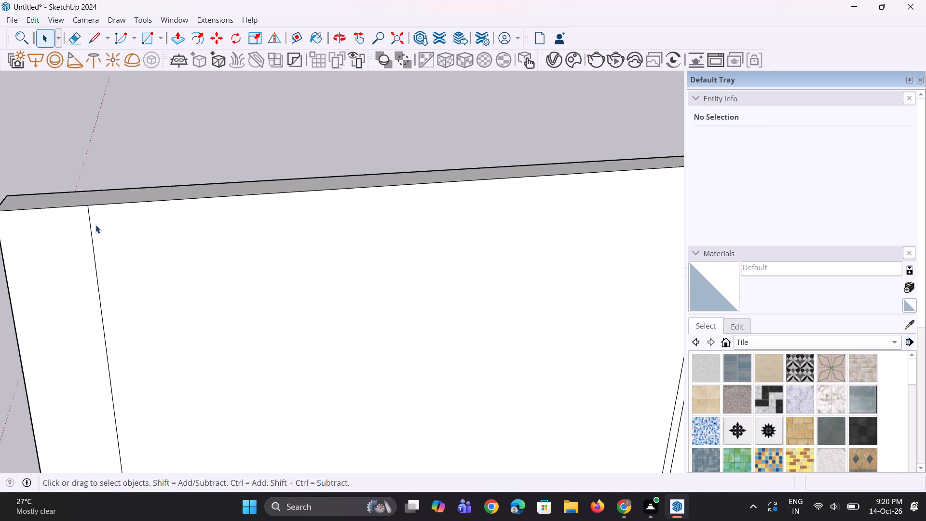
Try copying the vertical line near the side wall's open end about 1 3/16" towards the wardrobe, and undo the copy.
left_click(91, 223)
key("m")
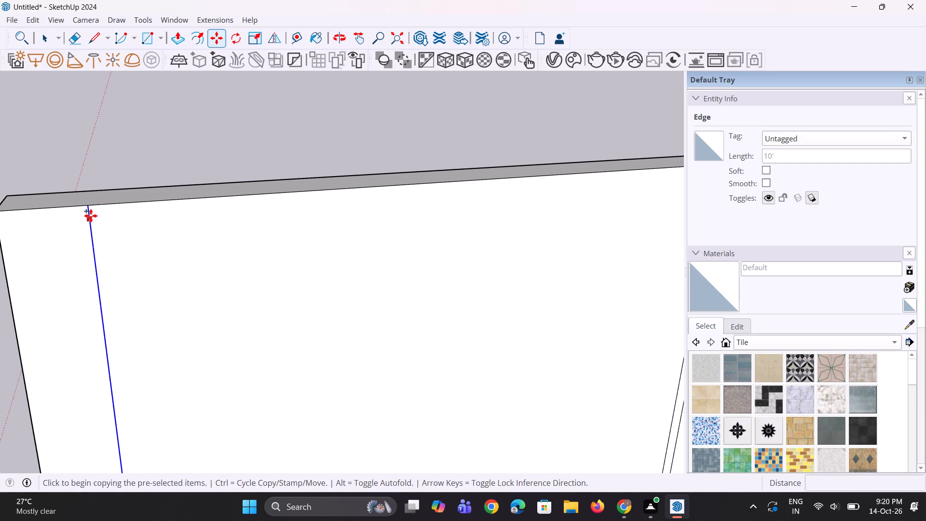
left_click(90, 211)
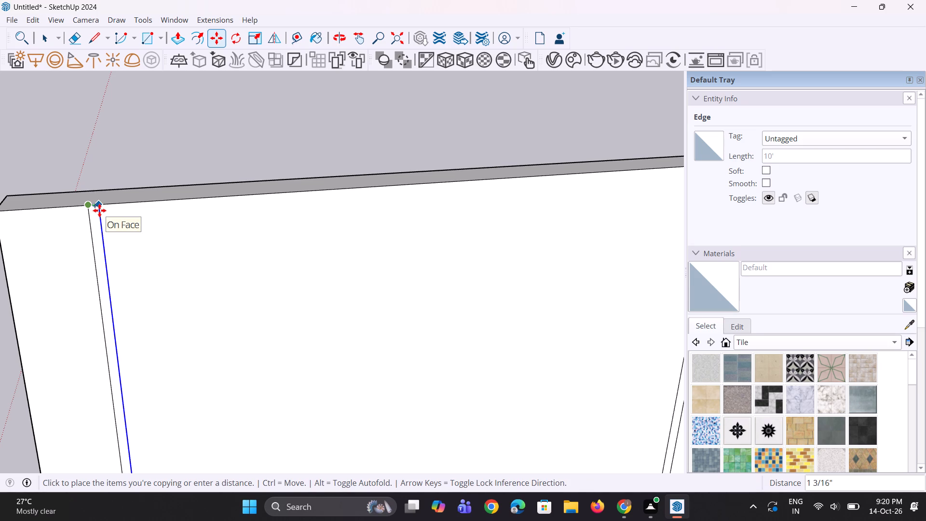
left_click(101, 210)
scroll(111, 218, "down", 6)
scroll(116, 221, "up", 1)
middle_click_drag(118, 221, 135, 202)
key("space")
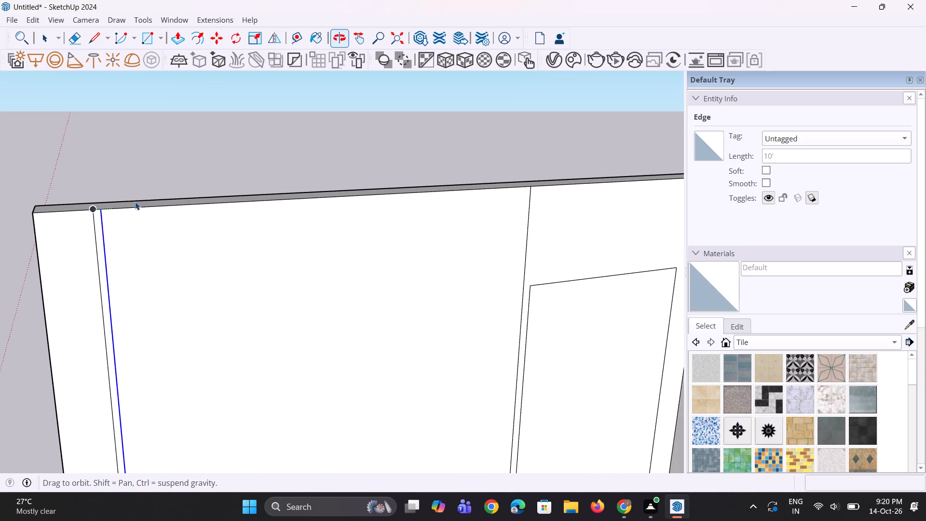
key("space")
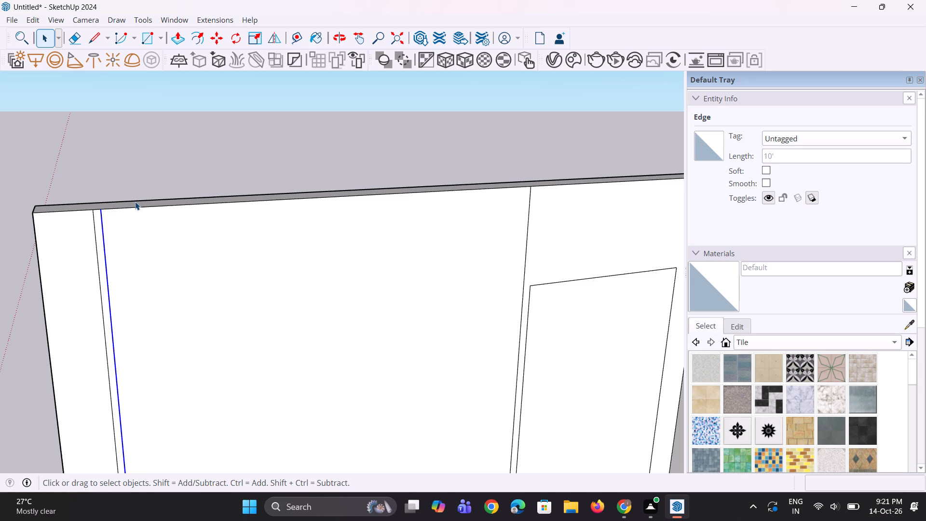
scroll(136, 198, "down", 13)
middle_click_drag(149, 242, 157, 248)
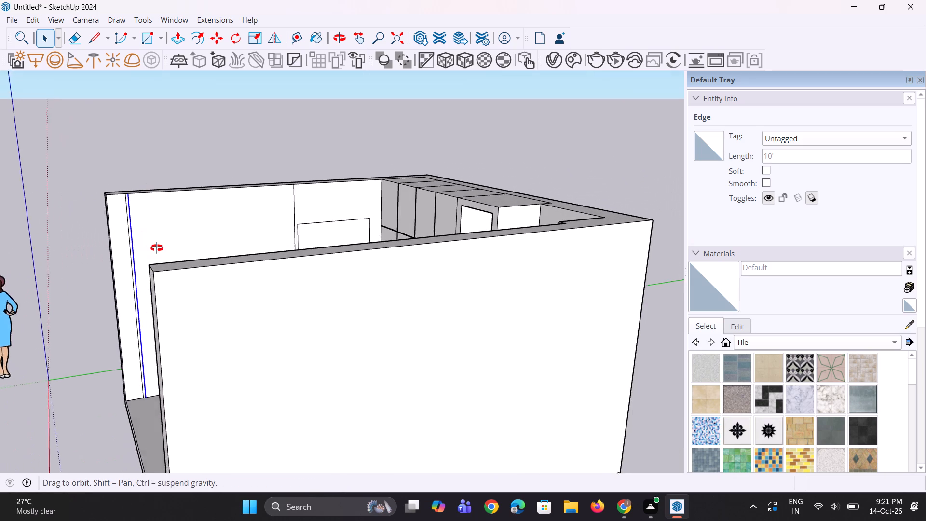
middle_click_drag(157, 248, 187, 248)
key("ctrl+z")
Copy the side wall's floor edge between the two full-height vertical lines about 3' 7" up the wall.
scroll(150, 370, "up", 4, "ctrl")
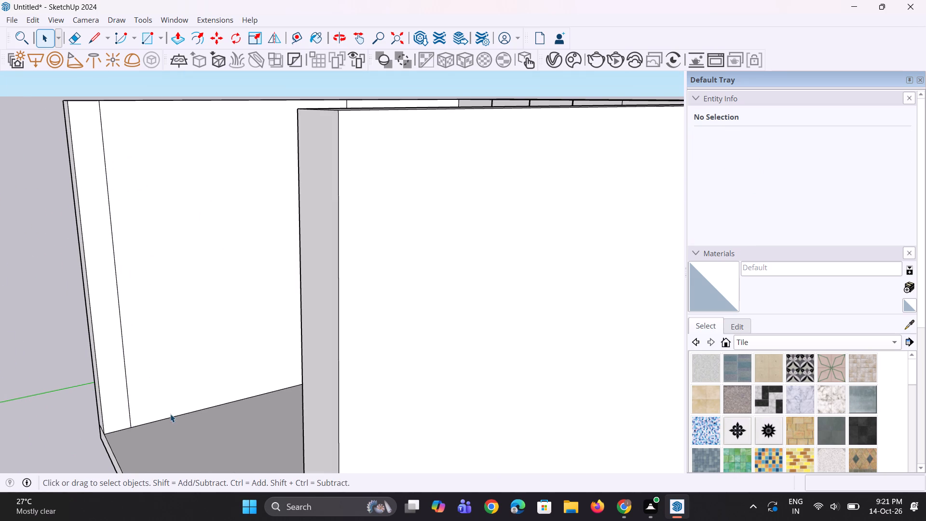
left_click(170, 416)
middle_click_drag(174, 418, 216, 418)
key("m")
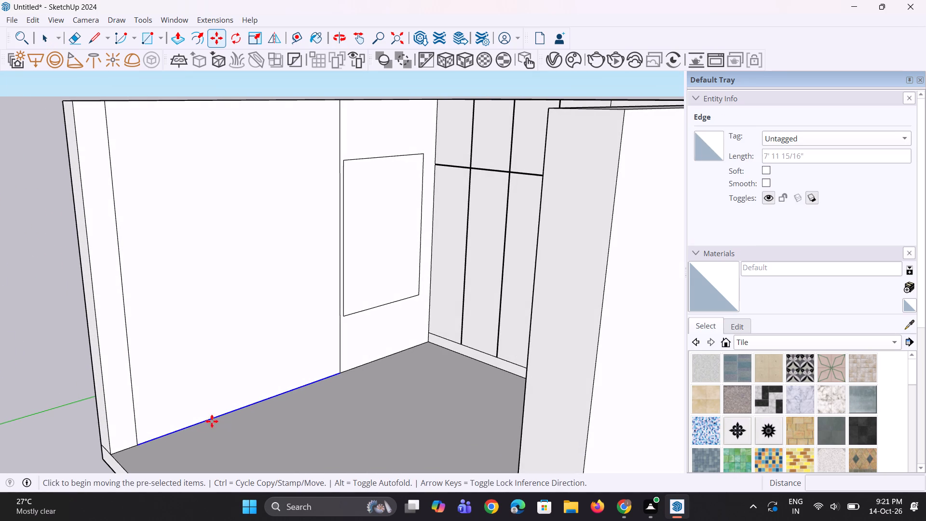
left_click(143, 447)
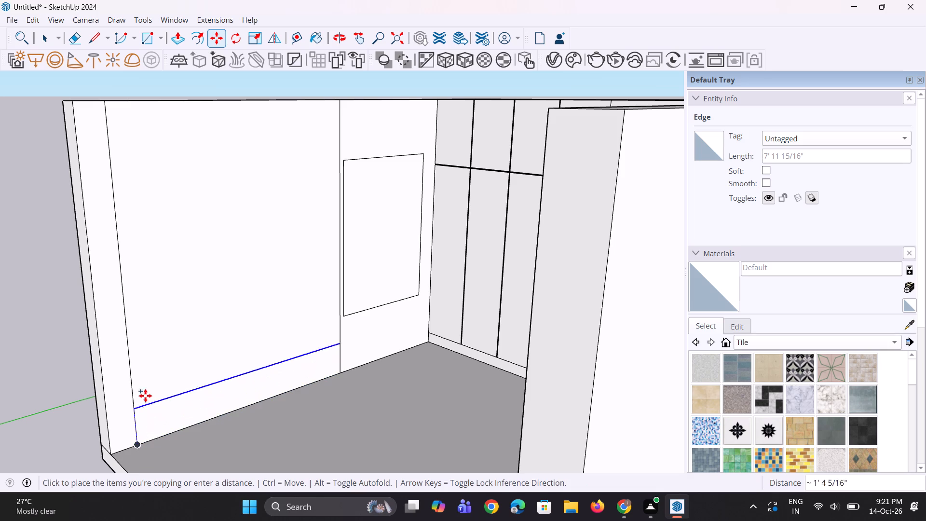
left_click(136, 334)
middle_click_drag(162, 360, 155, 360)
key("space")
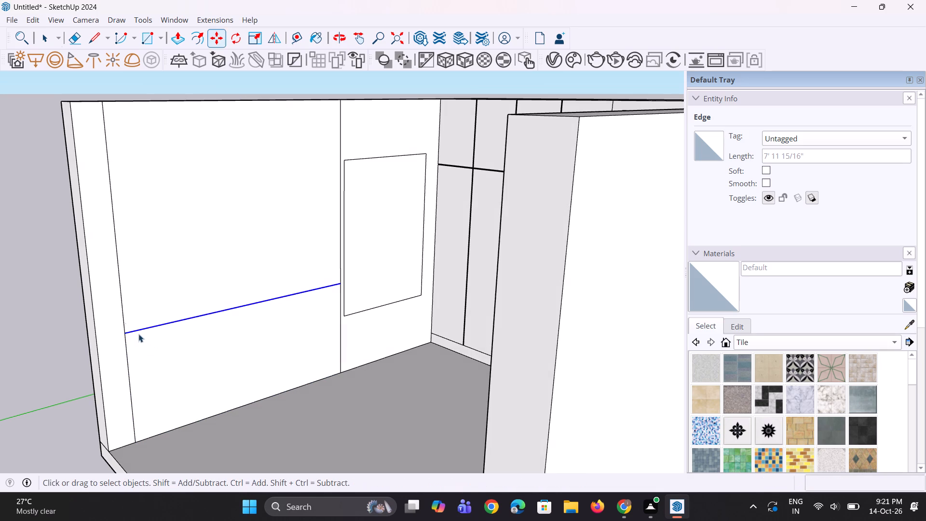
key("space")
Copy the open-end vertical line's segment above the horizontal line about 2" towards the wardrobe to outline a narrow strip.
left_click(123, 321)
scroll(124, 322, "up", 3)
type("nm")
scroll(125, 331, "up", 2)
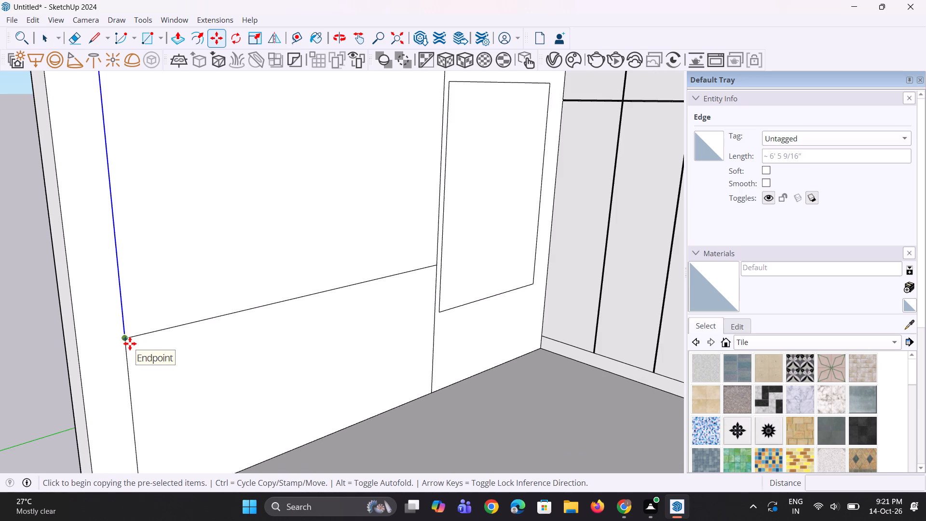
left_click(127, 340)
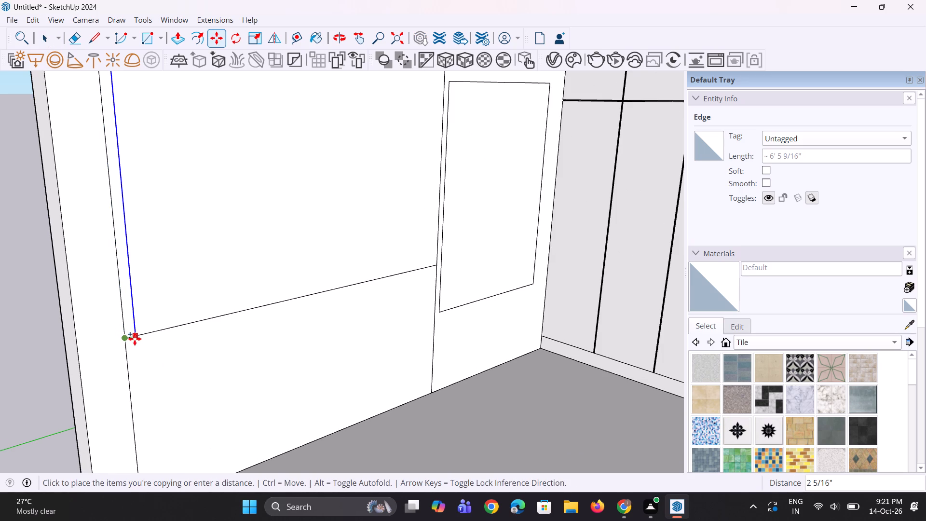
left_click(134, 339)
scroll(148, 341, "down", 5)
key("space")
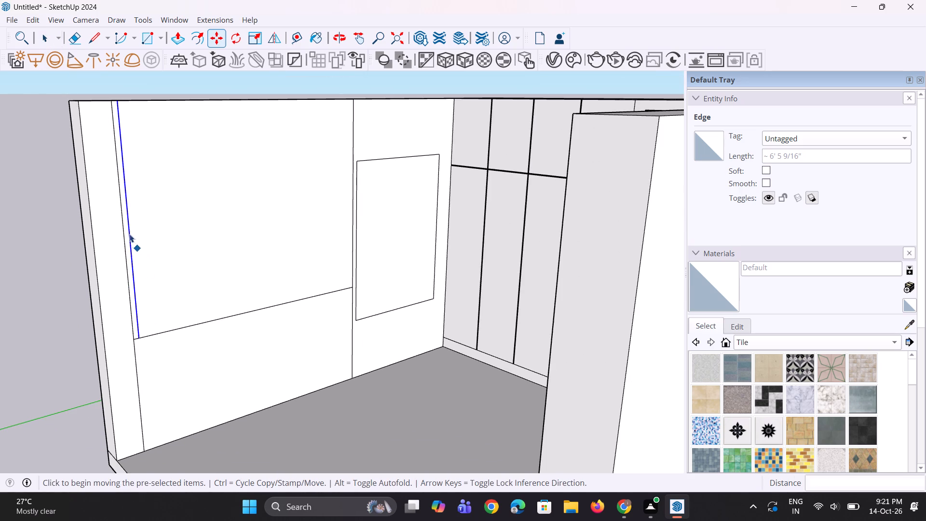
key("space")
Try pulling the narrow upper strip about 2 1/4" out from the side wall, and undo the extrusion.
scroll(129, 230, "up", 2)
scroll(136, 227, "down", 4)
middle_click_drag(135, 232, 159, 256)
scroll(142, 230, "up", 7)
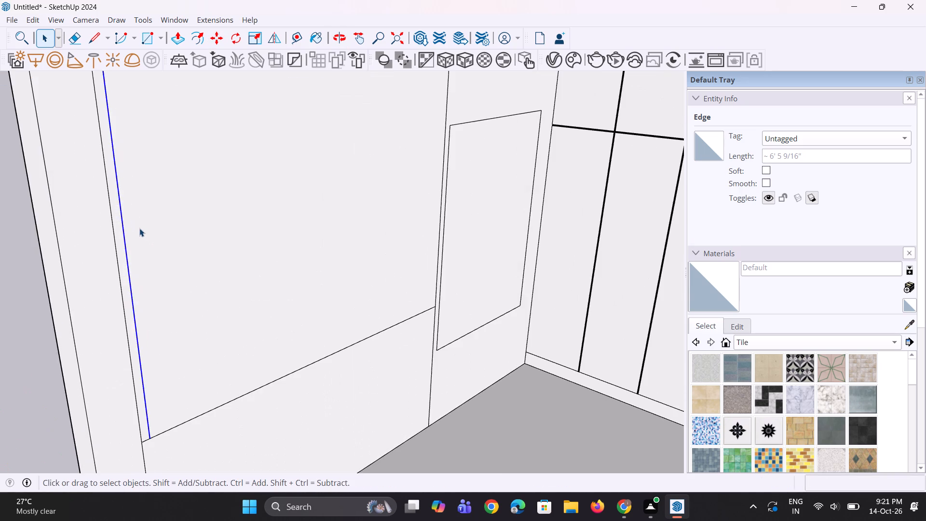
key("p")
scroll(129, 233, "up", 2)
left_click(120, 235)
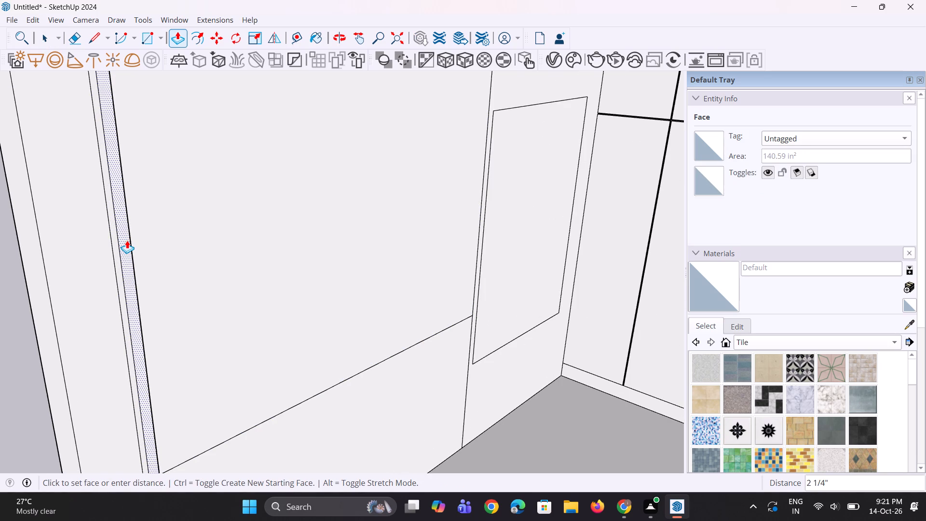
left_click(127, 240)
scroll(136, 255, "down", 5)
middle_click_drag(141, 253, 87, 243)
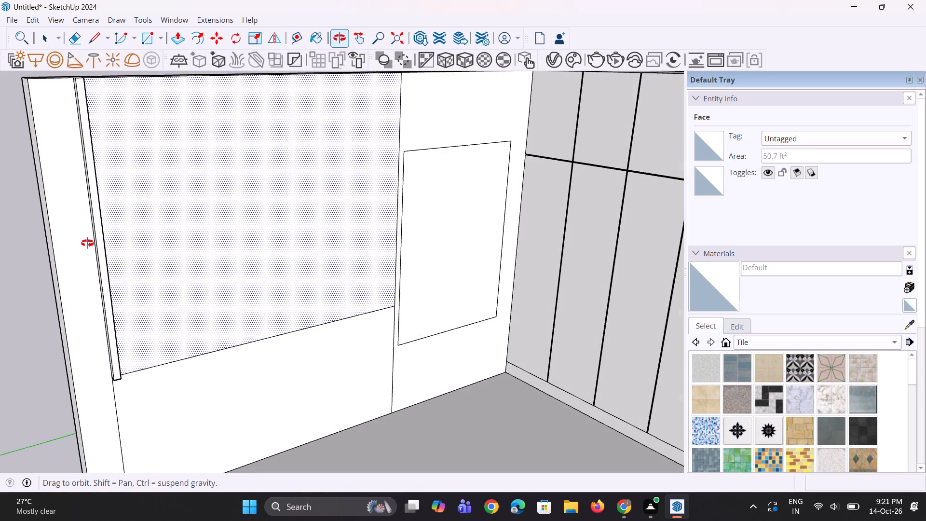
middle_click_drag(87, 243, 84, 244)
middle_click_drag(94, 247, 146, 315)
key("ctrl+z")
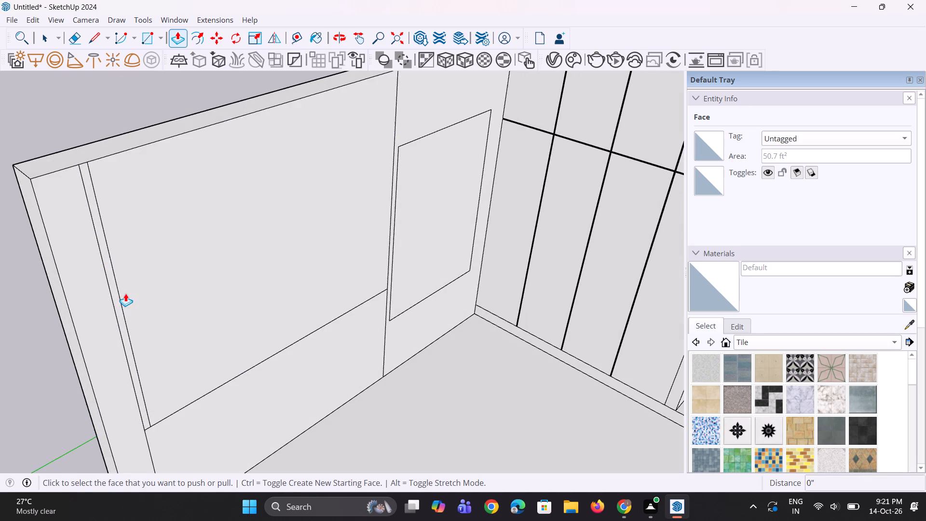
Pull the narrow upper strip about 1 3/8" out from the side wall.
left_click(117, 286)
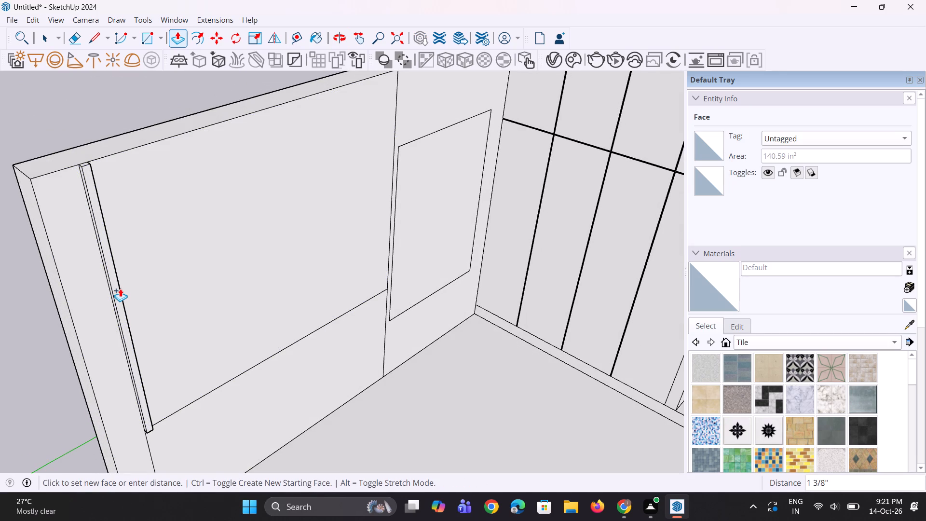
left_click(120, 288)
Pull the narrow upper strip's front face about 15/16" further out from the side wall.
middle_click_drag(120, 288, 152, 235)
scroll(152, 249, "up", 4)
left_click(142, 250)
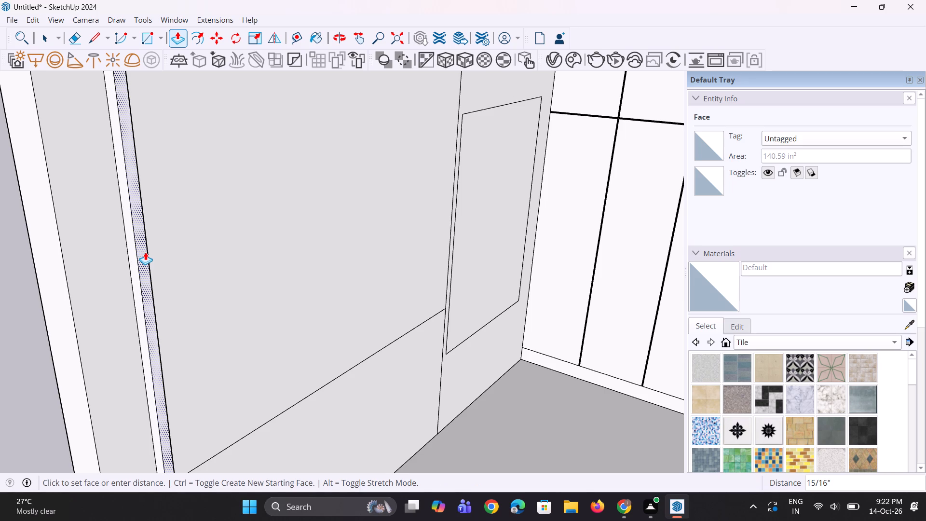
left_click(145, 252)
Make a group from the raised strip's front, two side, bottom and top faces.
scroll(162, 266, "down", 5)
middle_click_drag(164, 272, 153, 273)
scroll(136, 277, "up", 3)
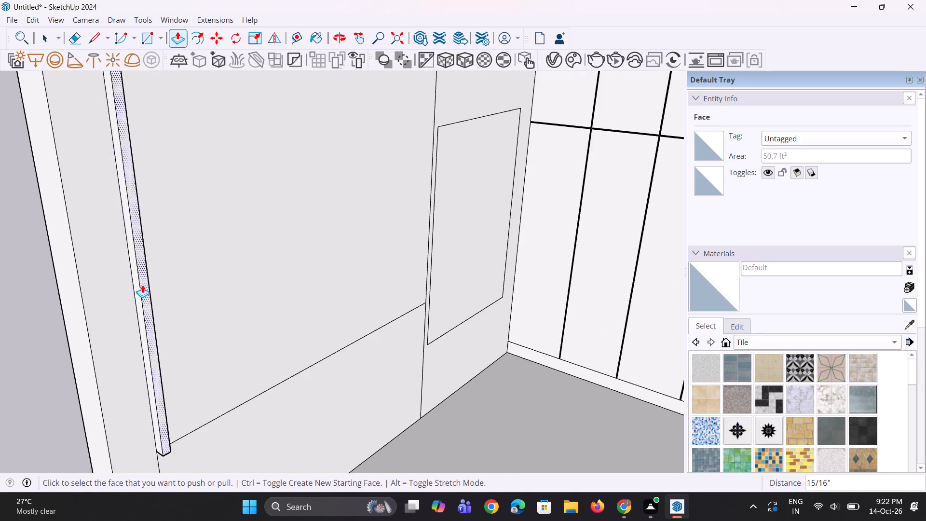
scroll(142, 285, "up", 1)
key("space")
key("space")
left_click(137, 279)
scroll(136, 279, "up", 3)
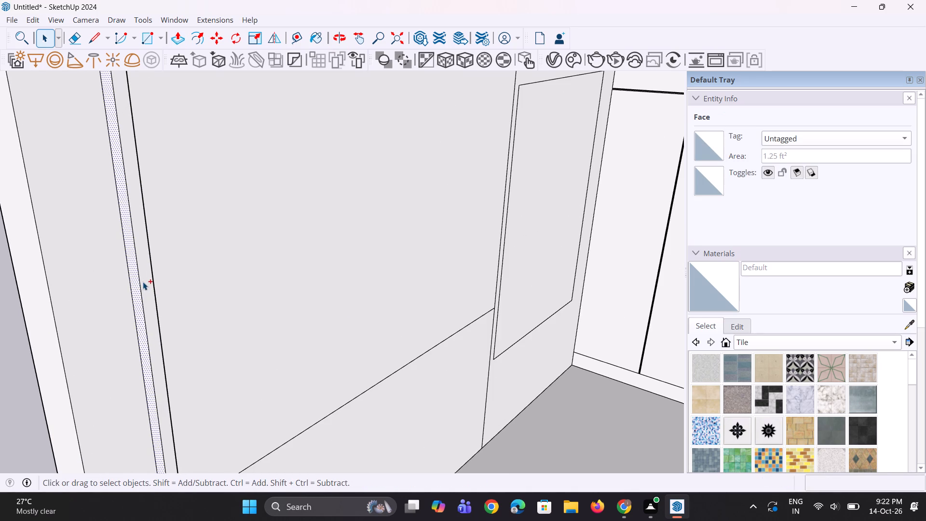
left_click(143, 282, "ctrl")
scroll(163, 285, "down", 5)
middle_click_drag(206, 274, 52, 279)
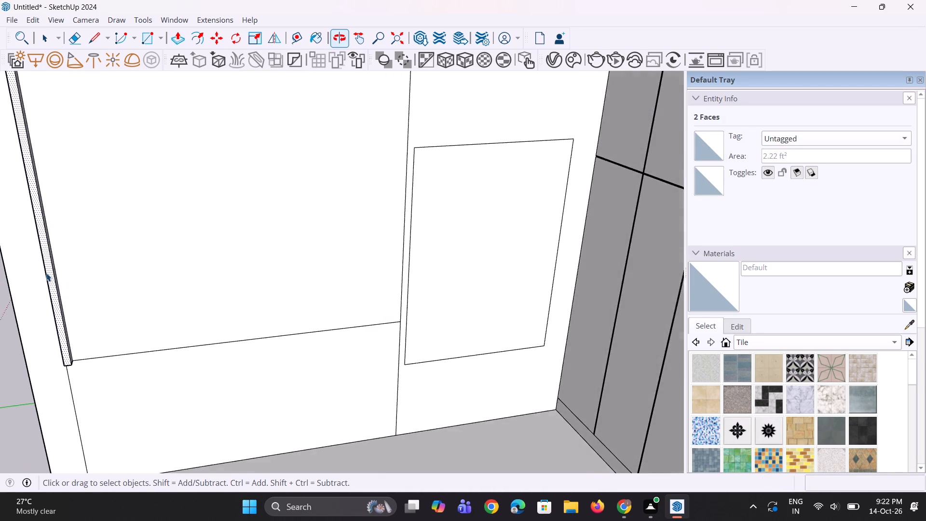
scroll(46, 272, "up", 7)
middle_click_drag(68, 266, 47, 274)
scroll(46, 269, "up", 7)
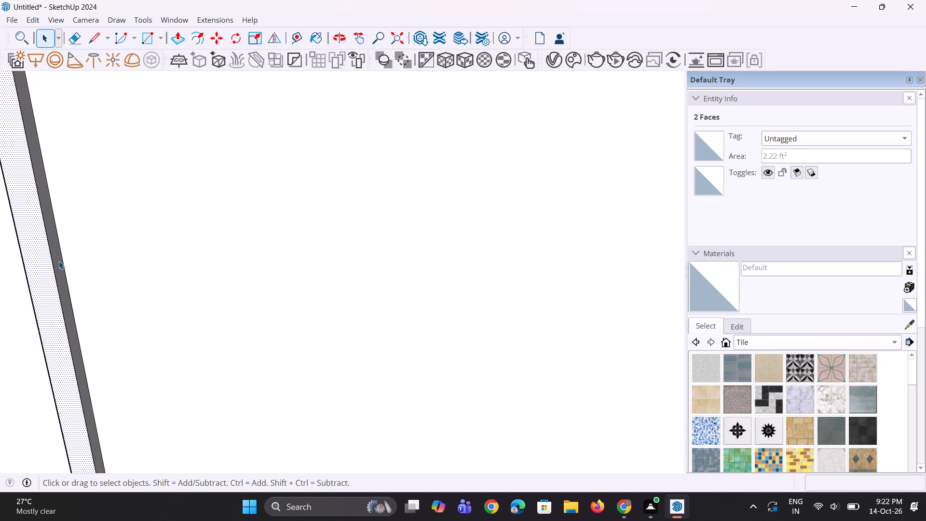
left_click(59, 261, "ctrl")
scroll(74, 268, "down", 11)
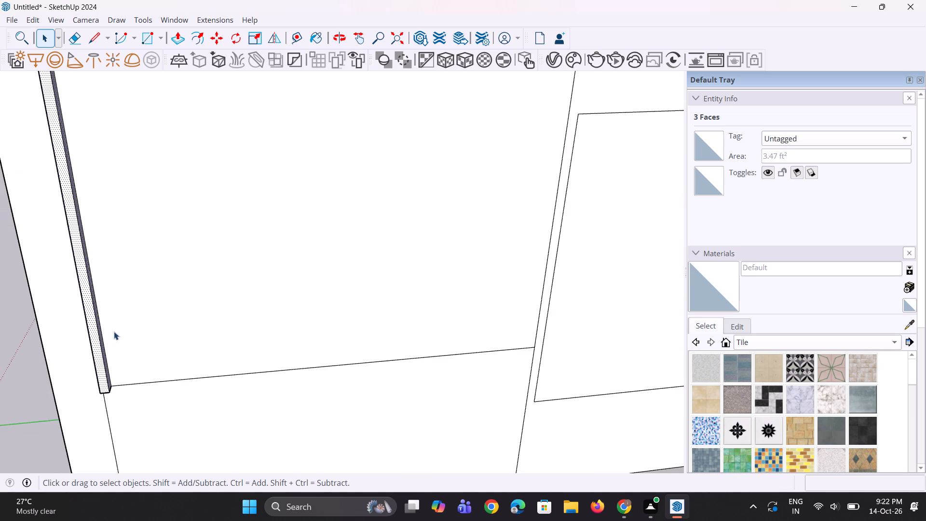
scroll(119, 341, "down", 6)
middle_click_drag(140, 394, 259, 302)
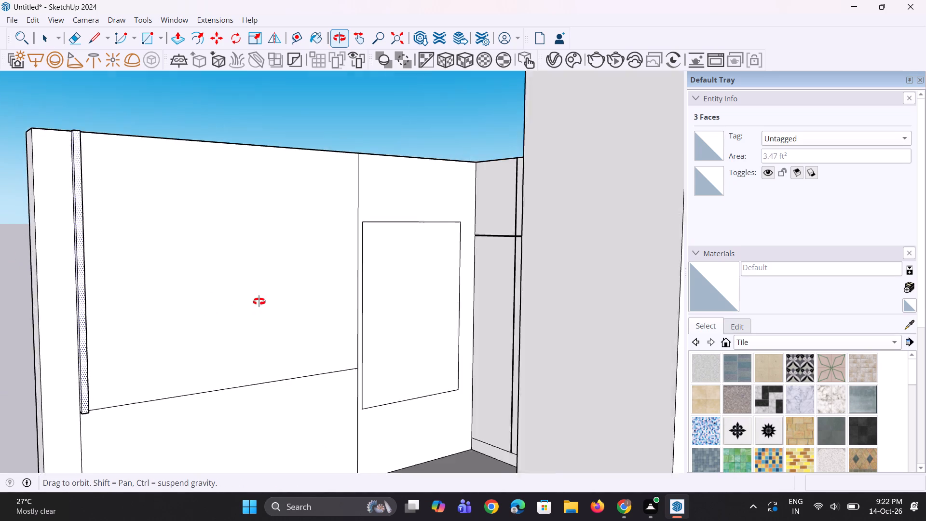
middle_click_drag(259, 302, 351, 161)
scroll(350, 163, "up", 1)
scroll(137, 291, "up", 3)
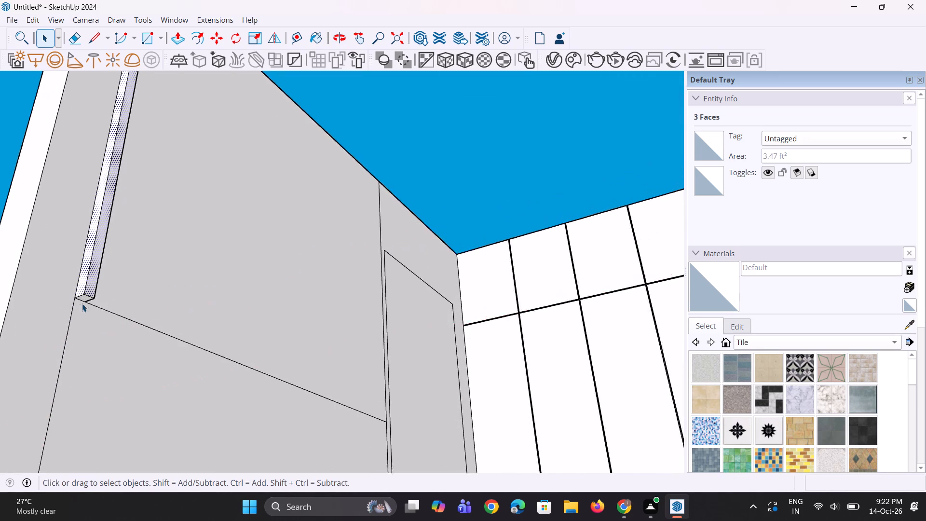
scroll(82, 303, "up", 5)
left_click(83, 296, "ctrl")
scroll(110, 337, "down", 11)
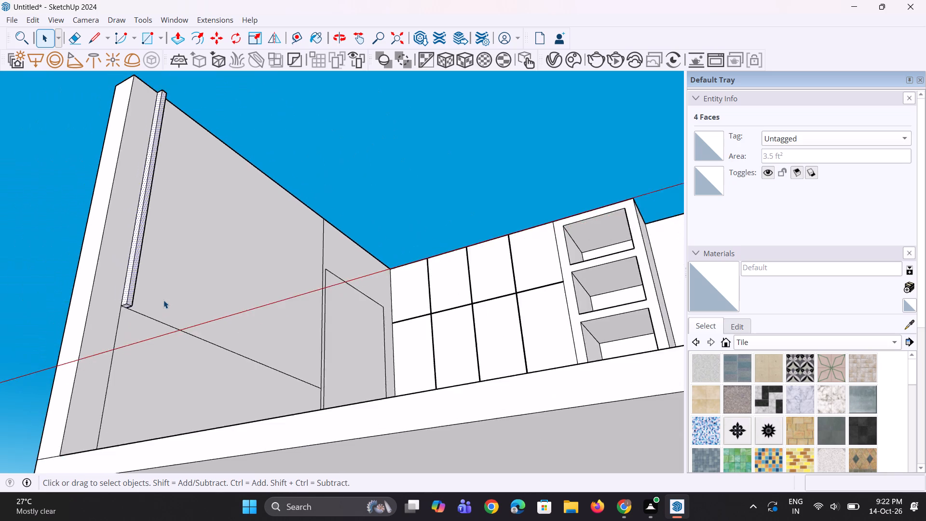
scroll(163, 300, "down", 5)
middle_click_drag(178, 231, 177, 465)
scroll(138, 221, "up", 7)
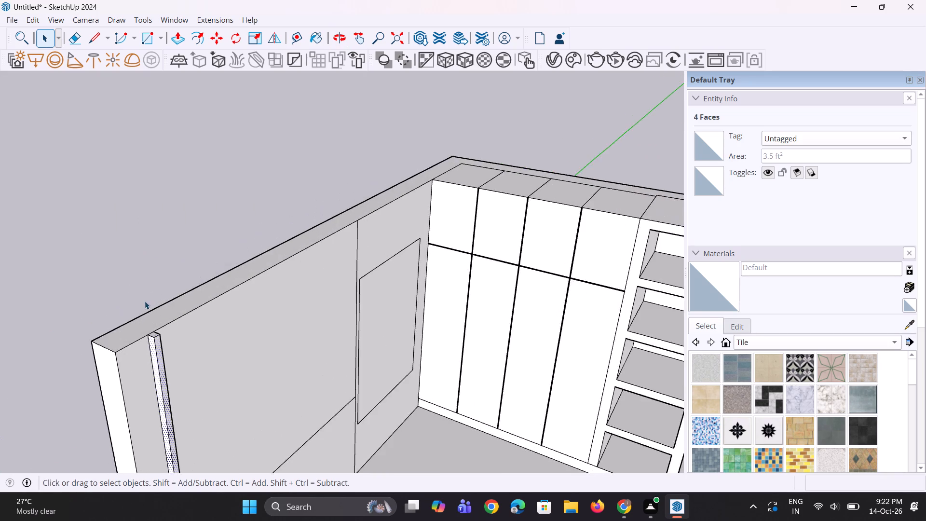
scroll(145, 301, "up", 6)
left_click(172, 383, "ctrl")
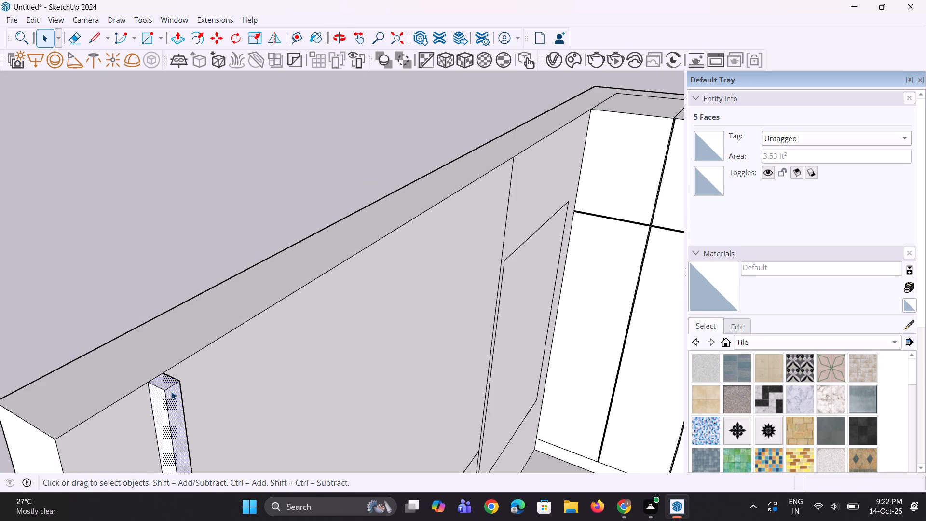
right_click(171, 391)
left_click(210, 275)
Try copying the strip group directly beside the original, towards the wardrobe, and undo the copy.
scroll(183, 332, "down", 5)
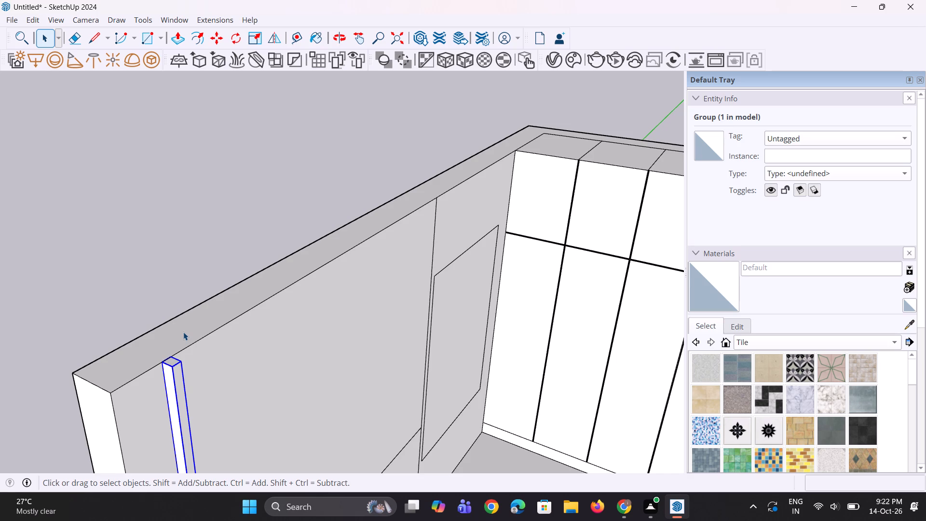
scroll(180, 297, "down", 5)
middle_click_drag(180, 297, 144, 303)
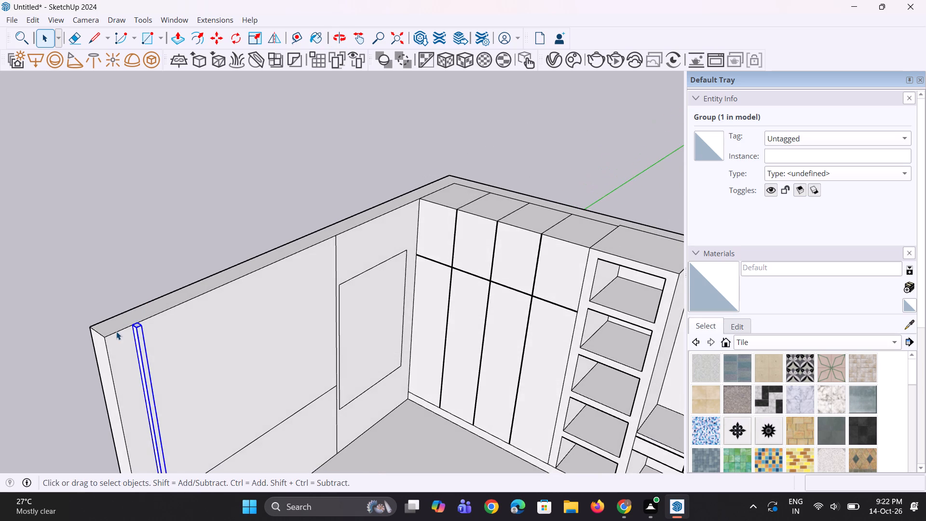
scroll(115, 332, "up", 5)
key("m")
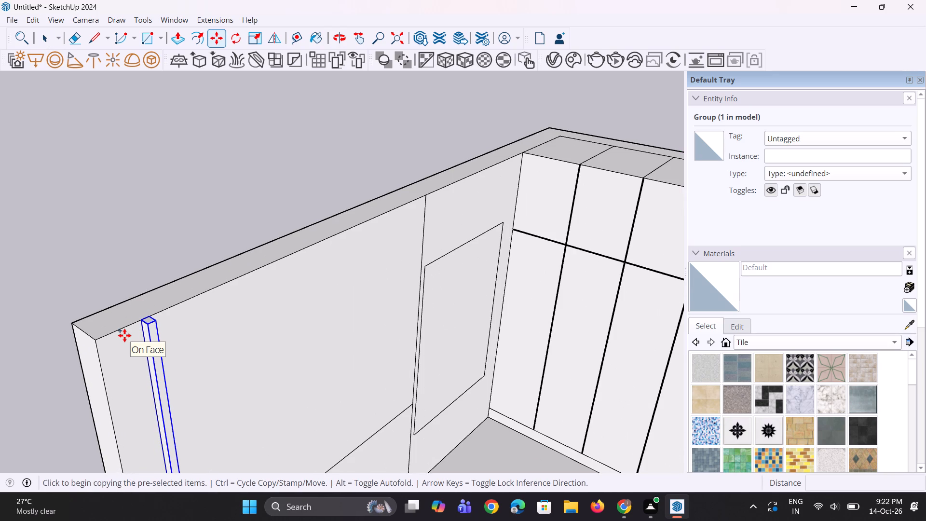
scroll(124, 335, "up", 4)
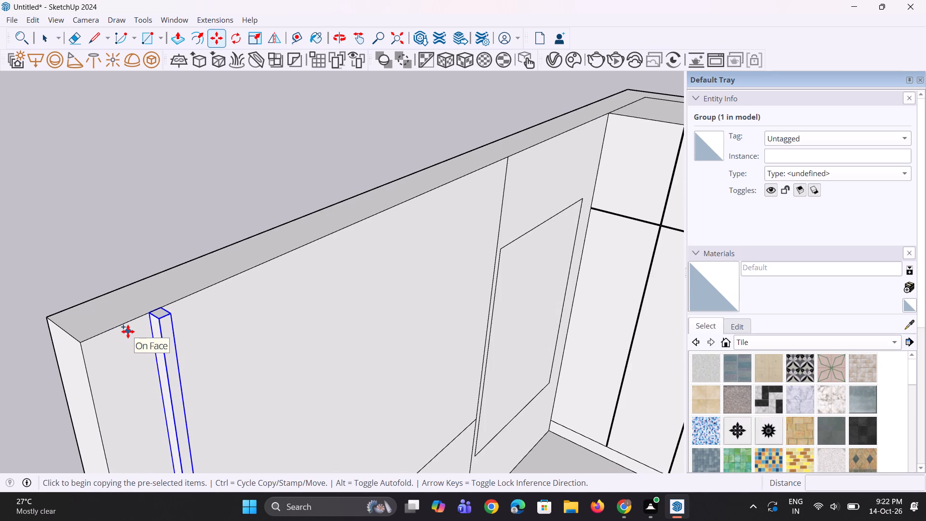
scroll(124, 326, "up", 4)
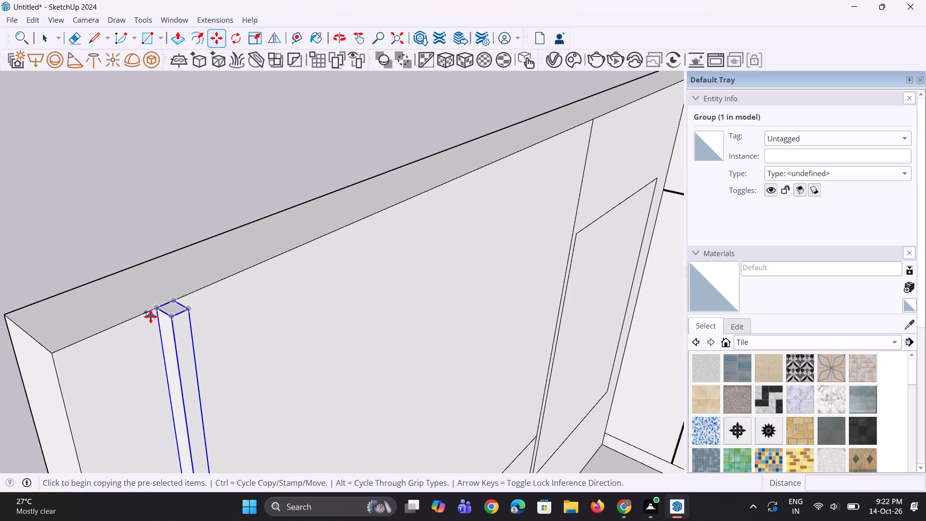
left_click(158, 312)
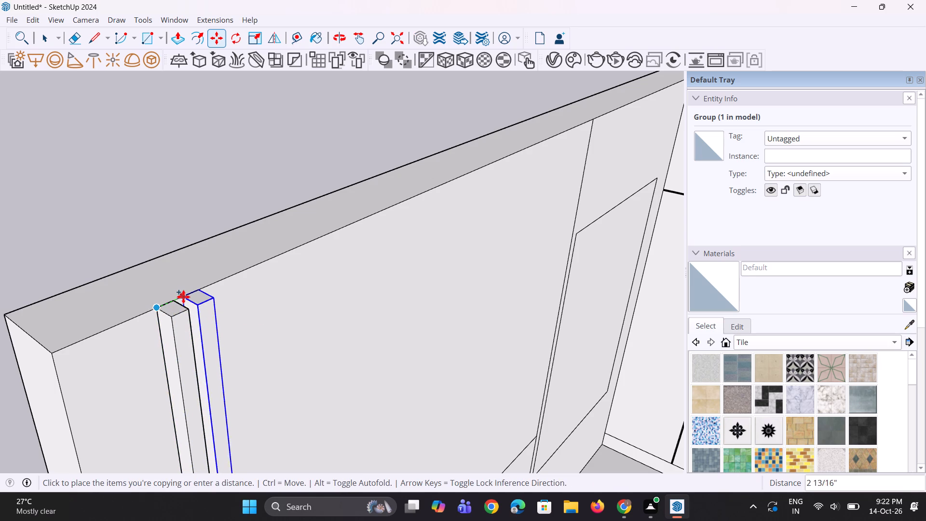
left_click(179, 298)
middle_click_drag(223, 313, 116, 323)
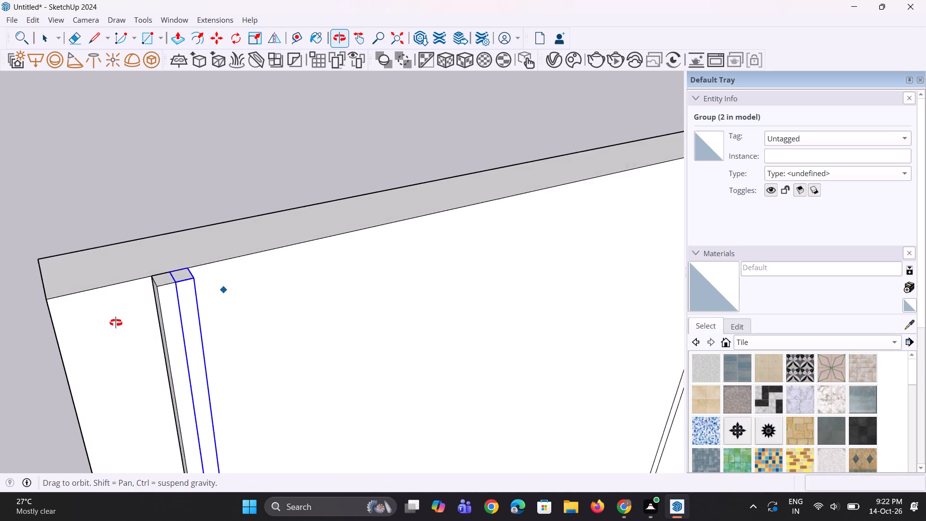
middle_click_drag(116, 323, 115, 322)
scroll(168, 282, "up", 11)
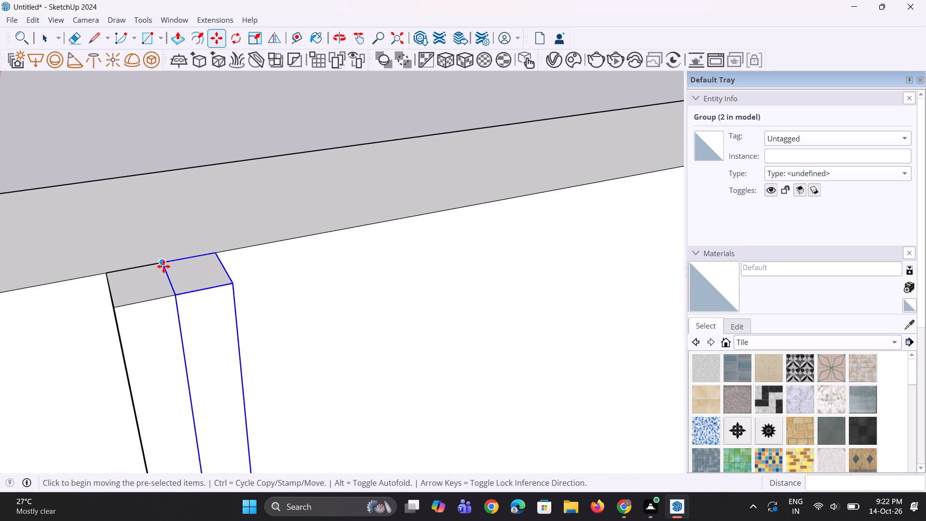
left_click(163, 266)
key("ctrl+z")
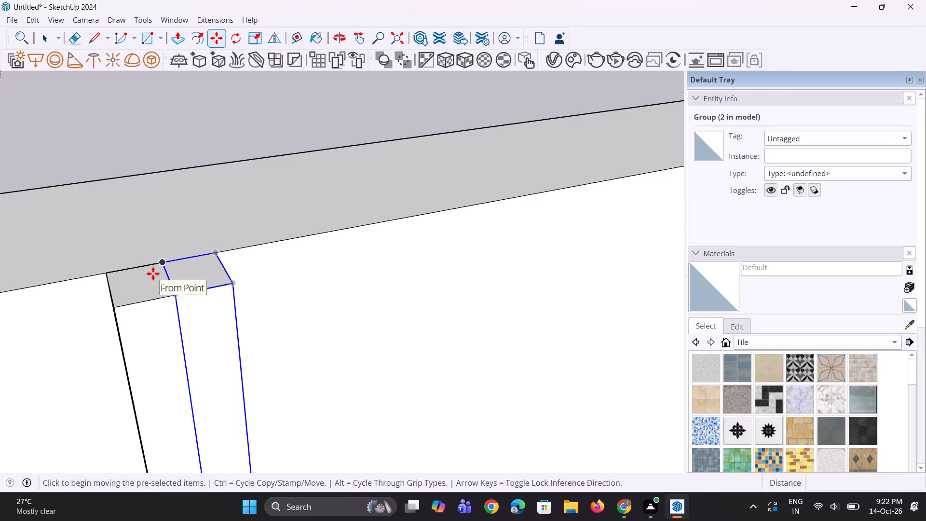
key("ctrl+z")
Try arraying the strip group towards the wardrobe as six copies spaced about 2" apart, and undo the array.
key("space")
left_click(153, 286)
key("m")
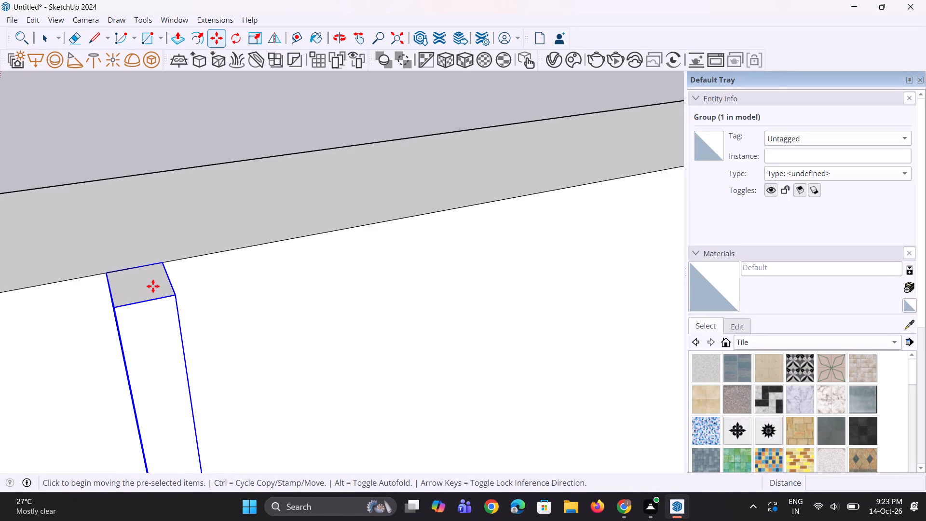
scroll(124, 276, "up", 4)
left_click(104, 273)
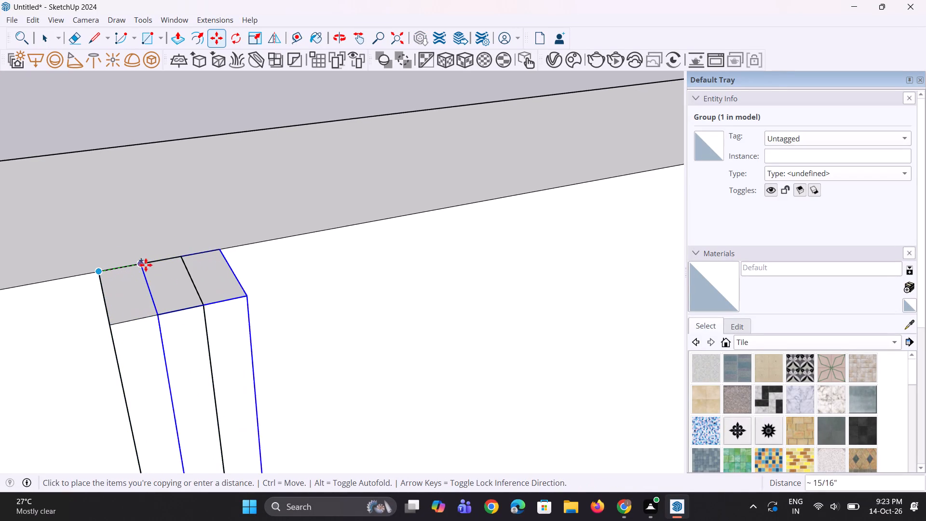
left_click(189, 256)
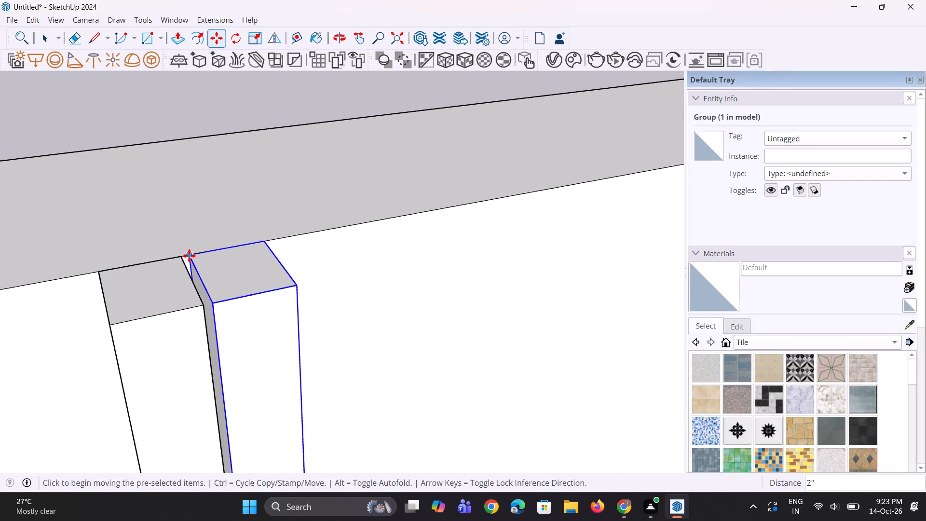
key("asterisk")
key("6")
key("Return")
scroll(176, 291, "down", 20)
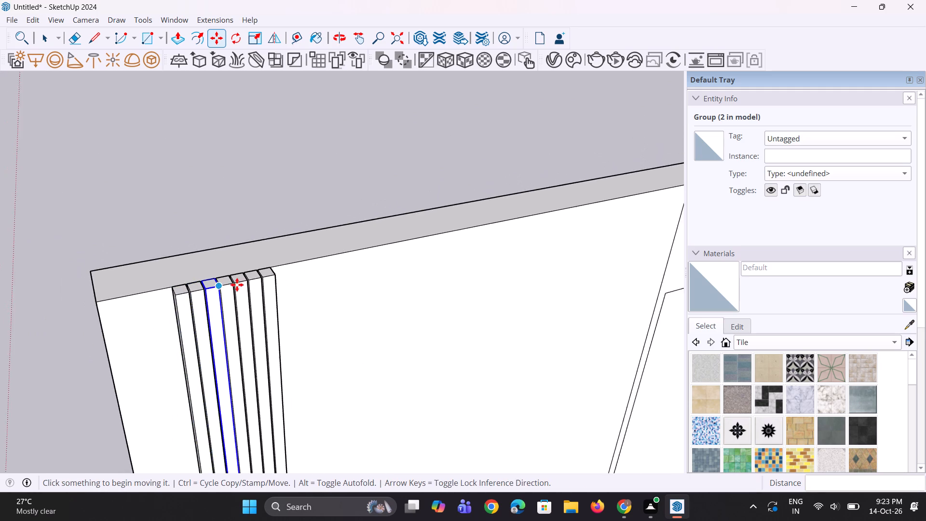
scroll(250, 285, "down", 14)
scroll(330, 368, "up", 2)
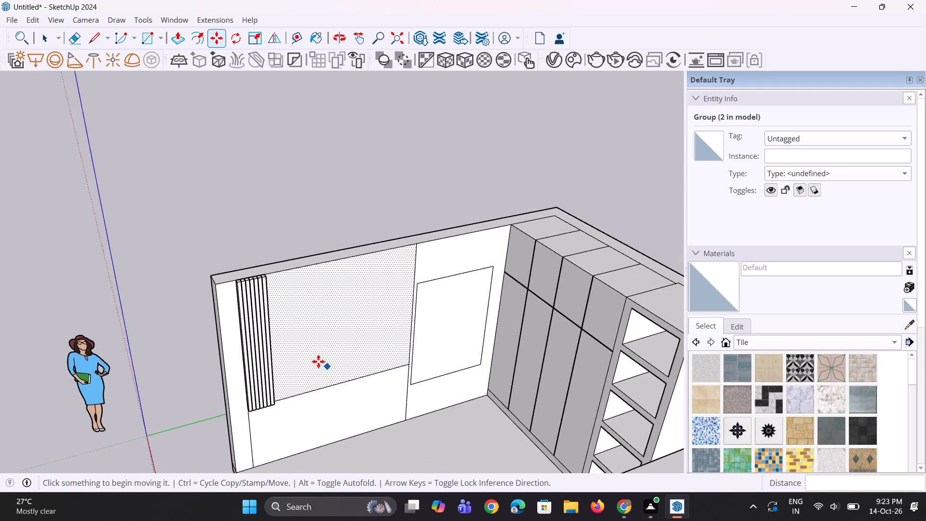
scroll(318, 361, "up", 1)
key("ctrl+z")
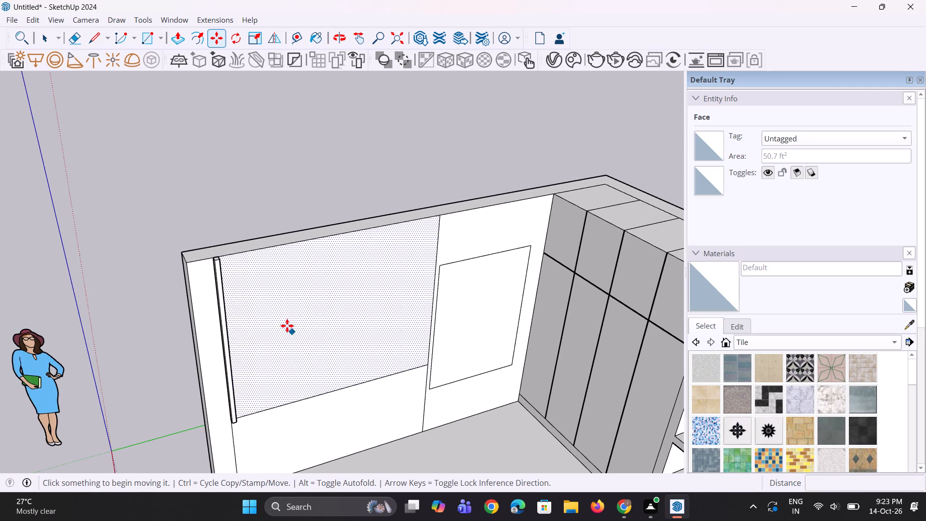
Copy the strip group about 2 1/16" along the side wall towards the wardrobe, and array it as eight copies.
key("space")
scroll(215, 245, "up", 6)
key("space")
key("space")
left_click(224, 287)
scroll(225, 238, "up", 6)
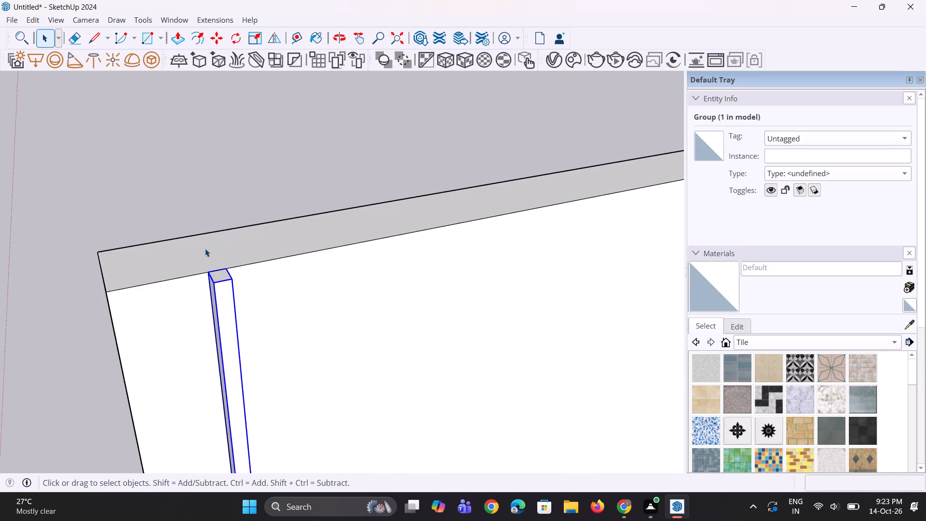
scroll(205, 248, "up", 3)
key("m")
scroll(192, 269, "up", 5)
left_click(218, 289)
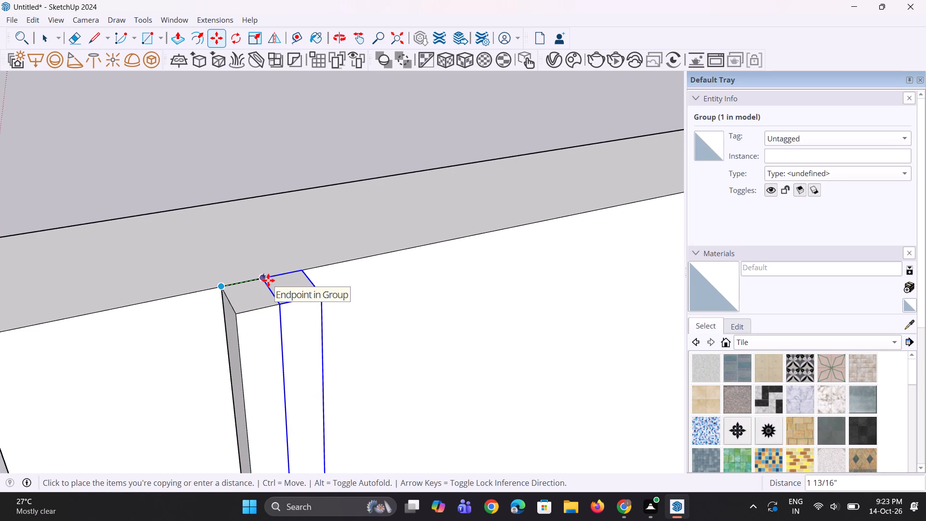
scroll(270, 280, "up", 1)
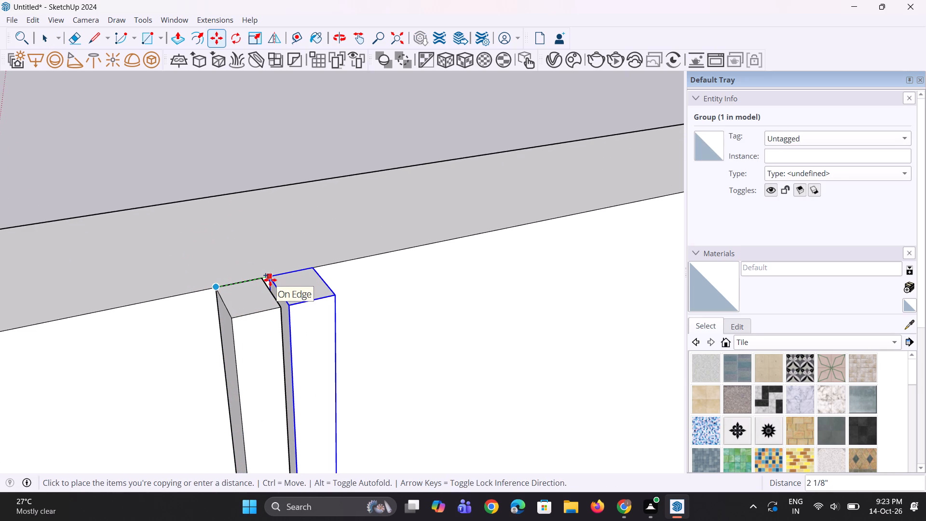
left_click(269, 278)
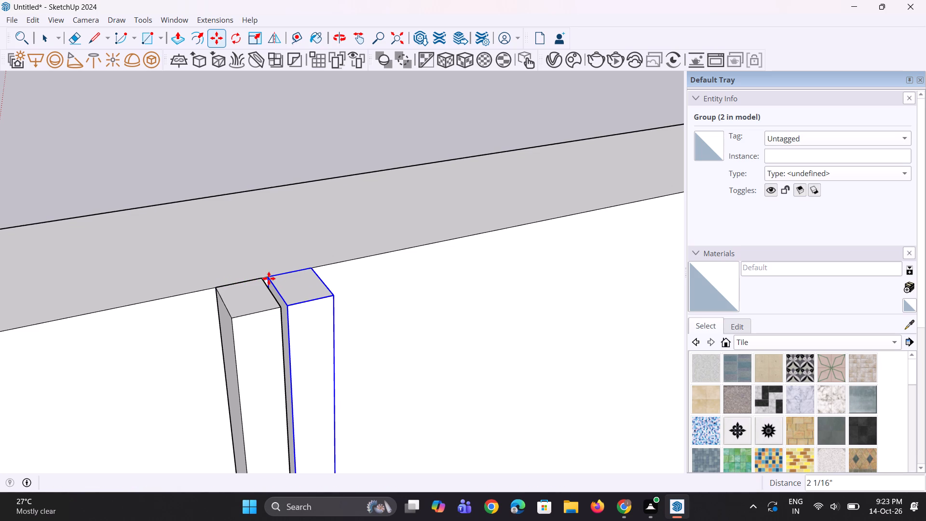
key("asterisk")
key("8")
key("Return")
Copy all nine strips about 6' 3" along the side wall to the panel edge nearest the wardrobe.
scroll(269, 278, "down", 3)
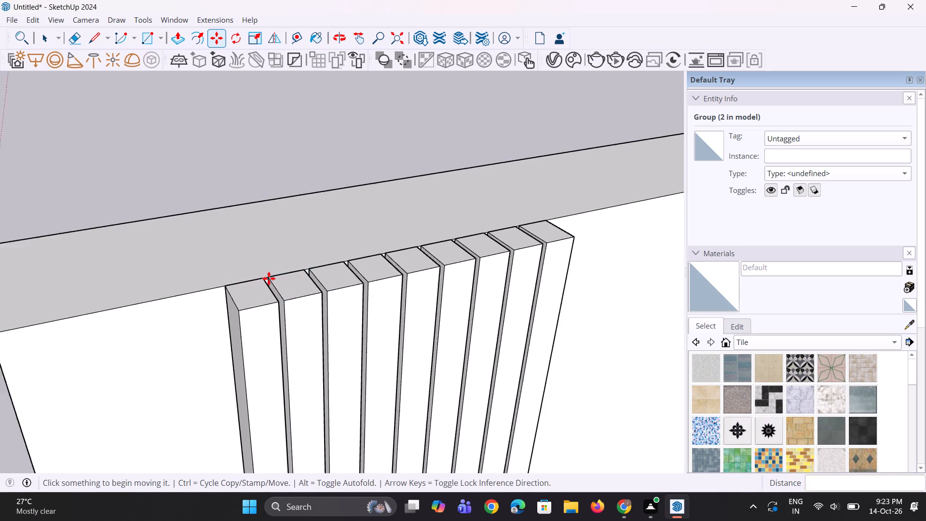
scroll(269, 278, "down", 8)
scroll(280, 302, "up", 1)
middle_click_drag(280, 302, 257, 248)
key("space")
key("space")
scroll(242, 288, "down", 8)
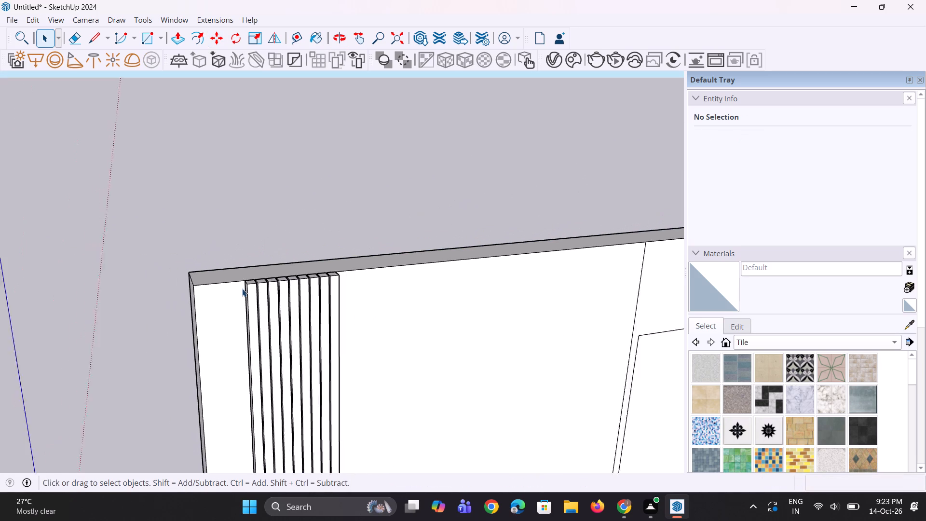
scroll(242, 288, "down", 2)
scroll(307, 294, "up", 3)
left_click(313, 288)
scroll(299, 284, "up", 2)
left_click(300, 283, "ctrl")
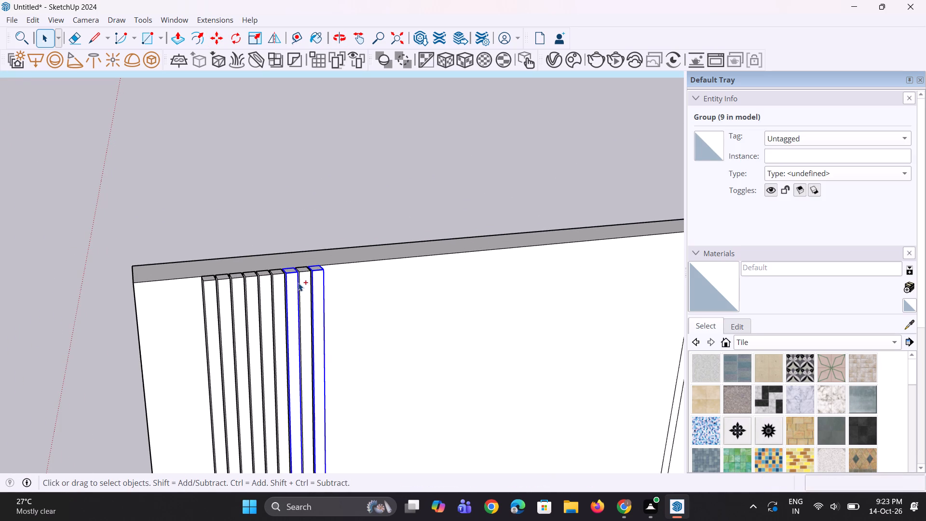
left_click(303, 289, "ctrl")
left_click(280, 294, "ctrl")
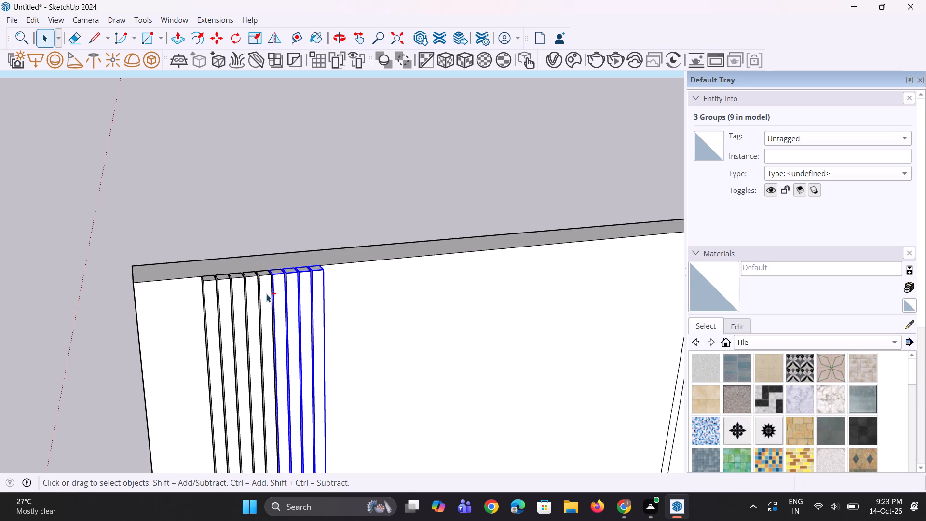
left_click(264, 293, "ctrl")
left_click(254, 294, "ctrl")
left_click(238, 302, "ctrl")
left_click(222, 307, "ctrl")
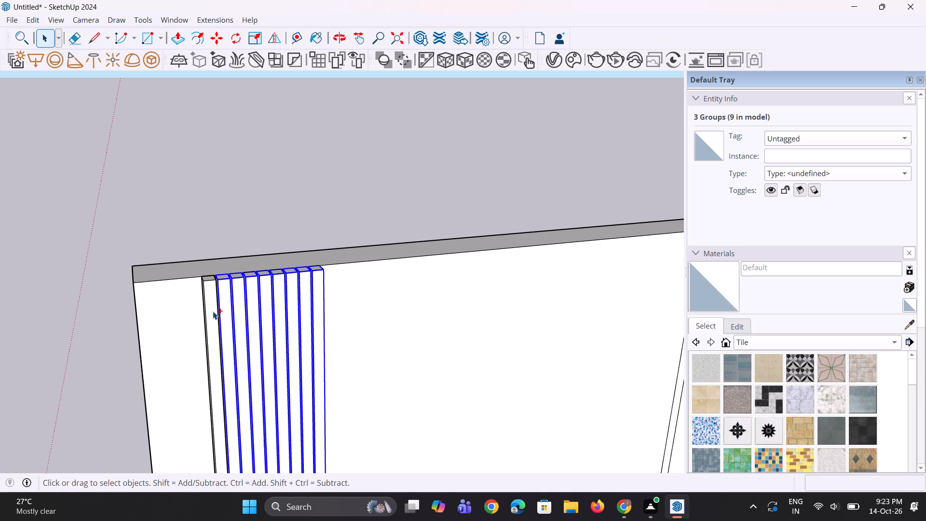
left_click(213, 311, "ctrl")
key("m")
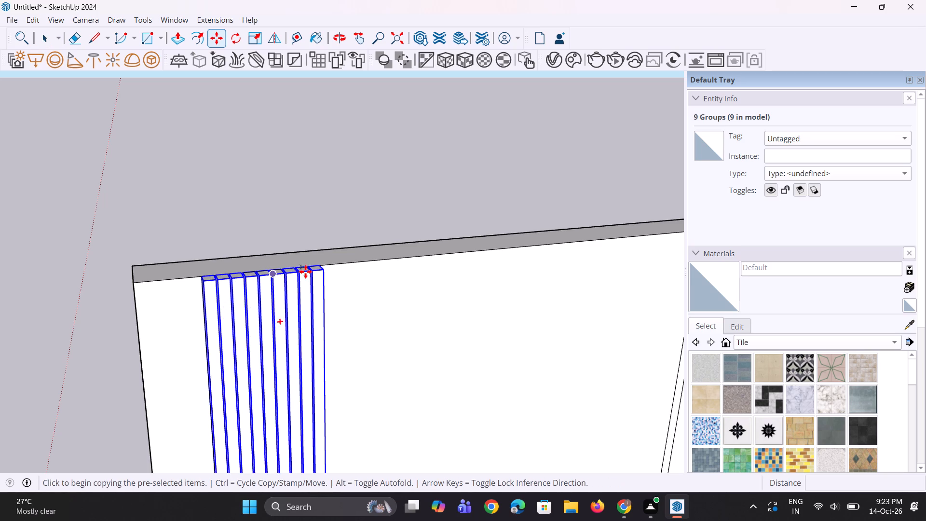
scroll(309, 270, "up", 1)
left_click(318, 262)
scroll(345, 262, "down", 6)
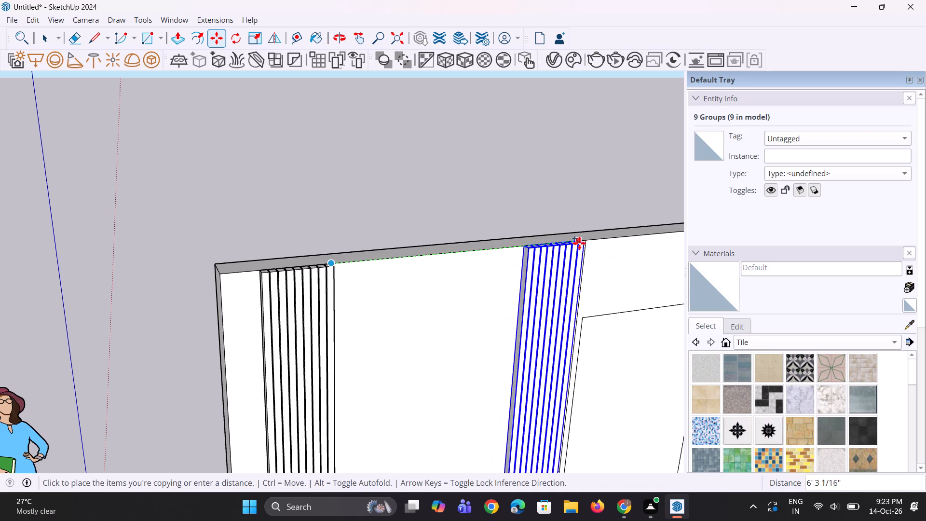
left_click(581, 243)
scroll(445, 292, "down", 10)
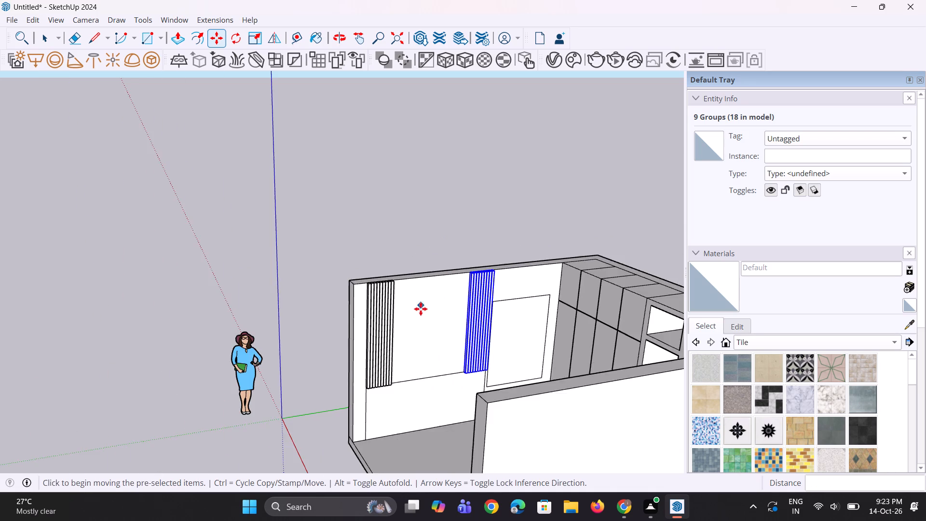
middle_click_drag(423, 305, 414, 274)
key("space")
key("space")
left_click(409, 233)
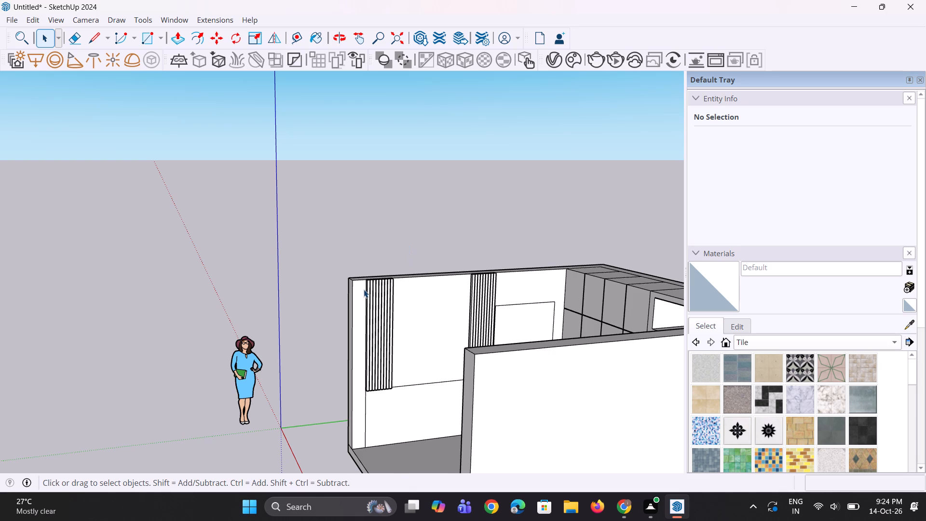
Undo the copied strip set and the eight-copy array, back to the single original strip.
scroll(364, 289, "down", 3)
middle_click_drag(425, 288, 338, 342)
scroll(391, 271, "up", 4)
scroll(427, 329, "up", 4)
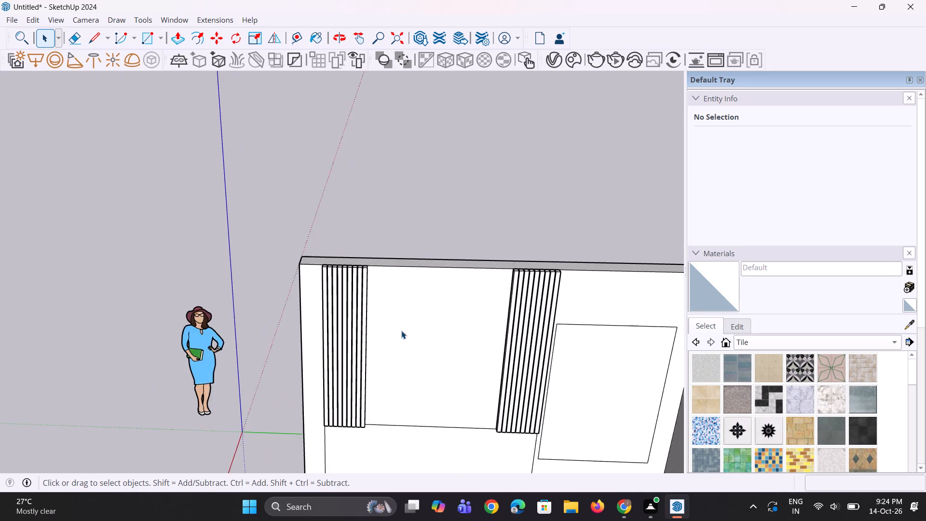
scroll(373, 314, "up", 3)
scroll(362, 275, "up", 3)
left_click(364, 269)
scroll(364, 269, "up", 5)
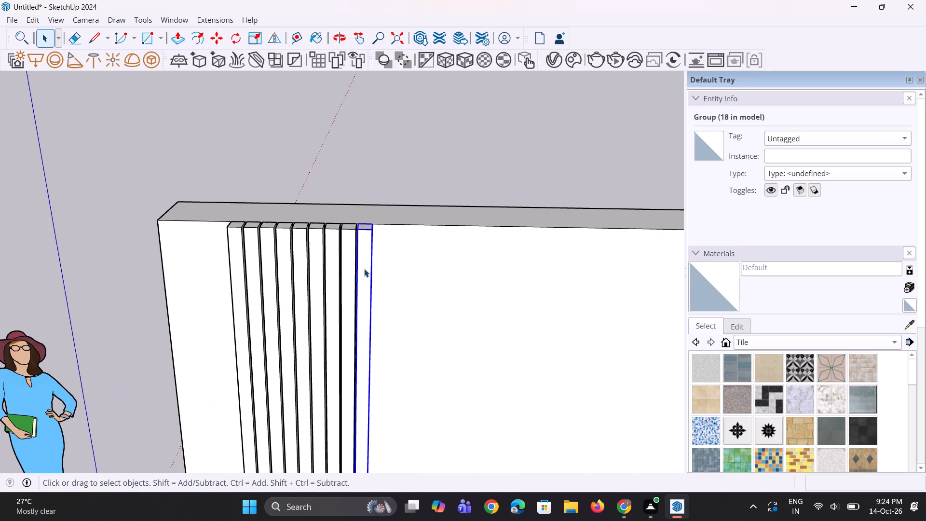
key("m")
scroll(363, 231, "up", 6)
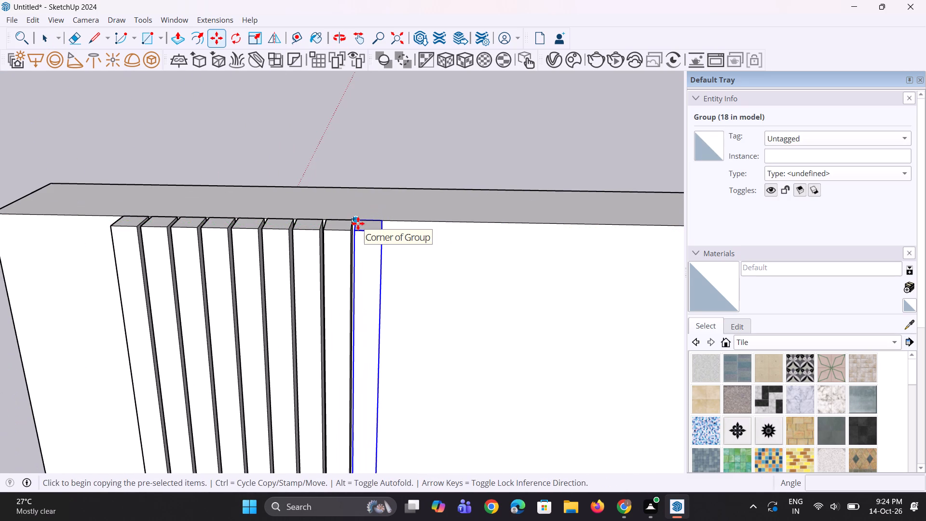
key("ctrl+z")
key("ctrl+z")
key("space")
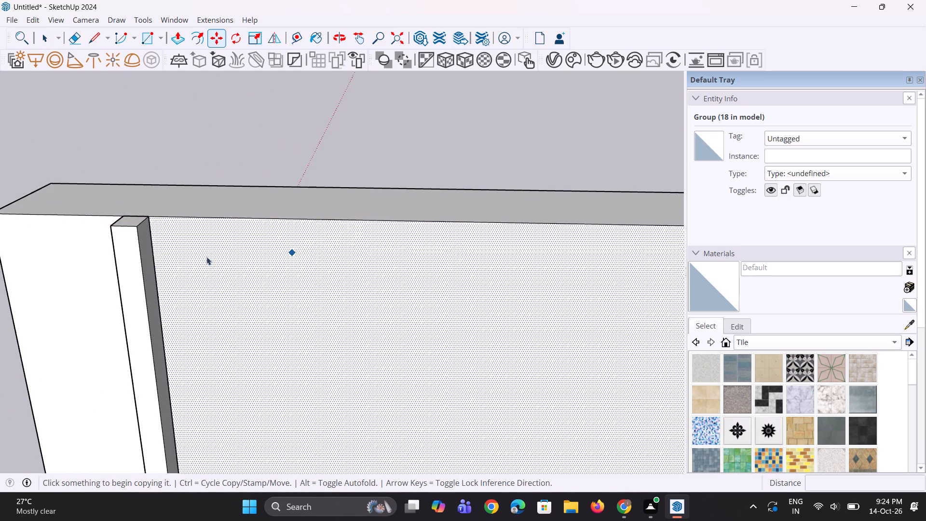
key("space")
Copy the original strip about 2 1/16" along the side wall towards the wardrobe, and array it as ten copies.
left_click(143, 253)
scroll(158, 274, "down", 1)
key("m")
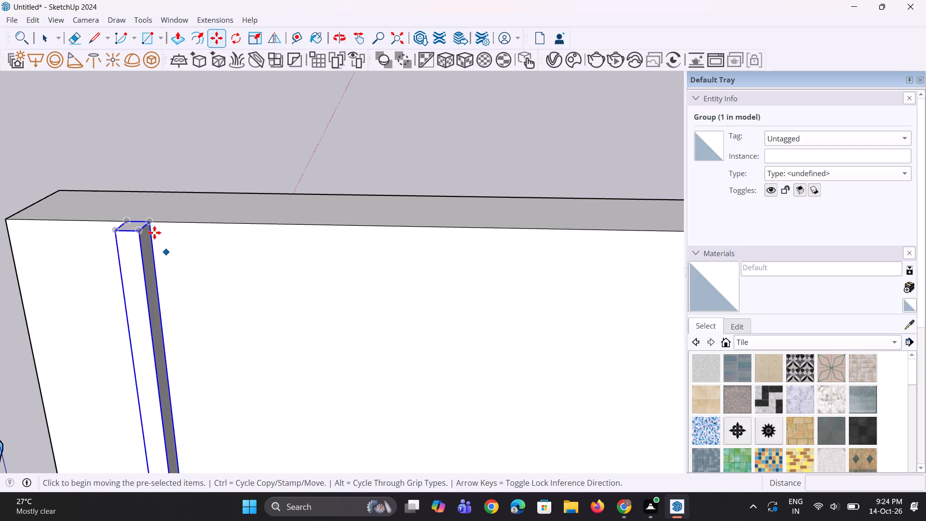
scroll(152, 229, "up", 2)
left_click(125, 219)
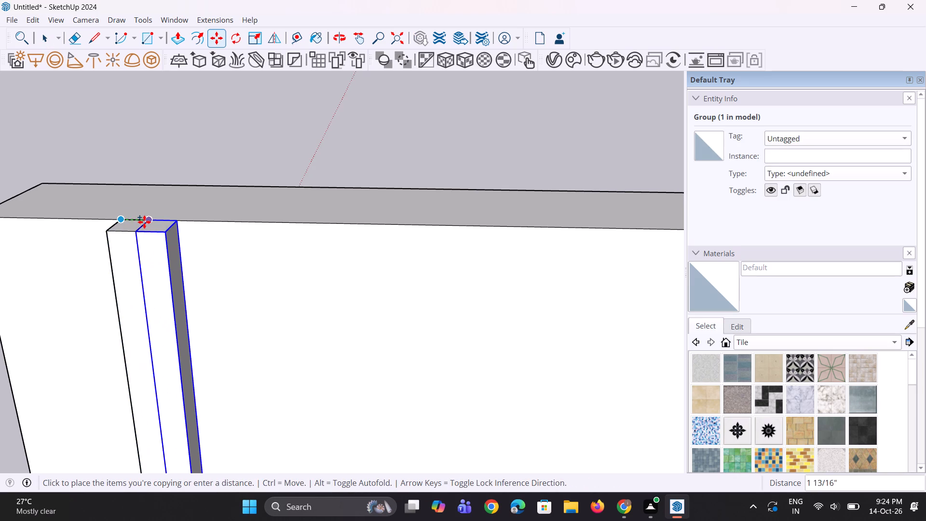
scroll(145, 222, "up", 5)
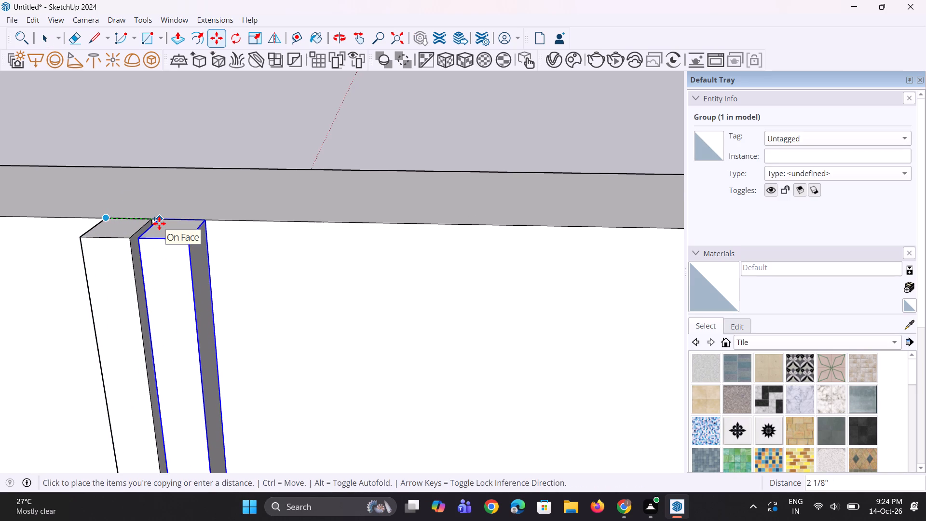
scroll(158, 223, "up", 5)
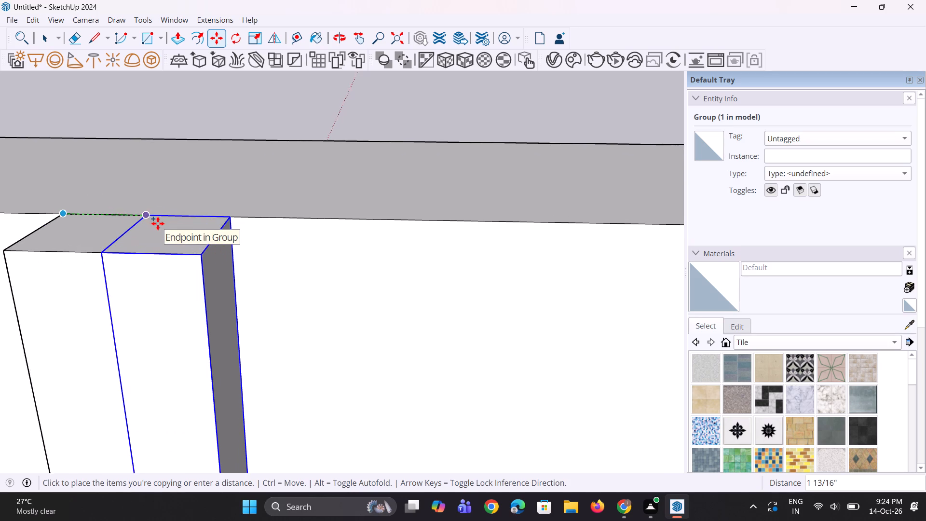
scroll(158, 223, "up", 2)
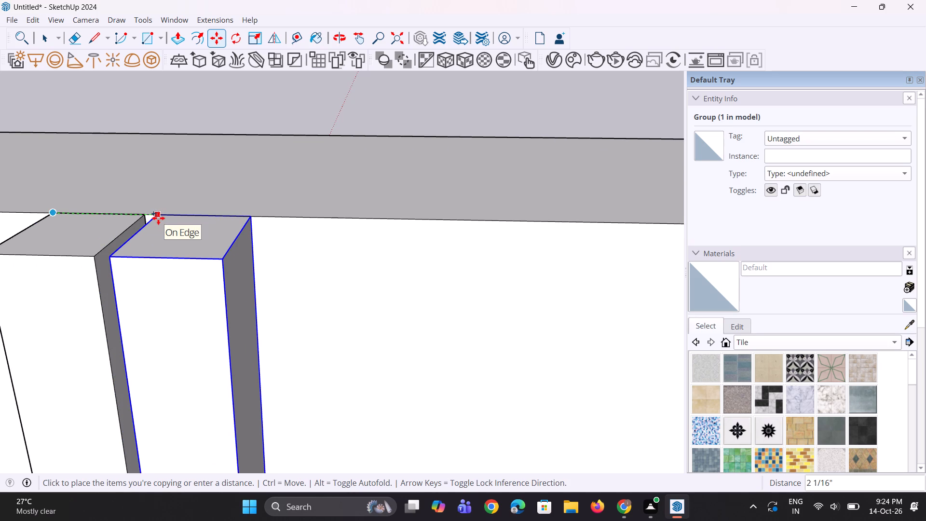
left_click(158, 218)
type("*10")
key("Return")
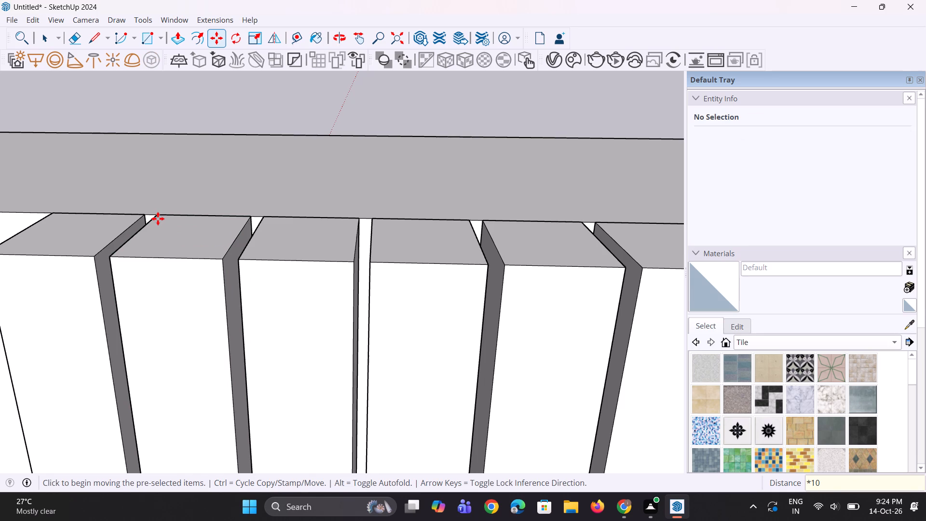
scroll(198, 179, "down", 20)
scroll(198, 179, "down", 1)
scroll(275, 233, "down", 1)
middle_click_drag(284, 236, 300, 219)
scroll(295, 235, "down", 10)
key("space")
key("space")
key("space")
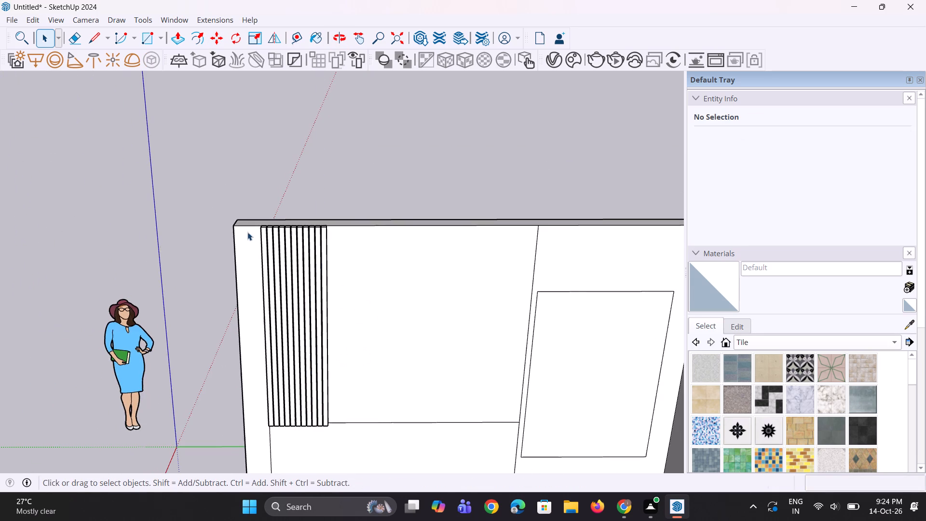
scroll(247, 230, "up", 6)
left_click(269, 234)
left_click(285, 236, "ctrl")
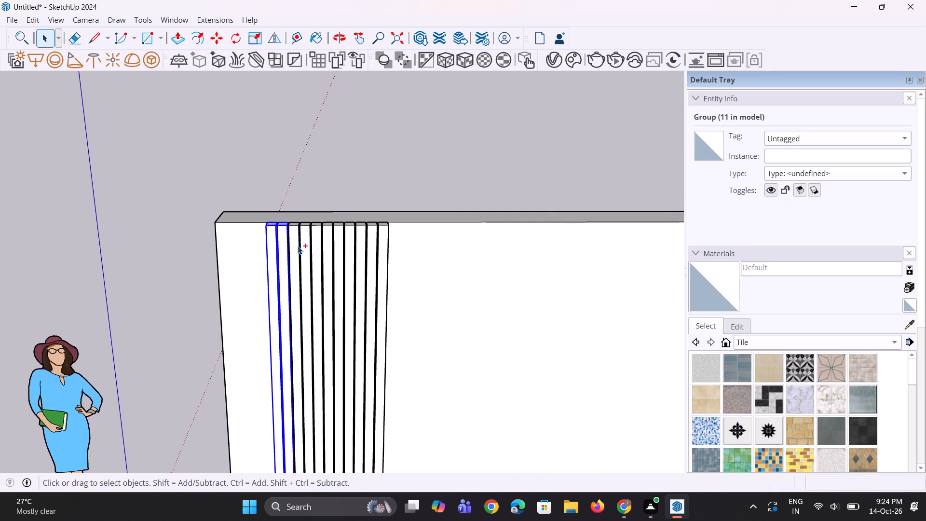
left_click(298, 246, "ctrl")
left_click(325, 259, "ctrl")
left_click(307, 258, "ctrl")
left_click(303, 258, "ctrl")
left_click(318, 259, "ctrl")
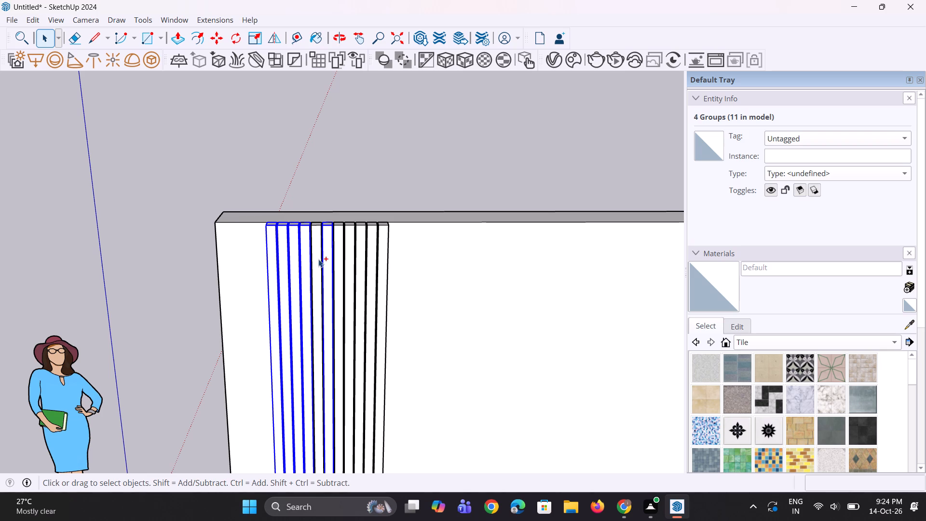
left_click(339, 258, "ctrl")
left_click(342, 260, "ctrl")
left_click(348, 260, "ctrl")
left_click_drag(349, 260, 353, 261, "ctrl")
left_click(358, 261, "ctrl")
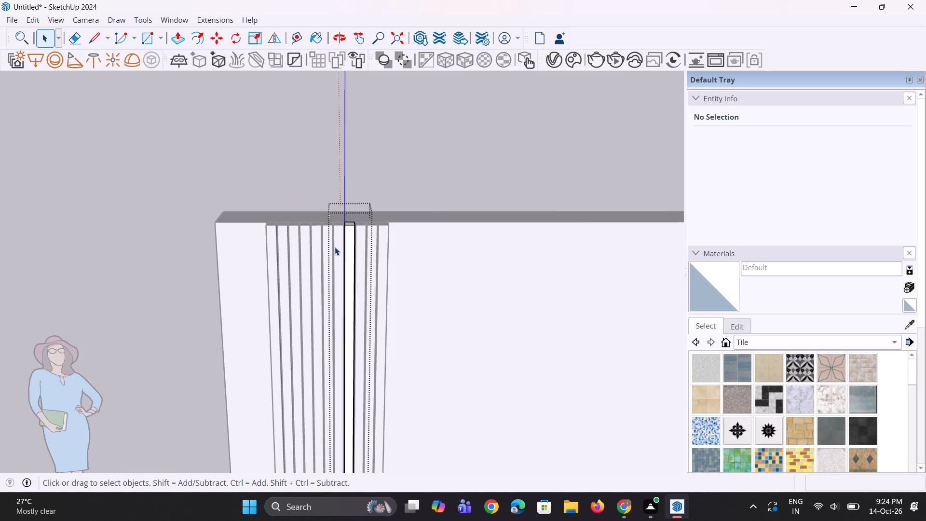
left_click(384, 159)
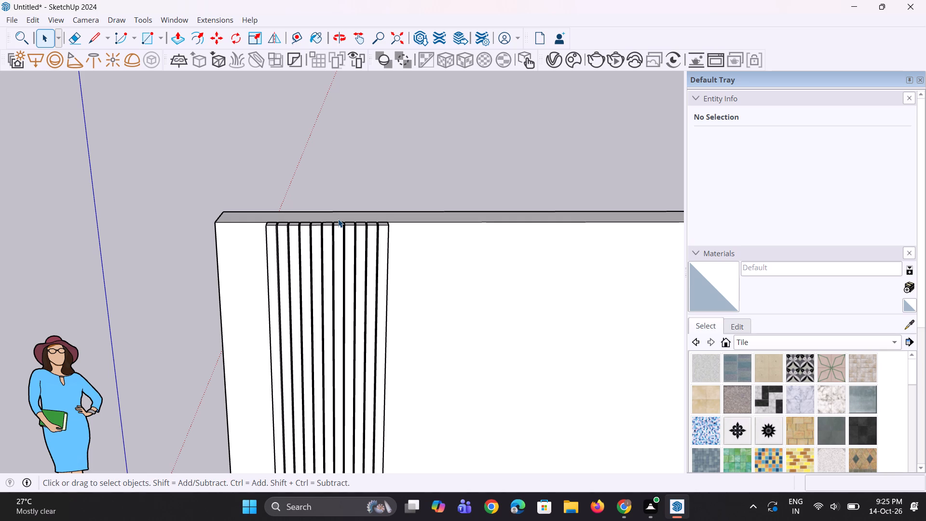
Copy all eleven strips about 6' 1 1/2" along the side wall to the panel edge nearest the wardrobe.
scroll(291, 226, "down", 8)
middle_click_drag(395, 248, 394, 275)
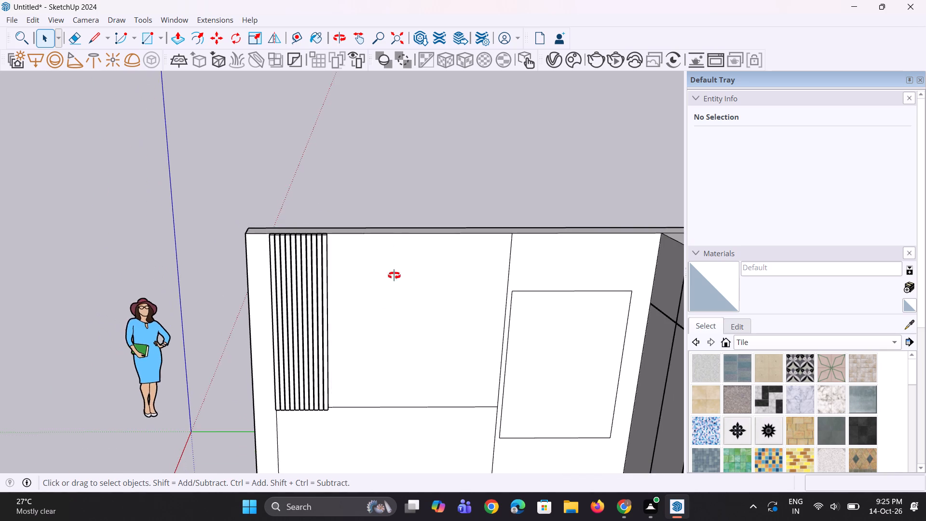
middle_click_drag(394, 275, 385, 313)
scroll(488, 271, "up", 4)
scroll(203, 208, "up", 2)
scroll(150, 239, "up", 7)
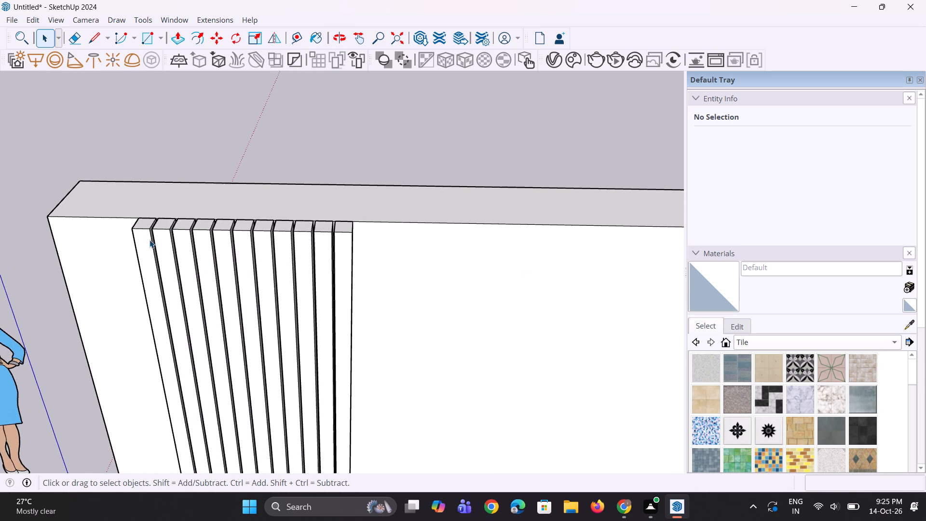
left_click(150, 240)
left_click(159, 247, "ctrl")
left_click(177, 260, "ctrl")
left_click(197, 270, "ctrl")
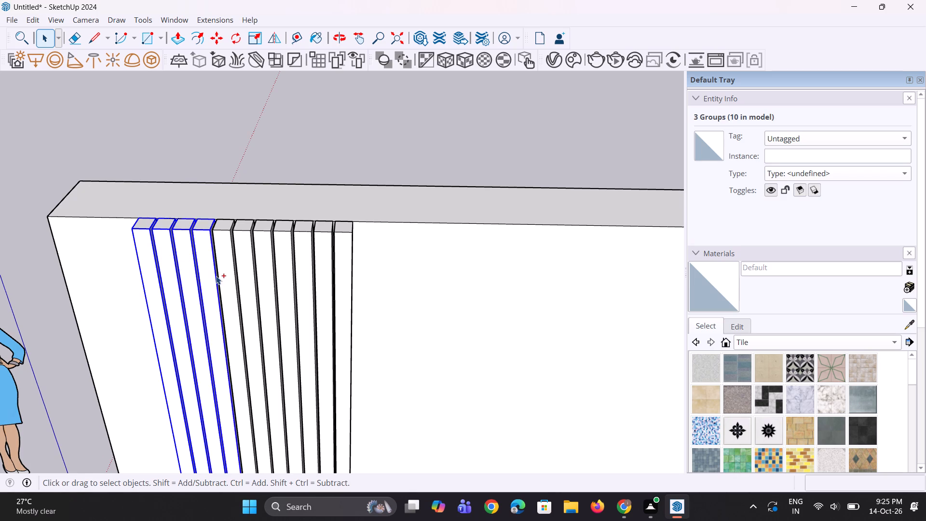
left_click(222, 277, "ctrl")
left_click(235, 275, "ctrl")
left_click(247, 271, "ctrl")
left_click(263, 265, "ctrl")
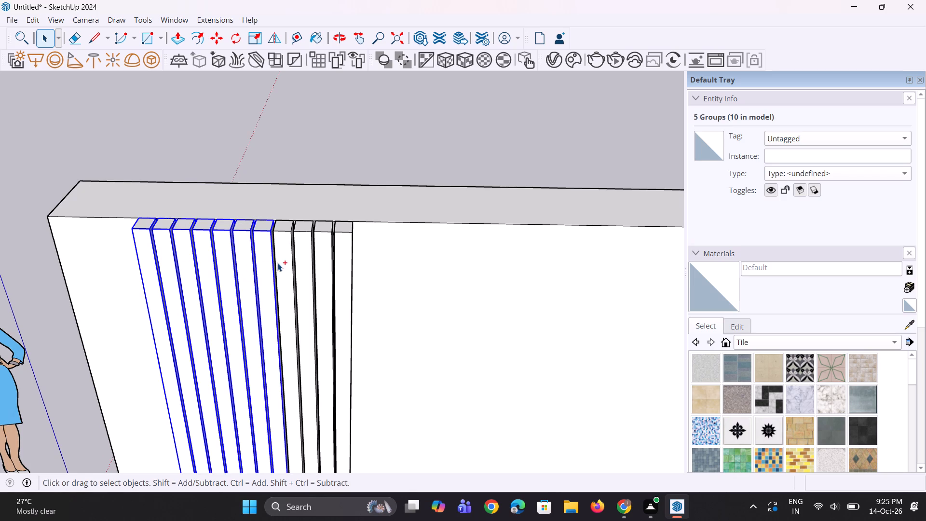
left_click(277, 263, "ctrl")
left_click(303, 262, "ctrl")
left_click(314, 262, "ctrl")
left_click(323, 260, "ctrl")
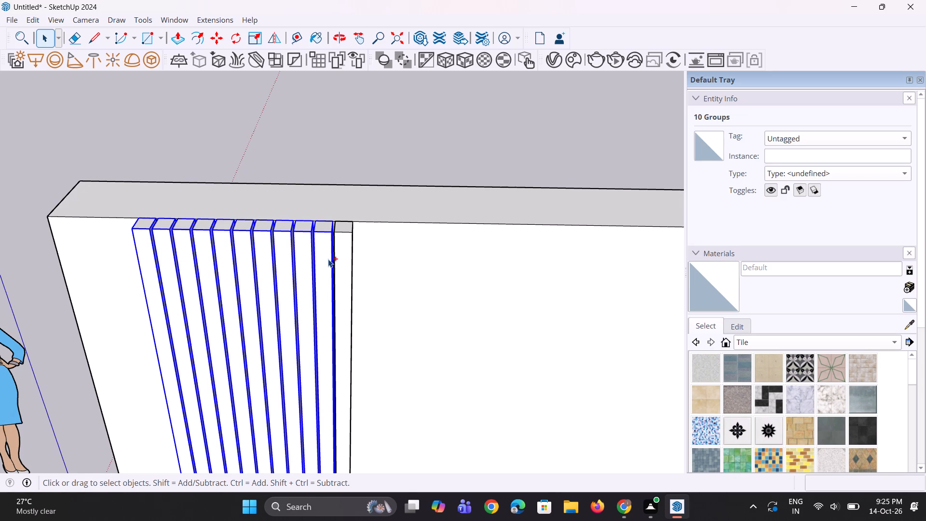
left_click(347, 252, "ctrl")
scroll(231, 319, "down", 9)
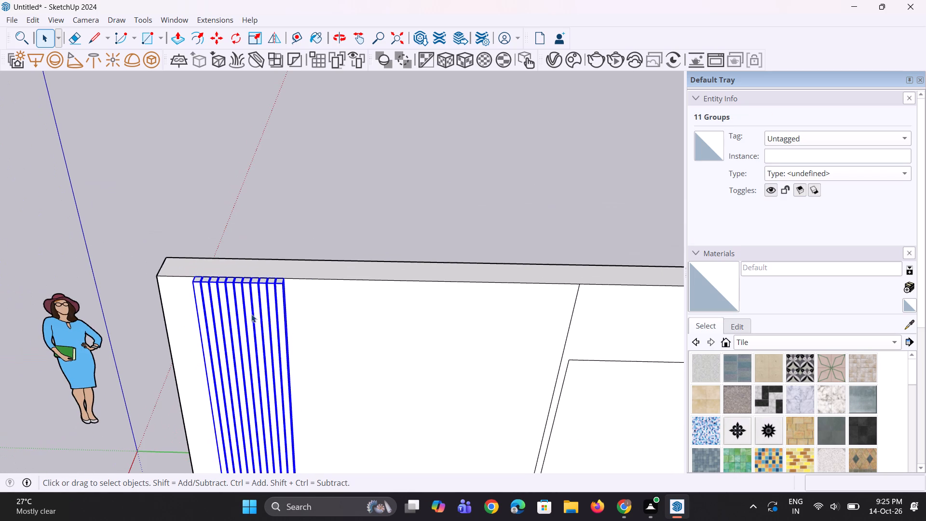
key("m")
scroll(254, 302, "down", 4)
scroll(254, 302, "up", 7)
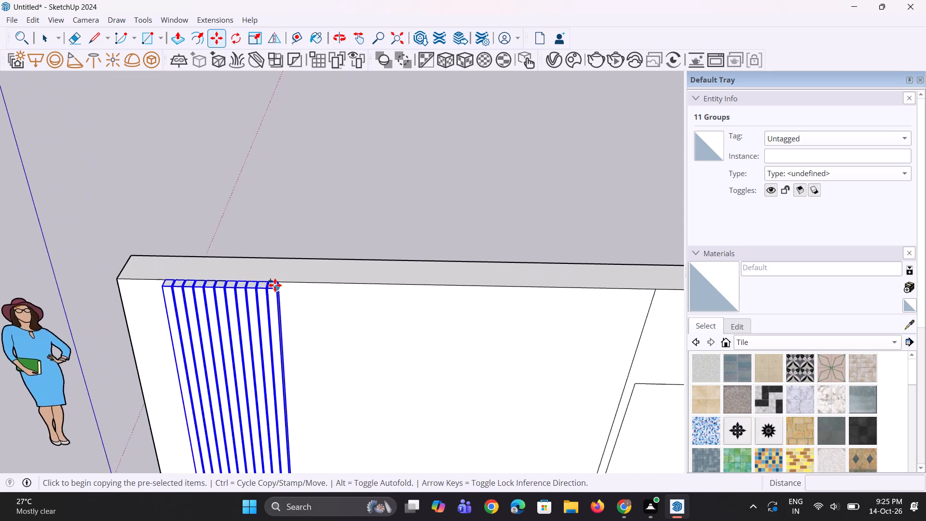
scroll(275, 285, "up", 2)
left_click(276, 280)
scroll(287, 292, "down", 4)
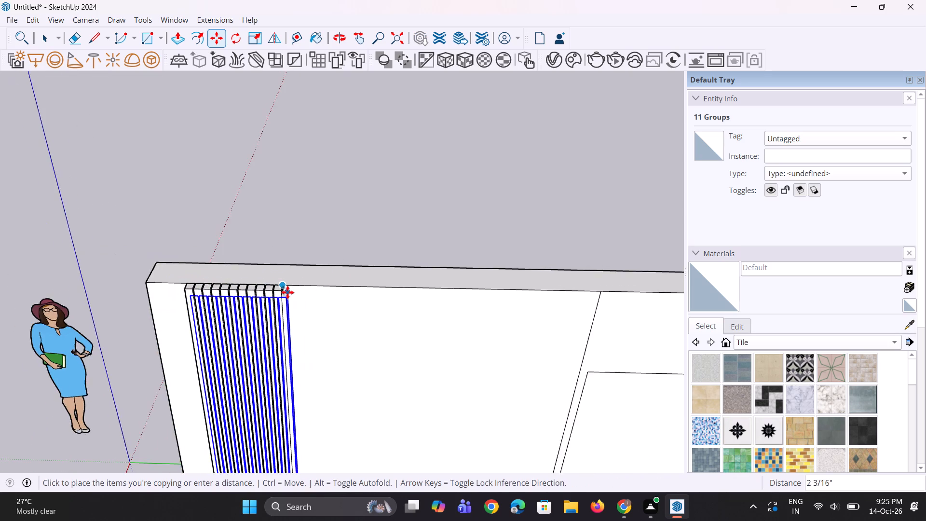
scroll(287, 292, "down", 3)
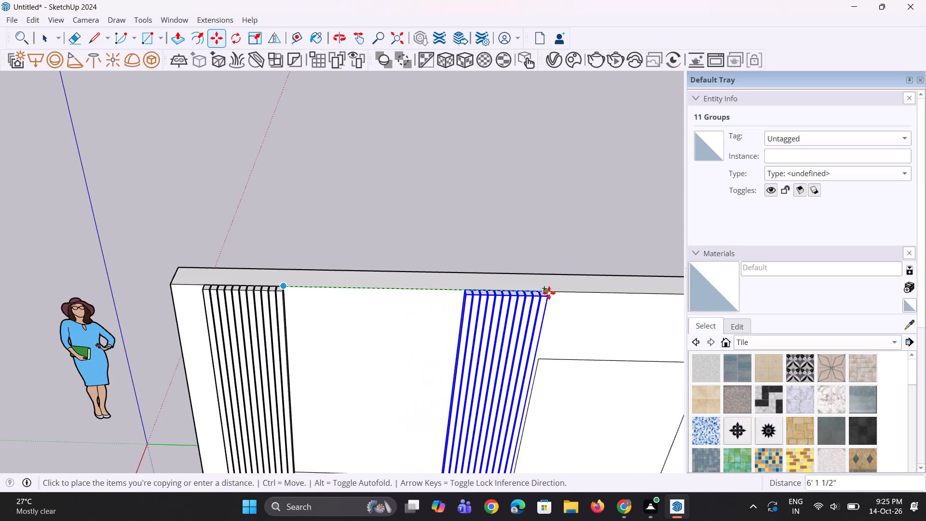
scroll(550, 293, "up", 2)
left_click(550, 293)
scroll(418, 279, "down", 10)
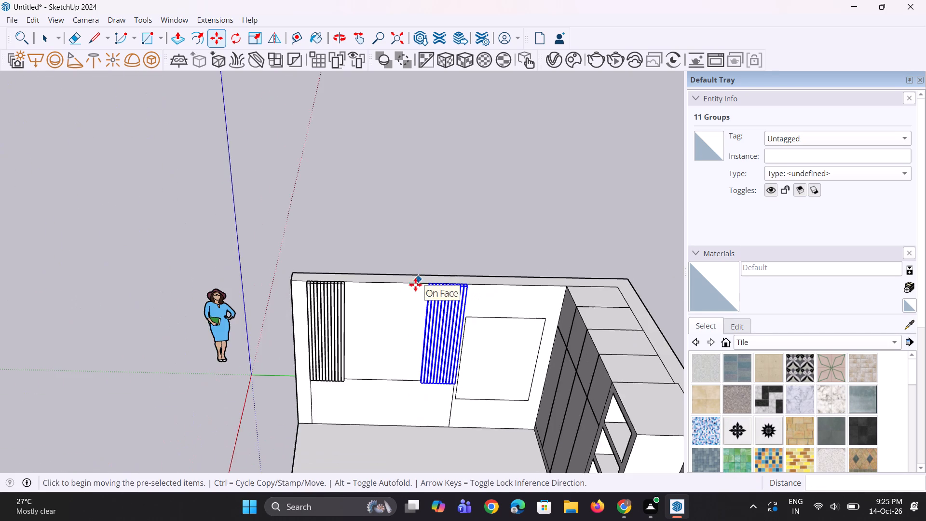
middle_click_drag(408, 297, 418, 265)
scroll(408, 294, "up", 1)
key("space")
key("space")
key("space")
left_click(418, 251)
scroll(418, 251, "down", 4)
middle_click_drag(405, 303, 421, 282)
scroll(421, 282, "up", 3)
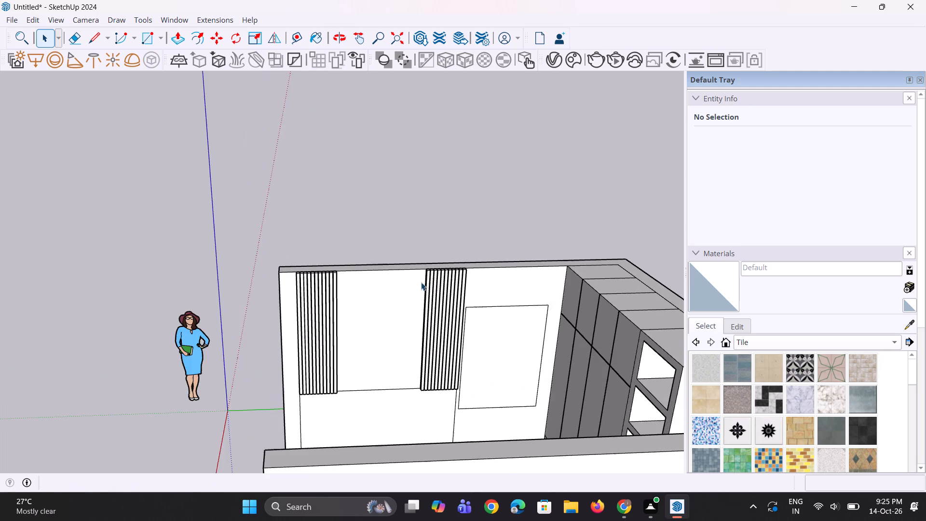
Examine the width and spacing of the two vertical strip sets on the side wall.
scroll(421, 282, "up", 3)
scroll(421, 282, "down", 5)
middle_click_drag(421, 282, 375, 271)
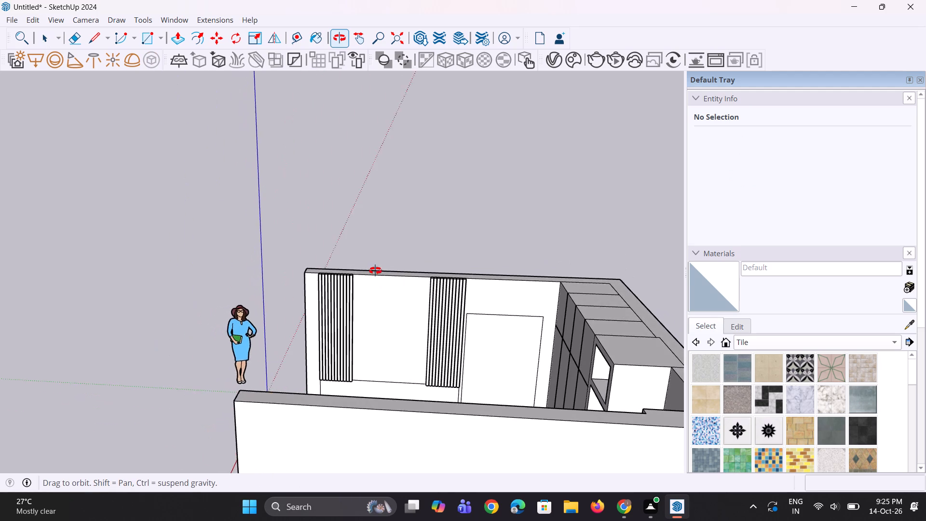
middle_click_drag(375, 271, 439, 282)
scroll(389, 288, "up", 7)
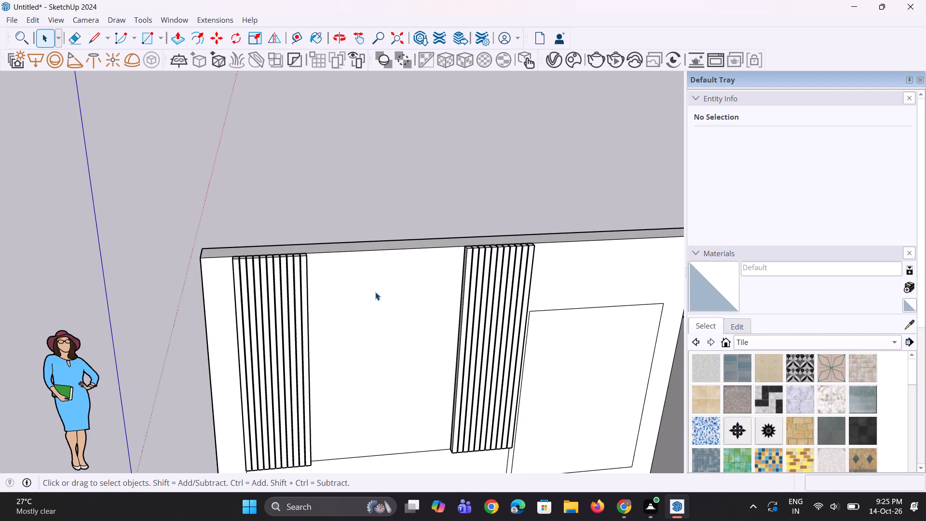
middle_click_drag(361, 298, 352, 297)
scroll(352, 297, "up", 1)
scroll(352, 294, "down", 5)
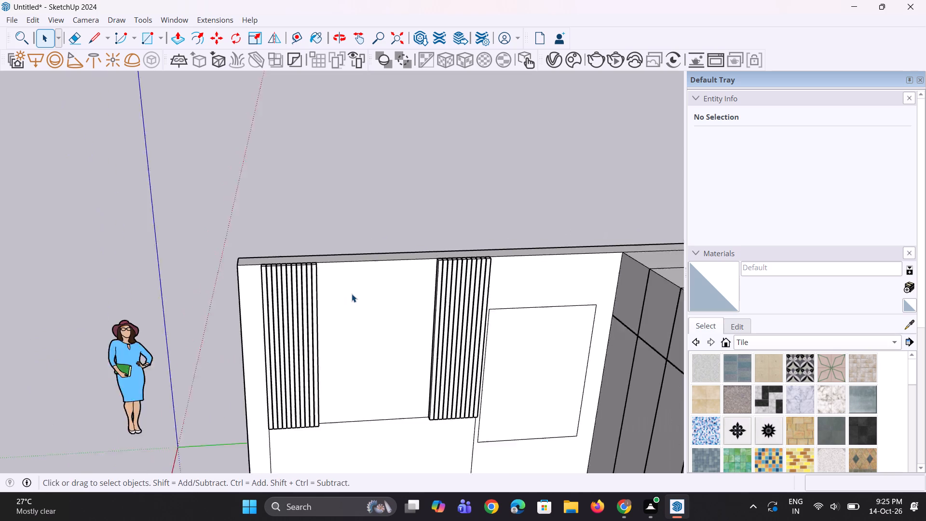
middle_click_drag(352, 294, 346, 285)
scroll(344, 289, "up", 4)
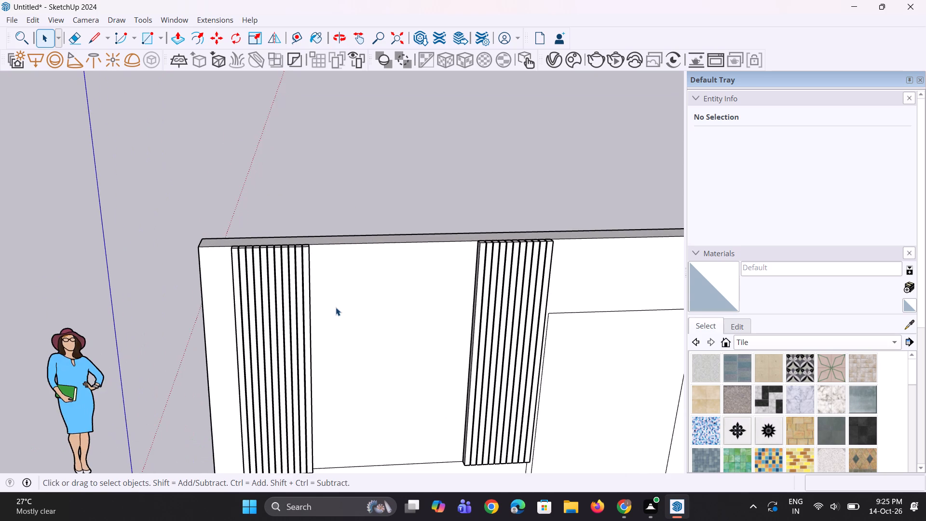
scroll(336, 307, "down", 6)
middle_click_drag(336, 307, 322, 306)
scroll(319, 306, "up", 2)
Undo the copied strip set and the ten-copy array, back to the single original strip.
key("ctrl+z")
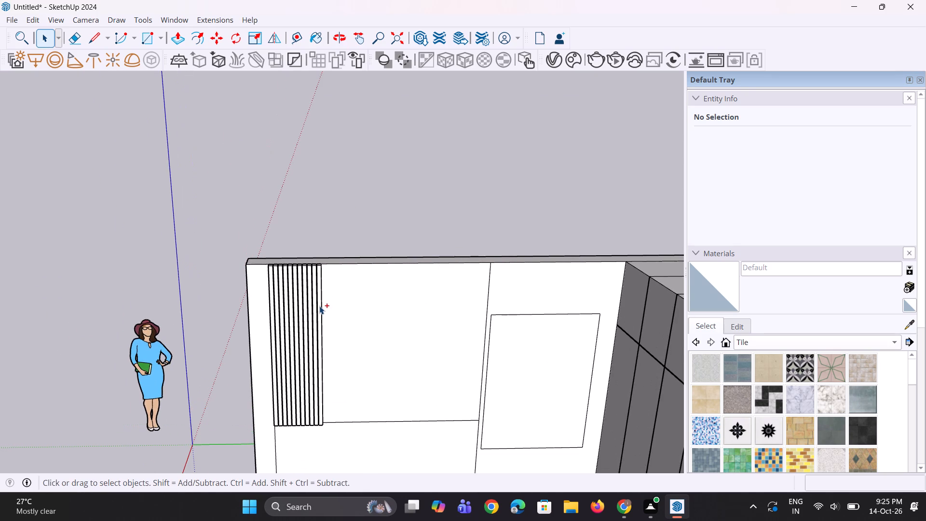
key("ctrl+z")
scroll(272, 283, "up", 2)
key("space")
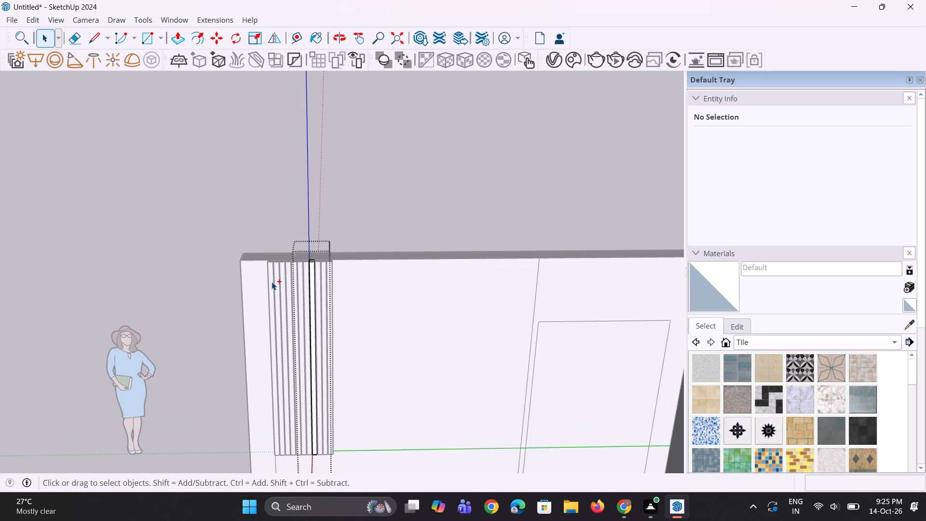
key("ctrl+z")
key("ctrl+z")
Copy the original strip about 2 1/16" along the side wall towards the wardrobe, and array it as twelve copies.
scroll(285, 277, "up", 4)
key("space")
left_click(261, 259)
scroll(266, 242, "up", 6)
key("m")
scroll(263, 240, "up", 6, "ctrl")
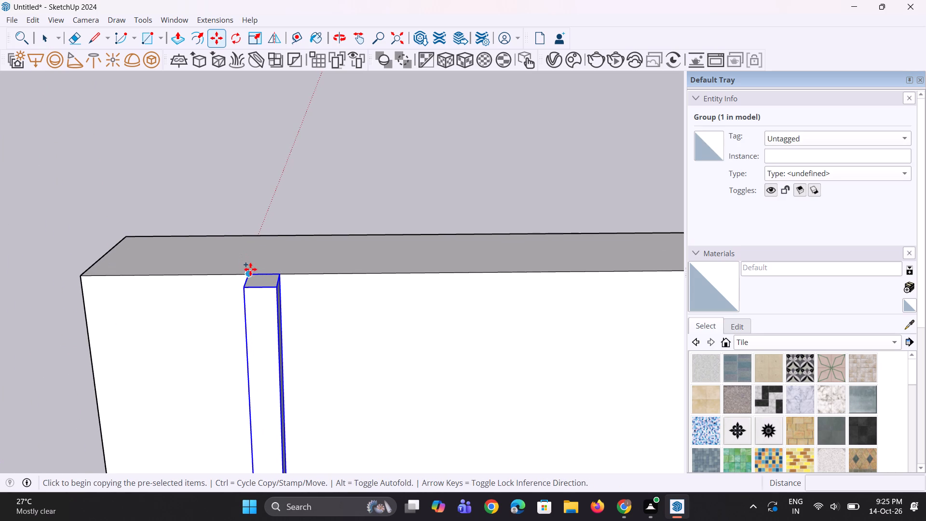
left_click(251, 273)
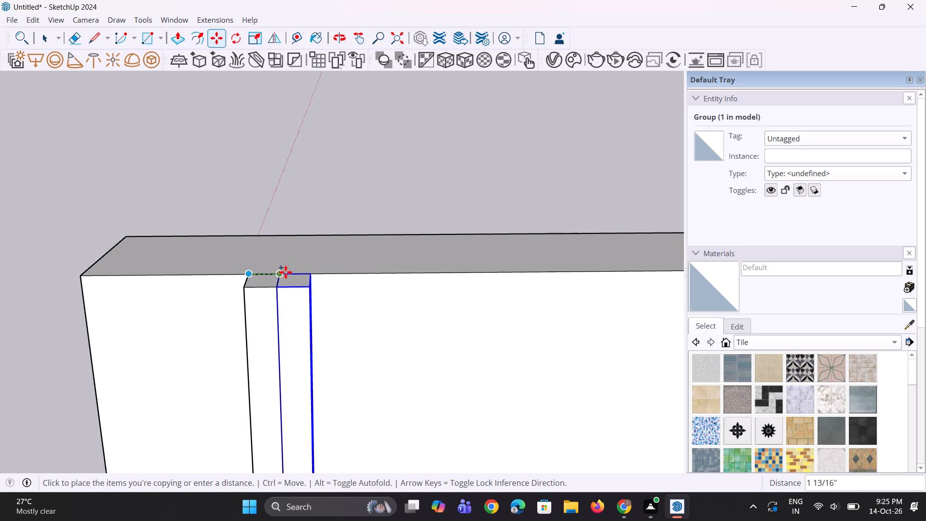
scroll(286, 272, "up", 5)
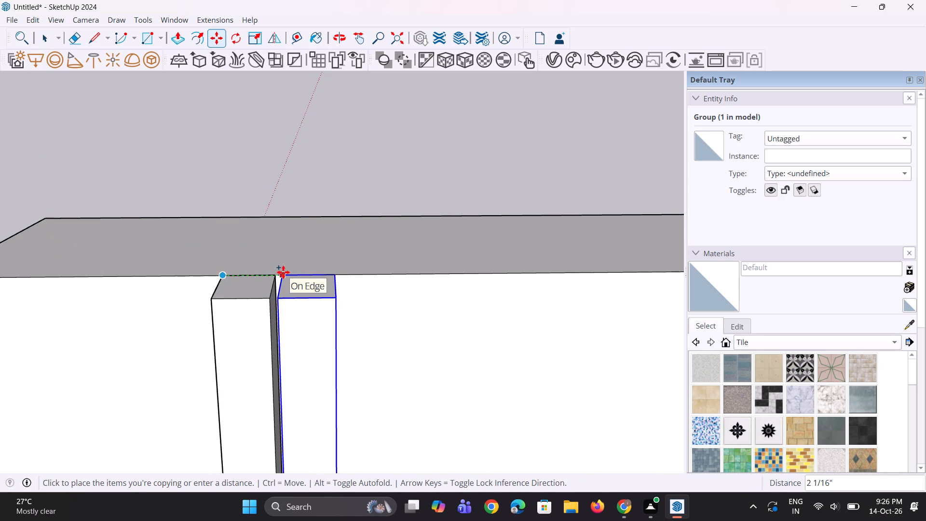
left_click(283, 272)
key("asterisk")
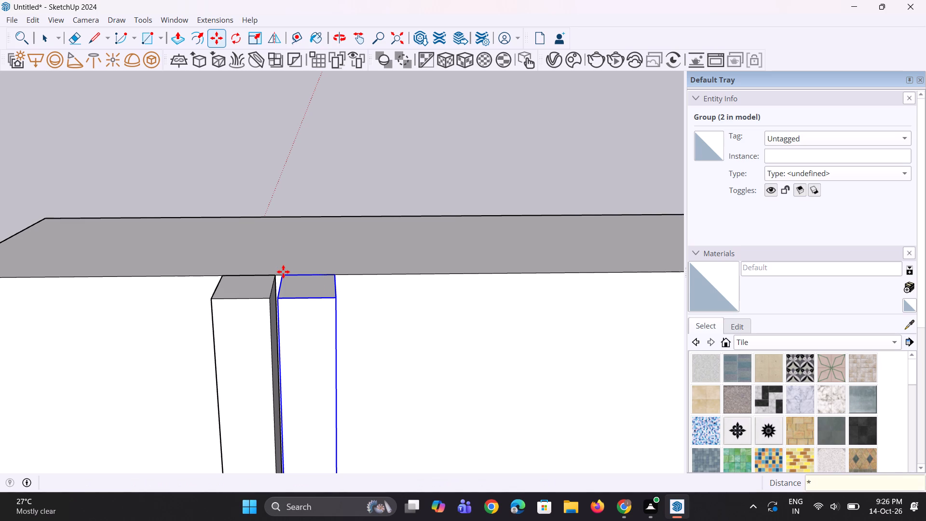
type("12")
key("Return")
Copy all thirteen strips along the side wall's top edge to the panel edge nearest the wardrobe.
scroll(283, 272, "down", 17)
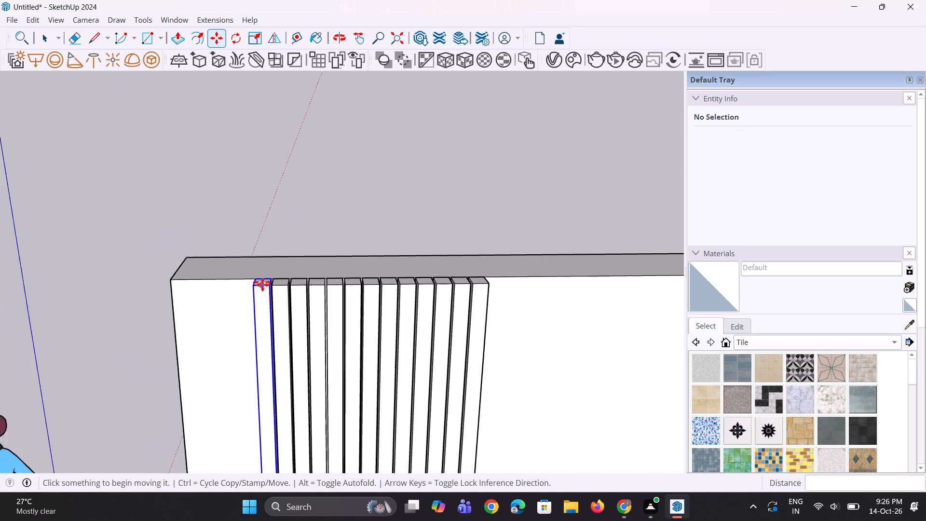
scroll(262, 285, "down", 1)
middle_click_drag(289, 325, 282, 310)
key("space")
key("space")
left_click(265, 290)
scroll(265, 290, "up", 3)
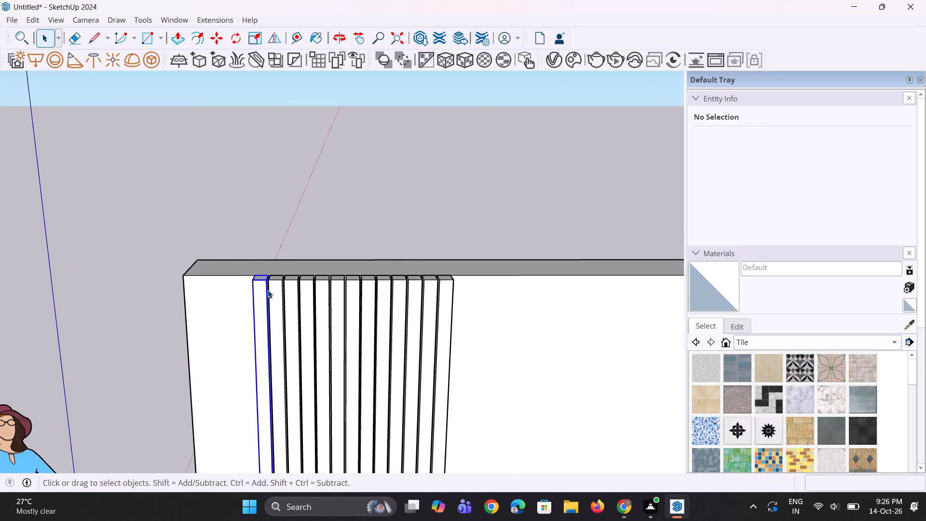
left_click(272, 291, "ctrl")
left_click(285, 301, "ctrl")
left_click(291, 302, "ctrl")
left_click(317, 306, "ctrl")
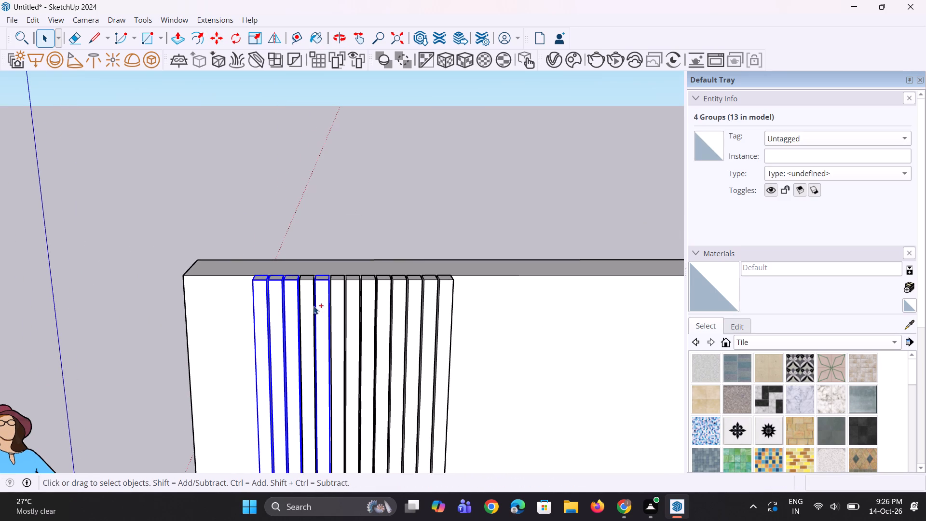
left_click(308, 305, "ctrl")
scroll(340, 308, "up", 2, "ctrl")
left_click(340, 308, "ctrl")
left_click(353, 312, "ctrl")
left_click(376, 317, "ctrl")
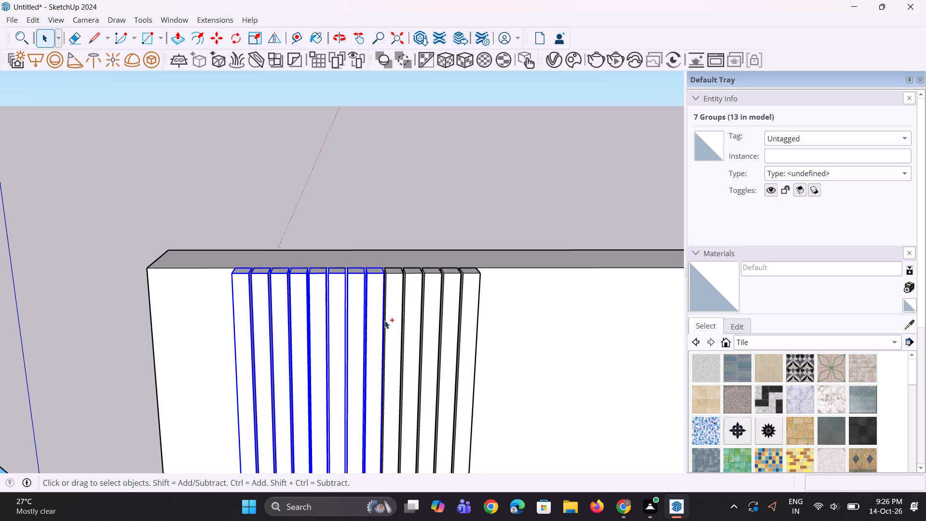
left_click(386, 321, "ctrl")
left_click(396, 325, "ctrl")
left_click(426, 330, "ctrl")
left_click(456, 329, "ctrl")
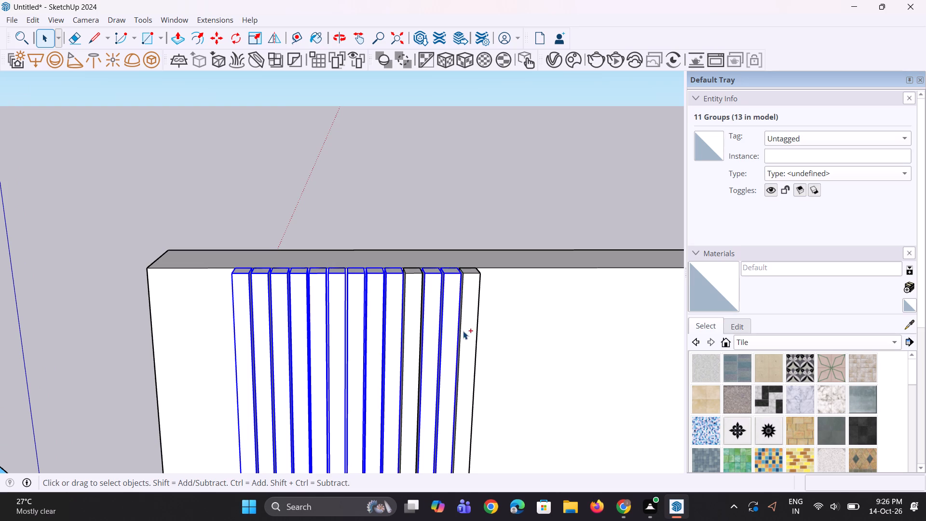
left_click(463, 331, "ctrl")
left_click(416, 311, "ctrl")
scroll(290, 339, "down", 8)
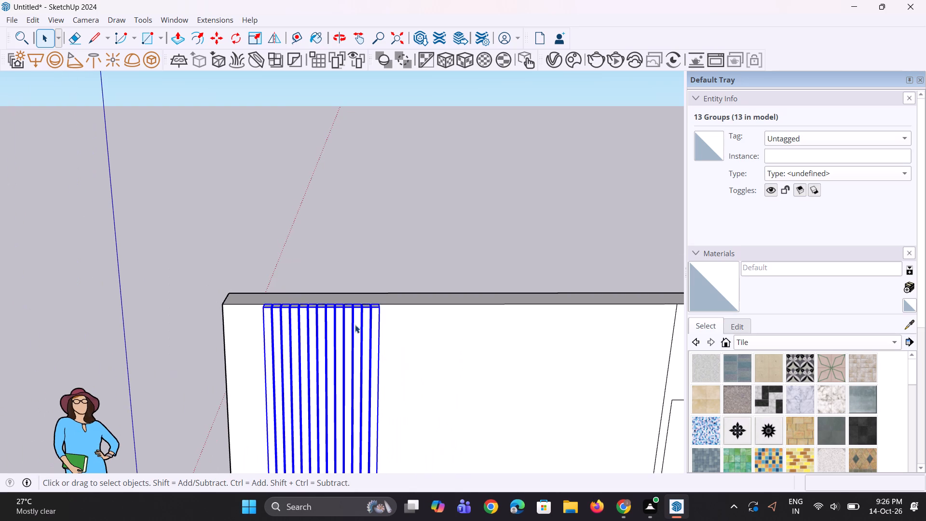
key("m")
middle_click_drag(387, 308, 358, 370)
scroll(391, 303, "up", 2)
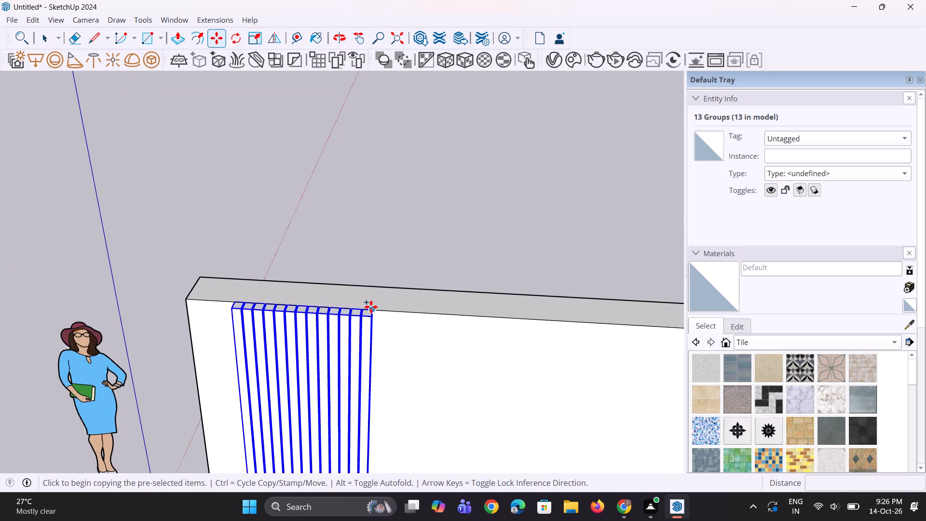
left_click(369, 309)
scroll(448, 315, "down", 4)
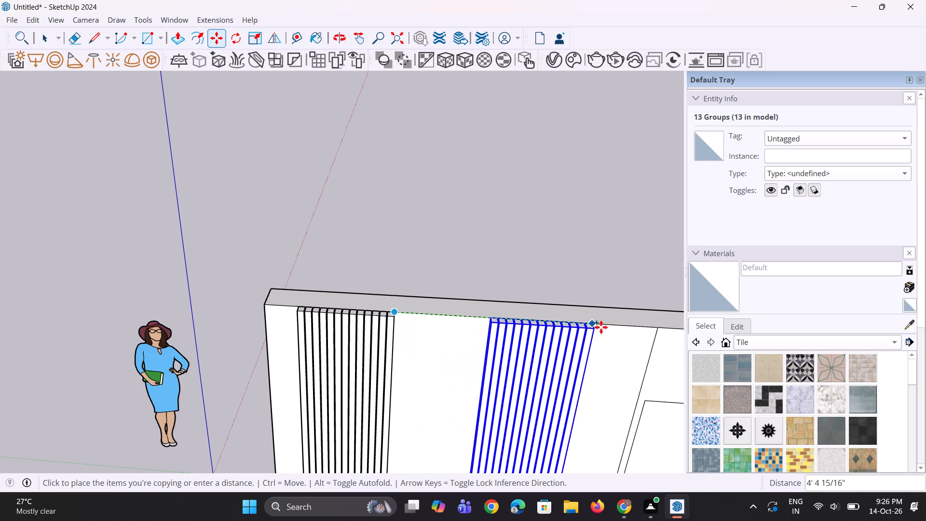
left_click(654, 329)
scroll(530, 329, "down", 2)
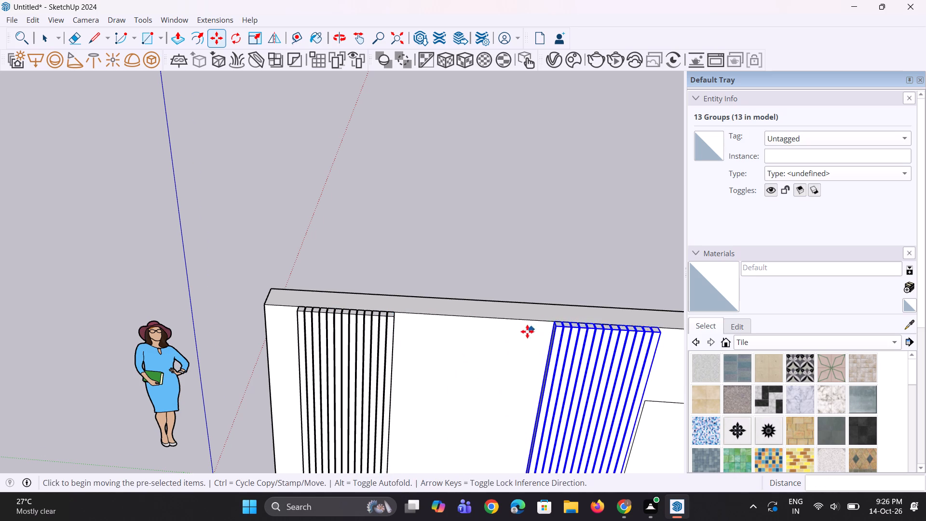
scroll(527, 331, "down", 3)
key("space")
key("space")
left_click(510, 274)
Examine the two thirteen-strip sets and the plain panel area between them.
middle_click_drag(488, 369, 495, 321)
scroll(489, 363, "up", 1)
scroll(465, 340, "down", 6)
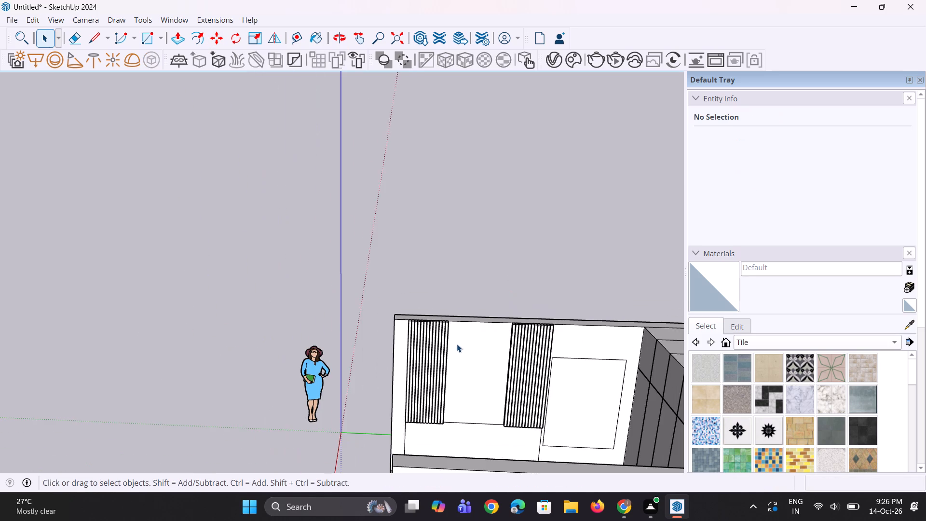
middle_click_drag(457, 345, 463, 369)
scroll(472, 408, "up", 9)
middle_click_drag(472, 408, 473, 389)
scroll(449, 374, "up", 4)
middle_click_drag(449, 373, 466, 377)
scroll(445, 384, "down", 5)
middle_click_drag(441, 374, 434, 360)
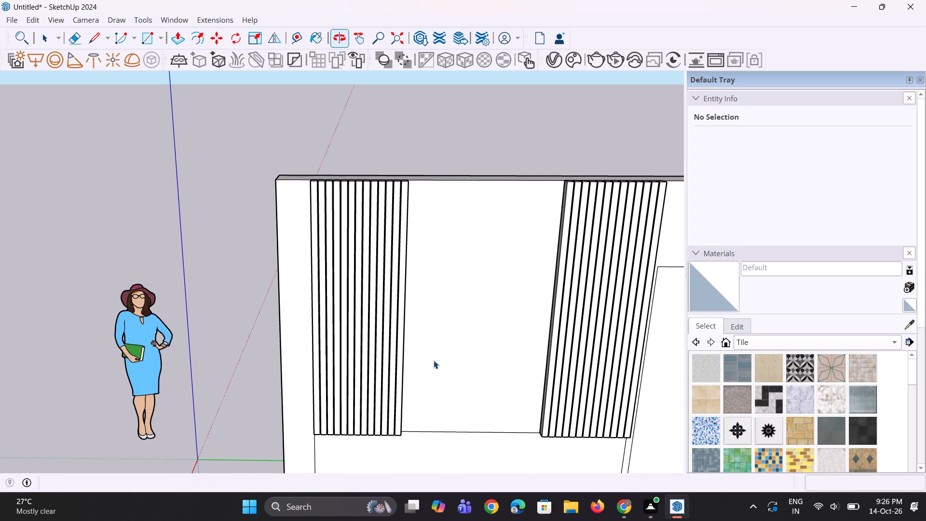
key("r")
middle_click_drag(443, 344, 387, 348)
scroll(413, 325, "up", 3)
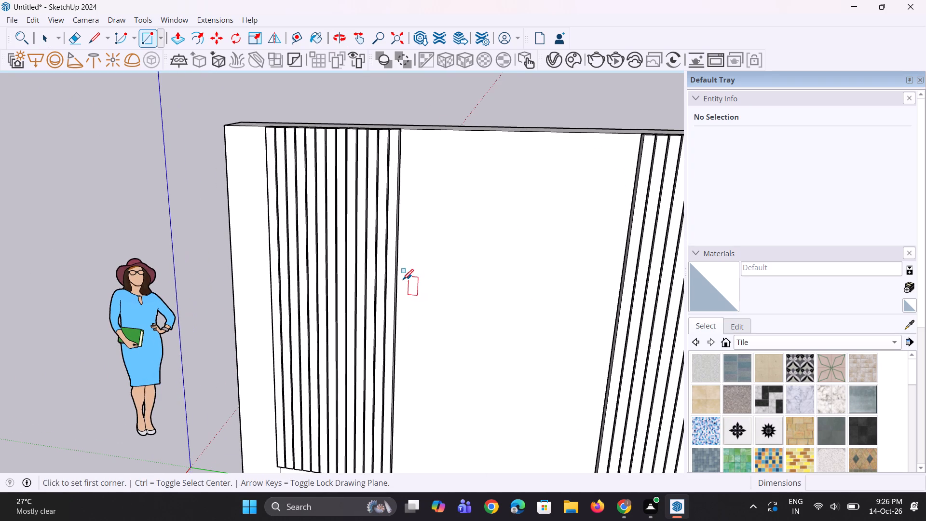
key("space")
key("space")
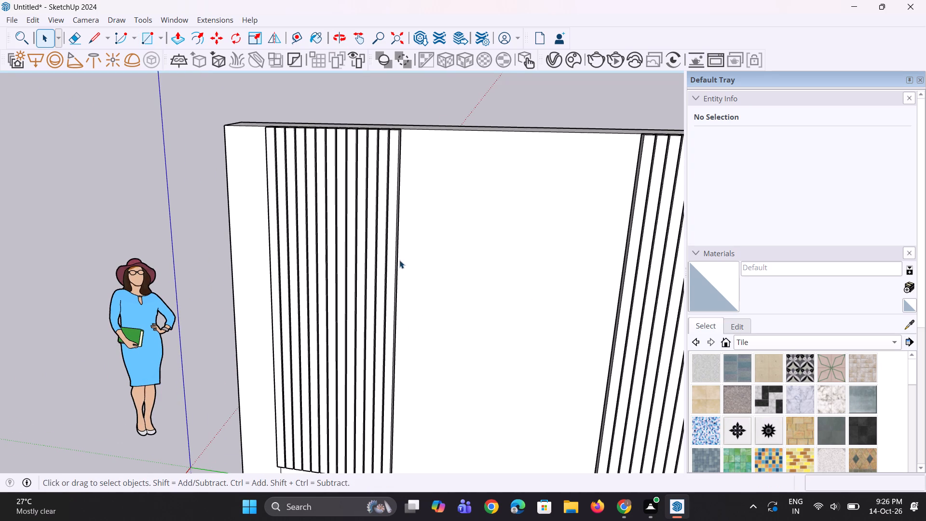
Draw a line about 6' 5 1/2" down the inner edge of the original strip set, from wall top to panel bottom edge.
middle_click_drag(399, 260, 334, 243)
key("l")
middle_click_drag(397, 215, 388, 209)
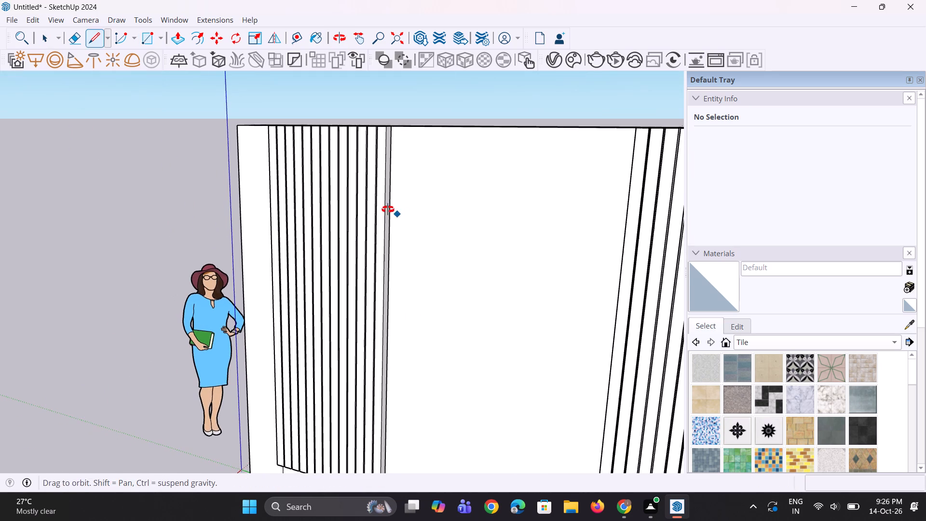
middle_click_drag(388, 209, 384, 207)
left_click(391, 128)
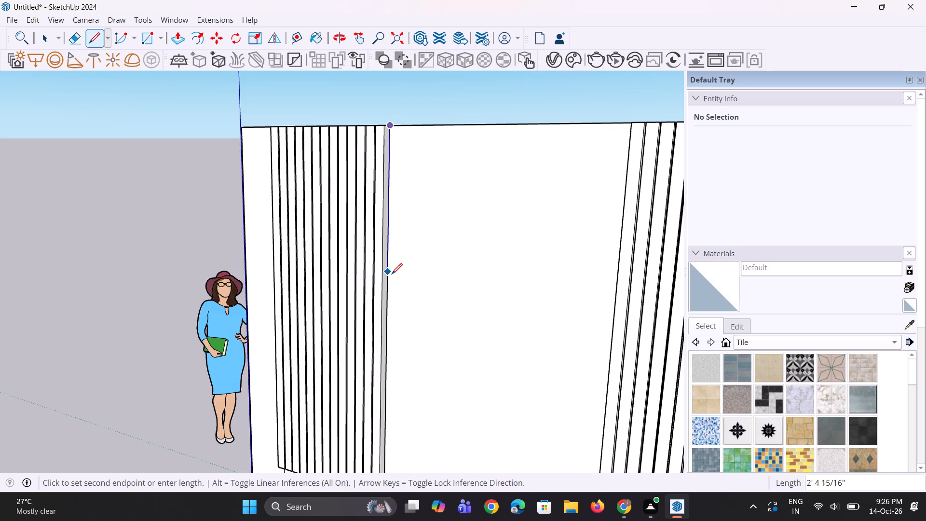
scroll(392, 274, "down", 7)
middle_click_drag(392, 360, 392, 404)
scroll(392, 387, "up", 3)
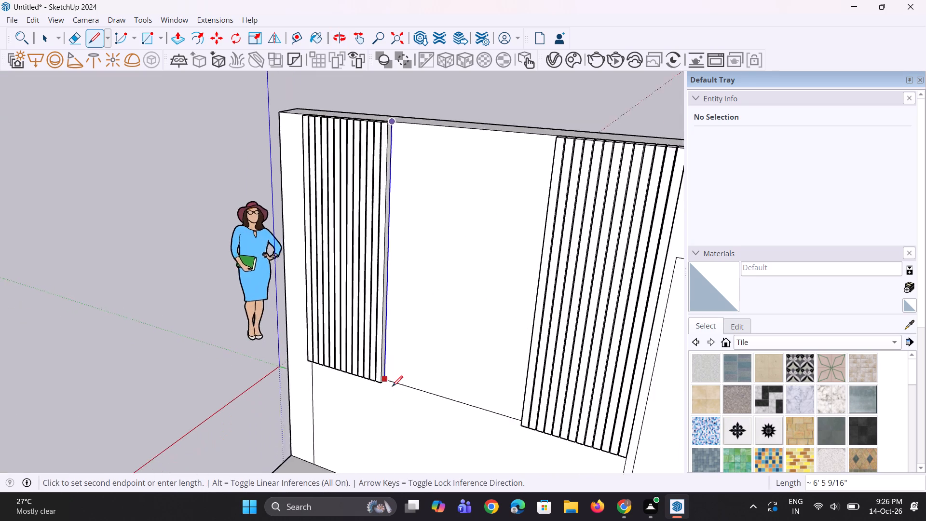
scroll(392, 386, "up", 4)
left_click(383, 377)
middle_click_drag(406, 383, 455, 376)
key("space")
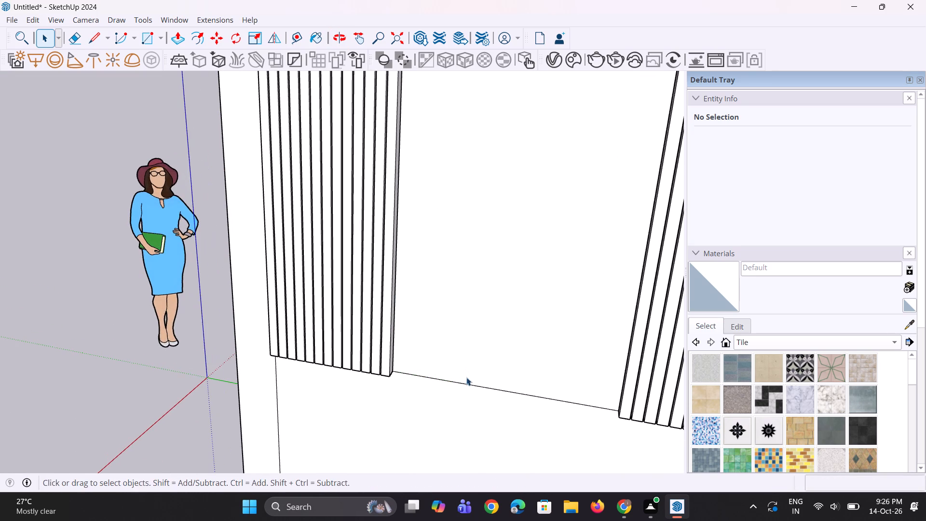
Draw a vertical line down the inner edge of the copied strip set, from the wall top to the panel's bottom edge.
key("l")
middle_click_drag(468, 374, 520, 379)
scroll(490, 394, "down", 5)
middle_click_drag(495, 395, 557, 364)
middle_click_drag(504, 351, 500, 384)
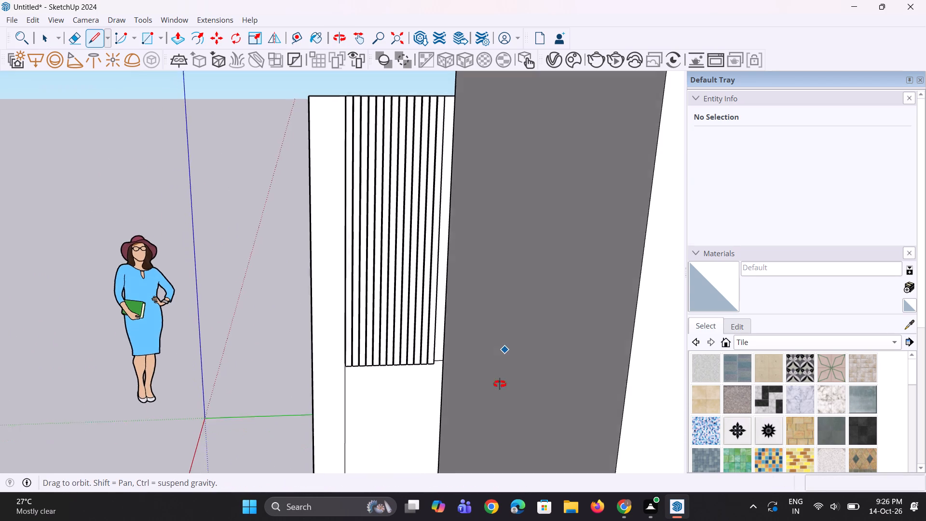
middle_click_drag(500, 384, 500, 451)
scroll(477, 425, "down", 5)
scroll(453, 327, "down", 8)
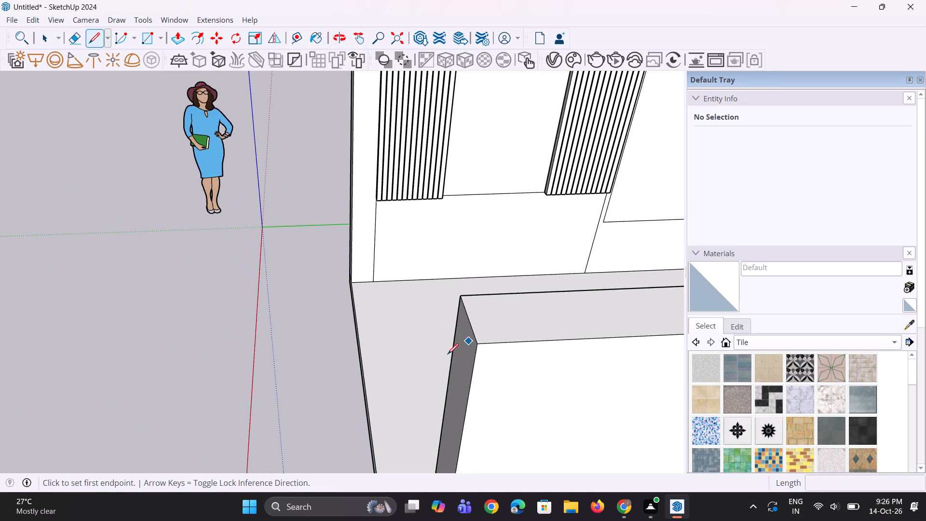
scroll(442, 370, "down", 9)
middle_click_drag(467, 356, 501, 356)
scroll(500, 231, "up", 12)
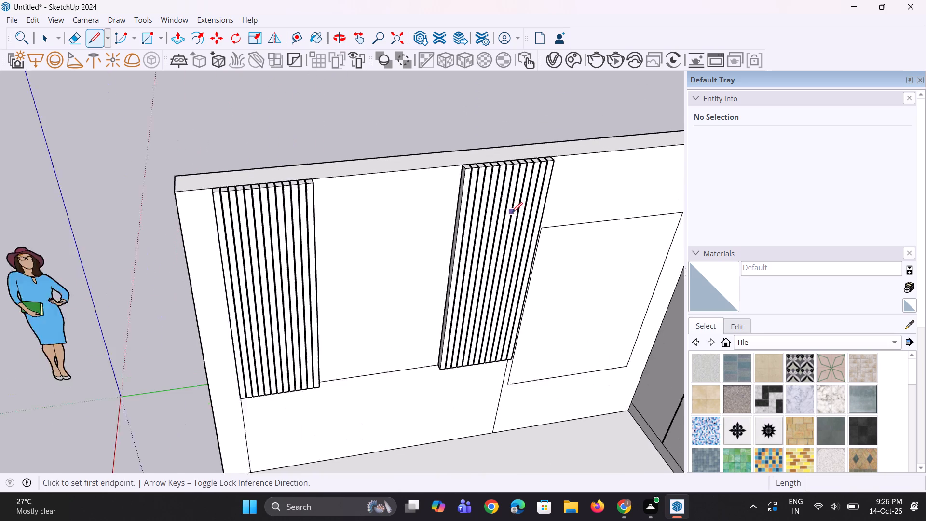
middle_click_drag(494, 219, 529, 215)
scroll(499, 221, "up", 1)
scroll(382, 157, "up", 4)
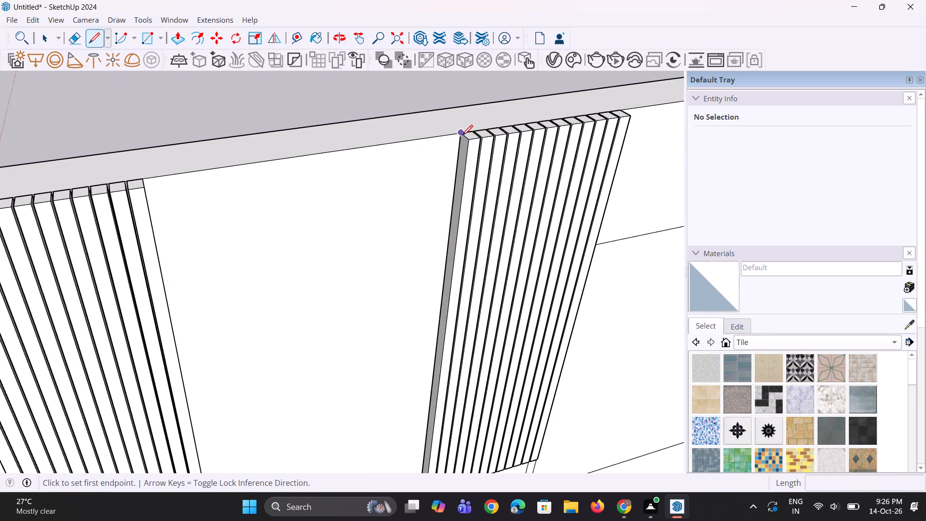
left_click(462, 135)
scroll(449, 236, "down", 4)
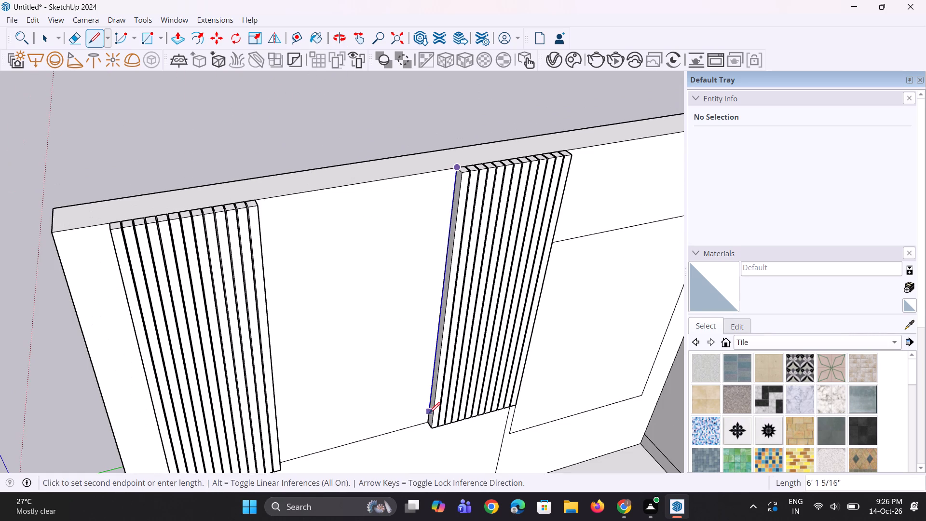
left_click(429, 418)
Pull the panel face between the two strip sets out 7/8", and a further 1 7/16" to the strips' front face.
key("p")
left_click(401, 371)
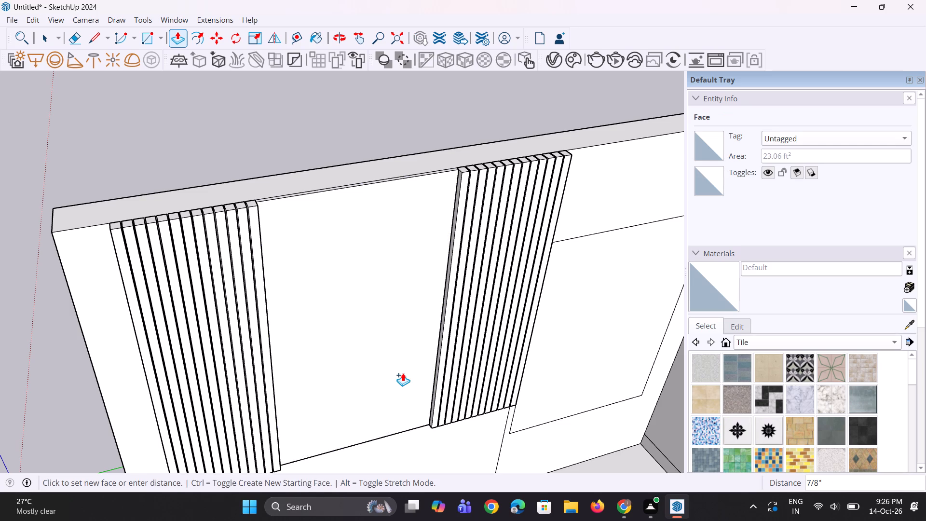
left_click(403, 373)
middle_click_drag(417, 383, 362, 348)
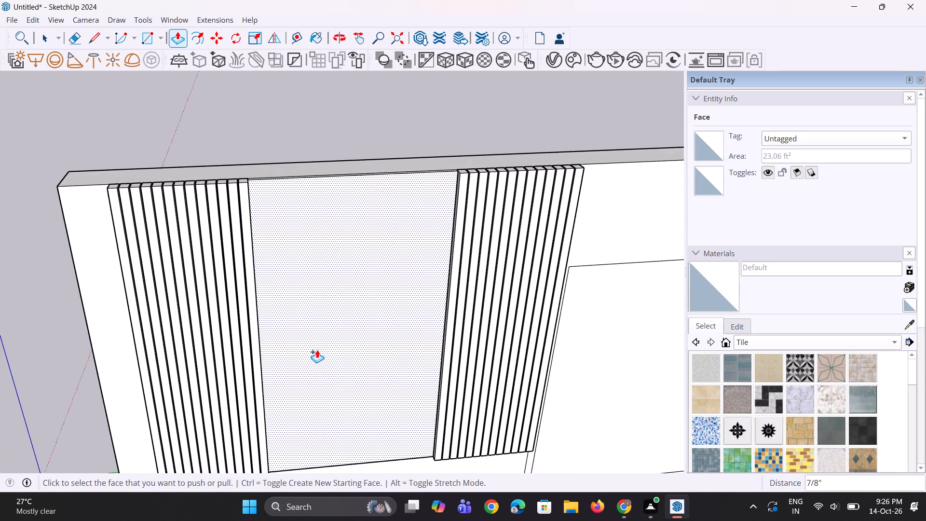
scroll(317, 350, "down", 4)
middle_click_drag(319, 352, 292, 335)
left_click(298, 346)
left_click(265, 312)
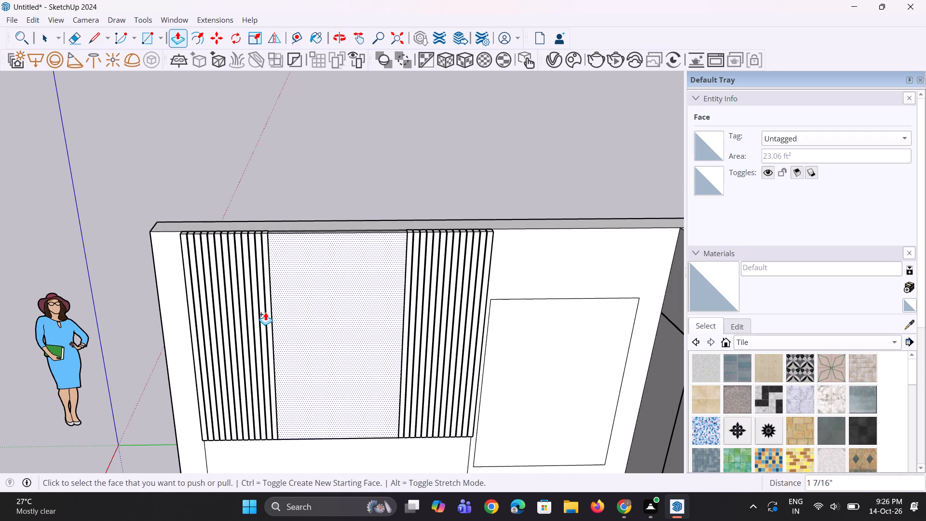
Undo both pulls on the panel face between the strip sets and pull it out 2 5/16" in one go to the strips' front face.
middle_click_drag(306, 311, 322, 377)
scroll(272, 284, "down", 3)
middle_click_drag(272, 283, 309, 353)
scroll(370, 216, "up", 6)
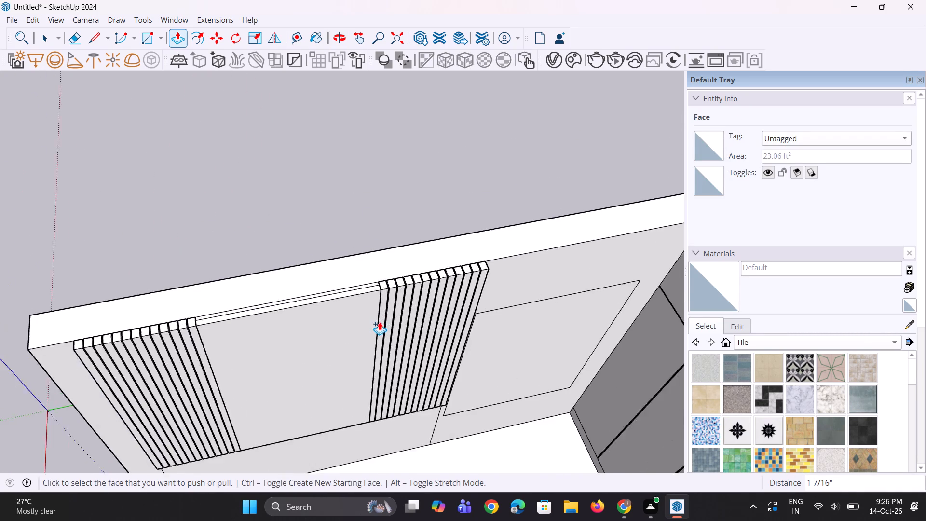
scroll(380, 322, "up", 7)
key("ctrl+z")
key("ctrl+z")
left_click(364, 327)
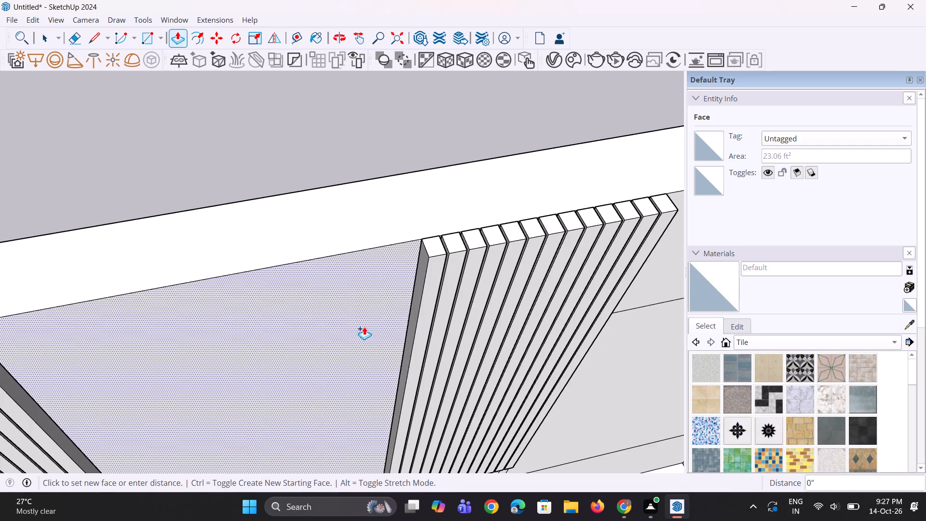
left_click(436, 314)
scroll(434, 304, "down", 6)
scroll(434, 321, "up", 1)
middle_click_drag(434, 321, 407, 255)
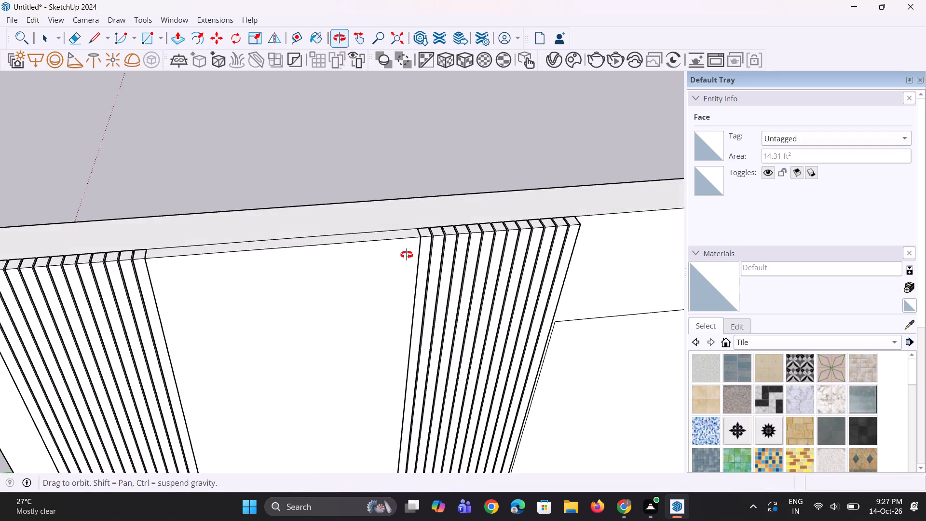
middle_click_drag(407, 255, 405, 255)
scroll(393, 265, "down", 4)
middle_click_drag(388, 276, 377, 262)
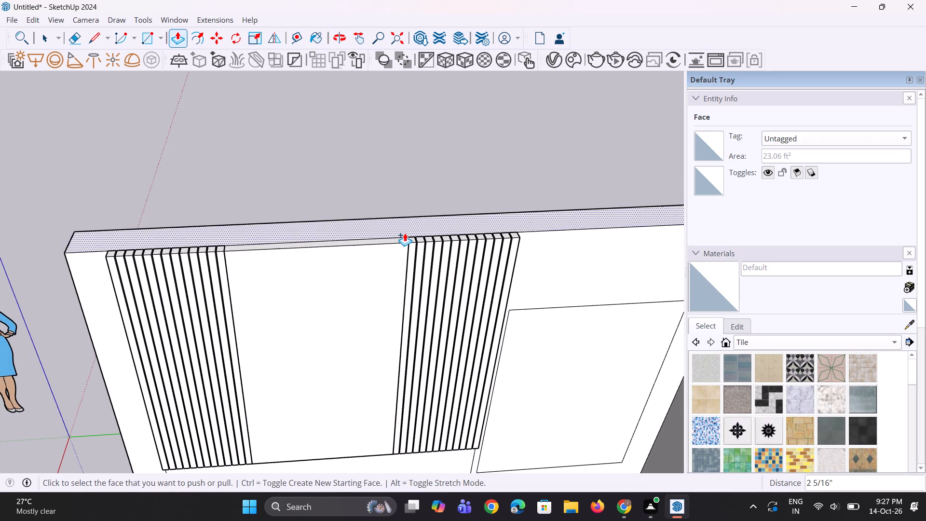
scroll(408, 230, "down", 4)
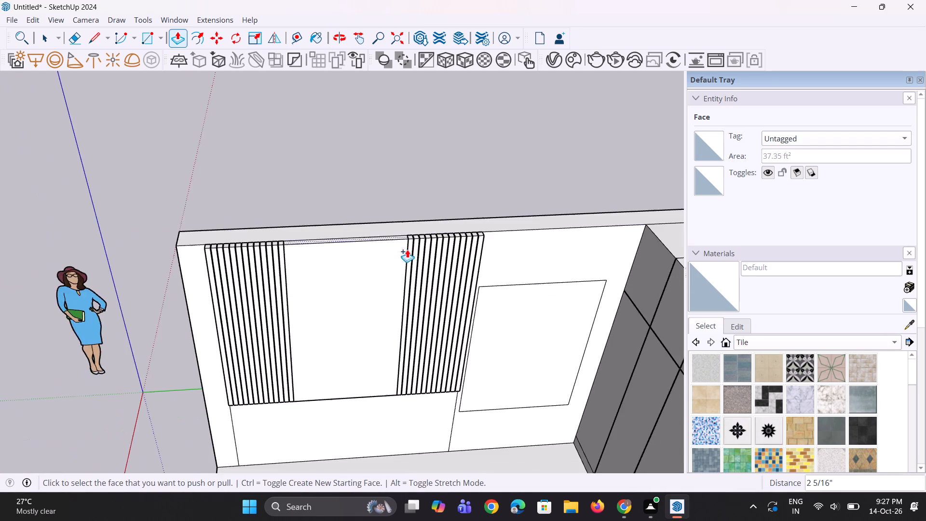
Push the panel face between the two strip sets back about 1 9/16" so the strips stand proud of it.
middle_click_drag(383, 266, 339, 288)
scroll(322, 290, "up", 3)
left_click(325, 280)
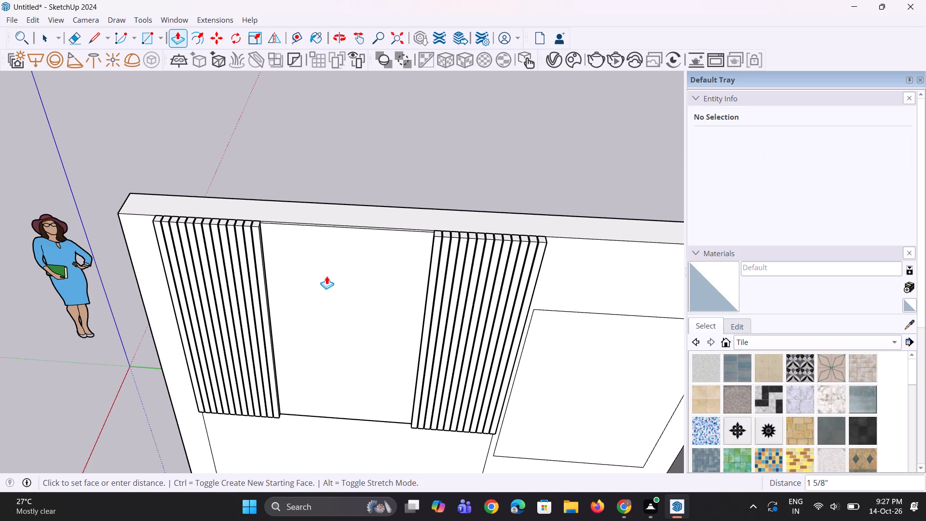
key("Escape")
left_click(314, 281)
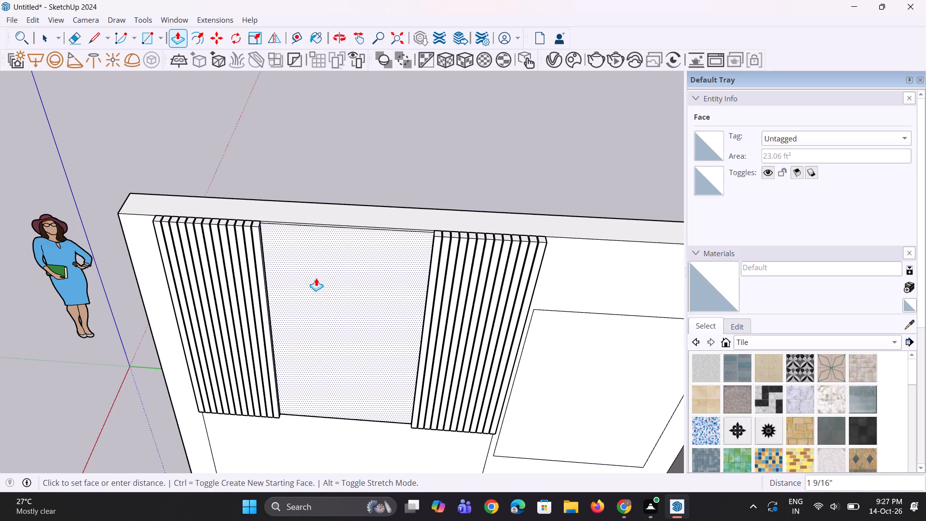
left_click(315, 277)
key("space")
key("space")
left_click(370, 176)
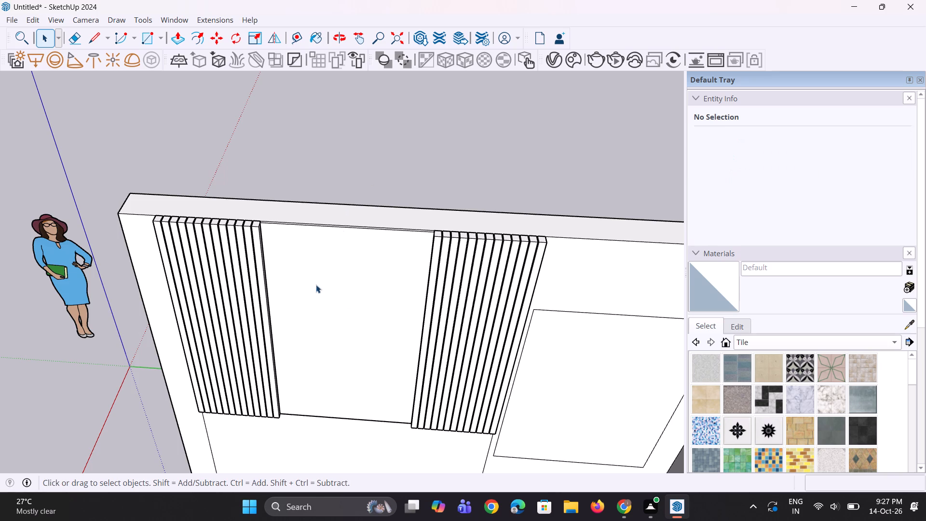
Examine the panel's depth against the strip edges and the whole panelled wall.
middle_click_drag(336, 298, 439, 303)
scroll(409, 372, "up", 6)
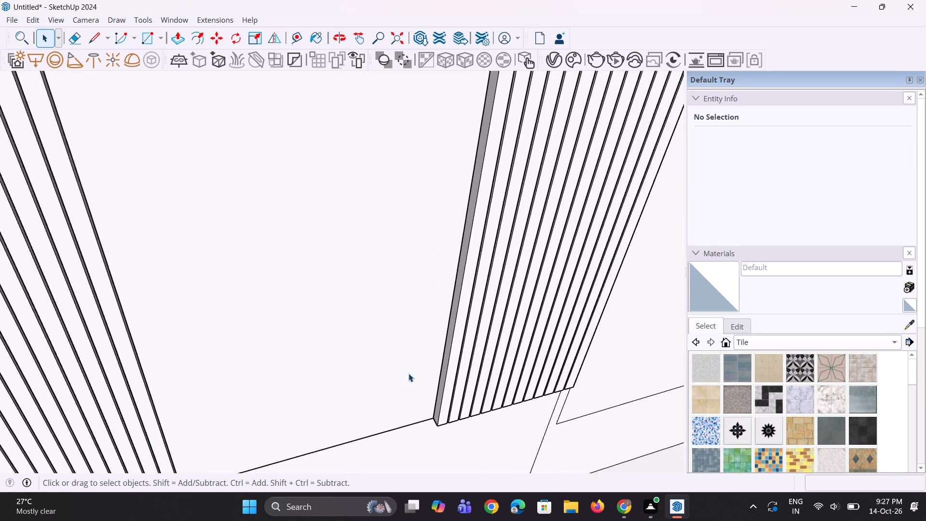
scroll(409, 373, "up", 6)
scroll(409, 363, "down", 20)
middle_click_drag(433, 379, 440, 324)
scroll(414, 337, "up", 9)
middle_click_drag(398, 363, 430, 356)
scroll(356, 263, "down", 6)
middle_click_drag(395, 366, 409, 327)
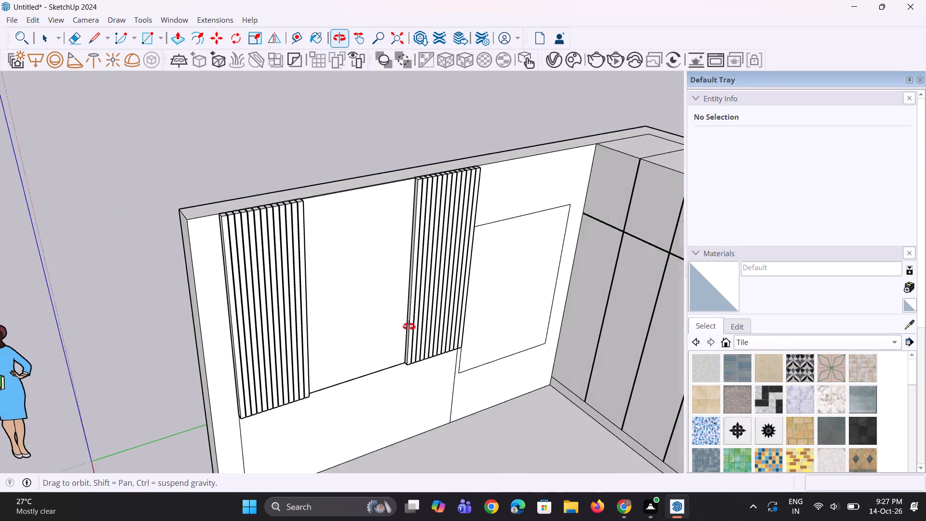
middle_click_drag(409, 327, 412, 307)
Copy the window rectangle beside the strip sets about 25' 10 11/16" along the green axis, outside the room.
scroll(510, 319, "up", 1)
middle_click_drag(510, 319, 483, 323)
left_click(487, 321)
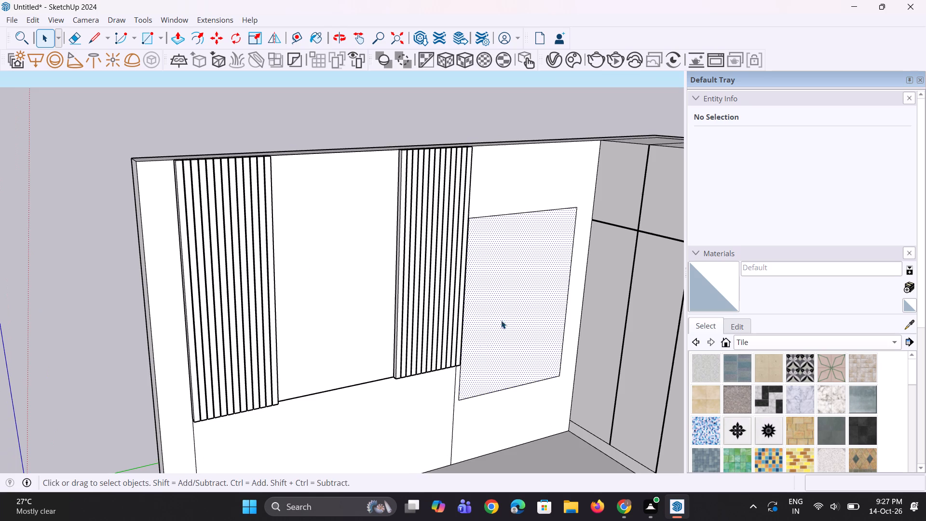
middle_click_drag(501, 320, 449, 341)
key("m")
left_click(519, 331)
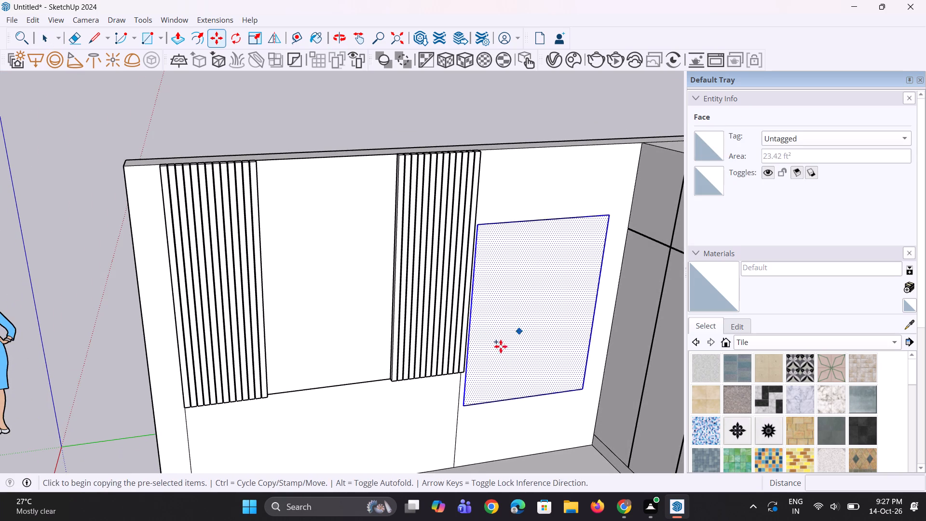
scroll(463, 345, "down", 11)
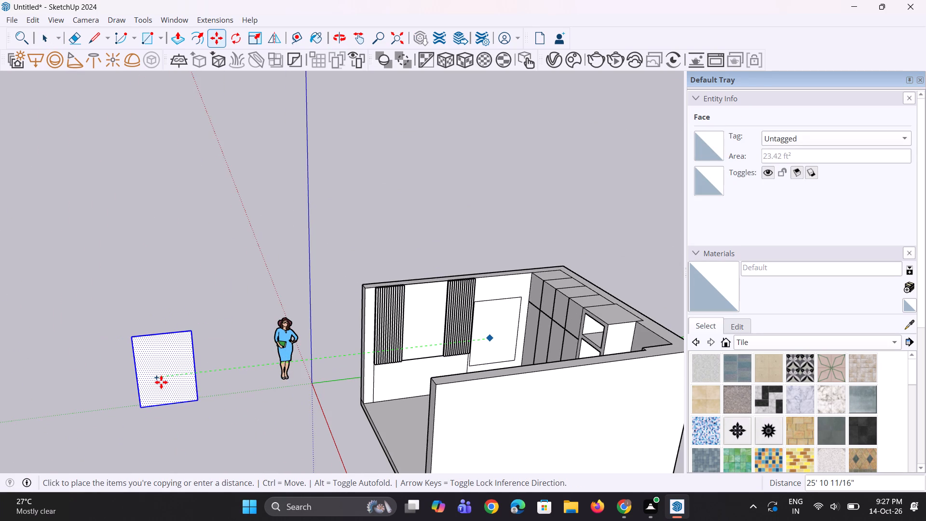
left_click(161, 382)
middle_click_drag(423, 379, 425, 418)
key("space")
Push the window rectangle 9" through the wall to cut the window opening.
key("p")
scroll(572, 320, "up", 3)
middle_click_drag(525, 313, 523, 387)
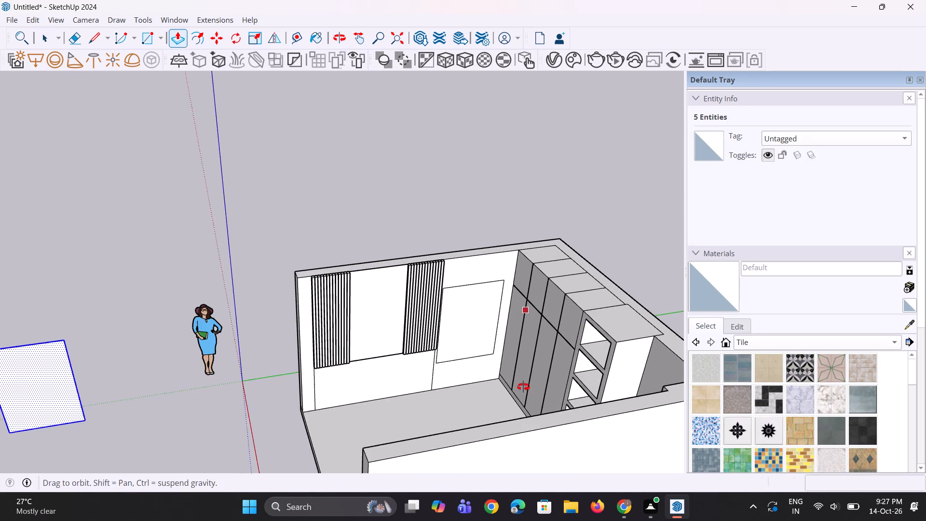
middle_click_drag(523, 387, 523, 402)
scroll(477, 343, "up", 3)
left_click(470, 305)
key("space")
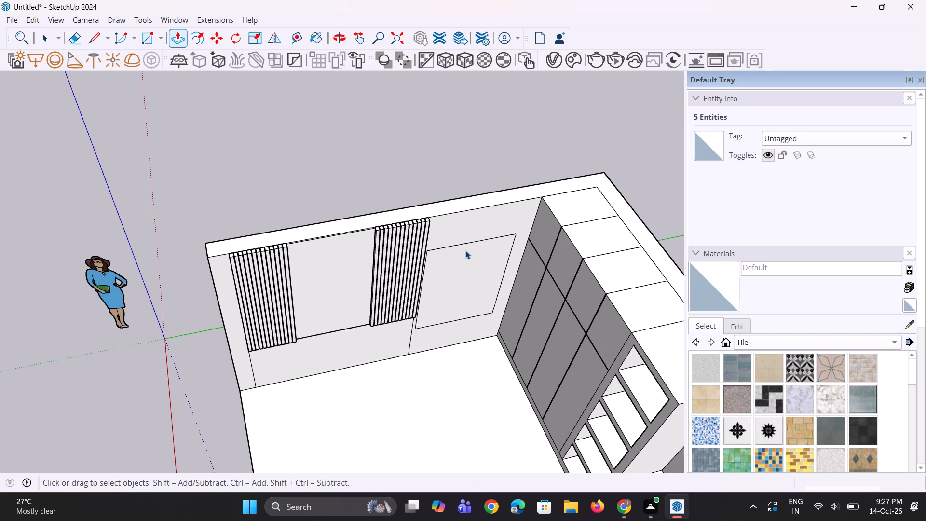
key("space")
left_click(483, 285)
key("p")
left_click(483, 285)
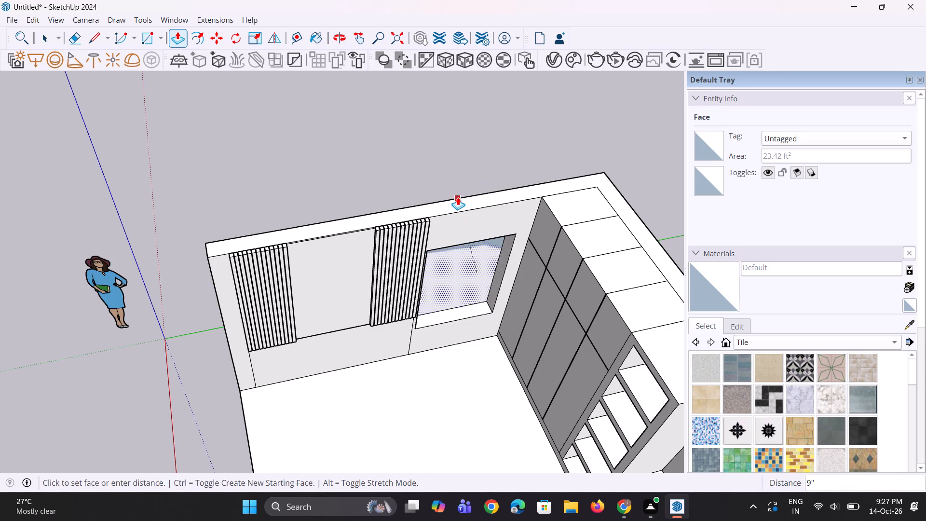
left_click_drag(458, 197, 457, 202)
middle_click_drag(453, 302, 391, 256)
scroll(512, 276, "up", 1)
scroll(527, 276, "down", 6)
middle_click_drag(474, 336, 491, 272)
scroll(491, 272, "up", 1)
key("space")
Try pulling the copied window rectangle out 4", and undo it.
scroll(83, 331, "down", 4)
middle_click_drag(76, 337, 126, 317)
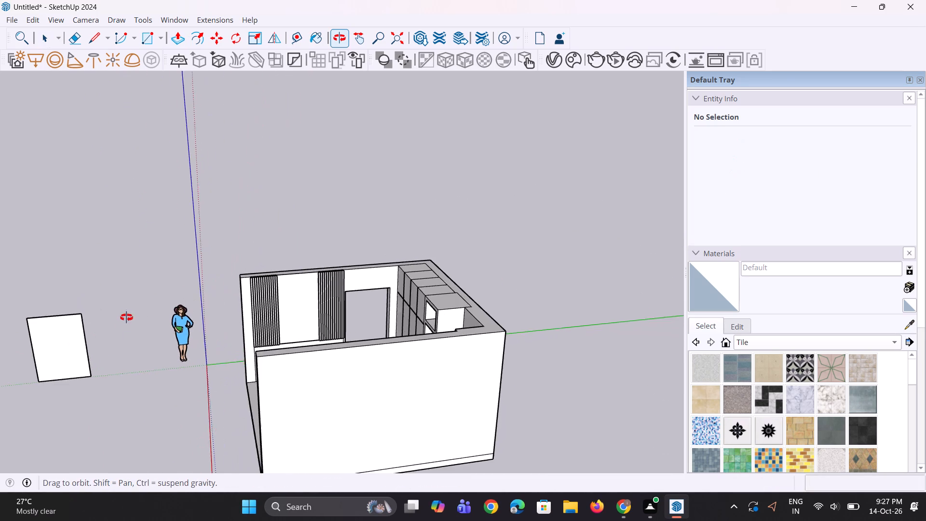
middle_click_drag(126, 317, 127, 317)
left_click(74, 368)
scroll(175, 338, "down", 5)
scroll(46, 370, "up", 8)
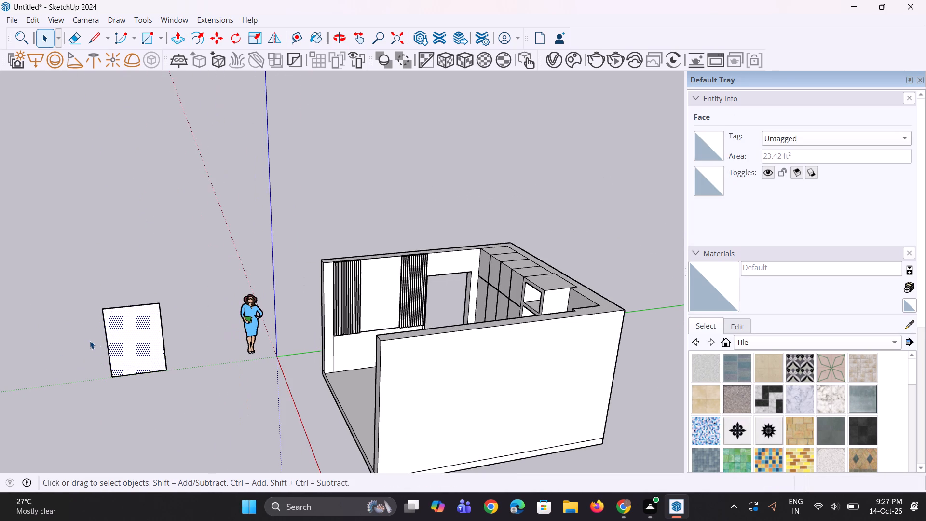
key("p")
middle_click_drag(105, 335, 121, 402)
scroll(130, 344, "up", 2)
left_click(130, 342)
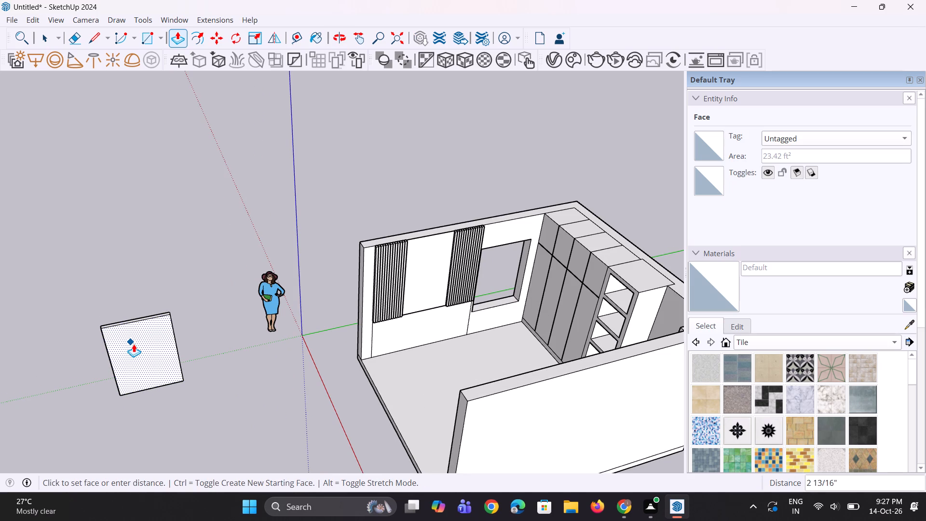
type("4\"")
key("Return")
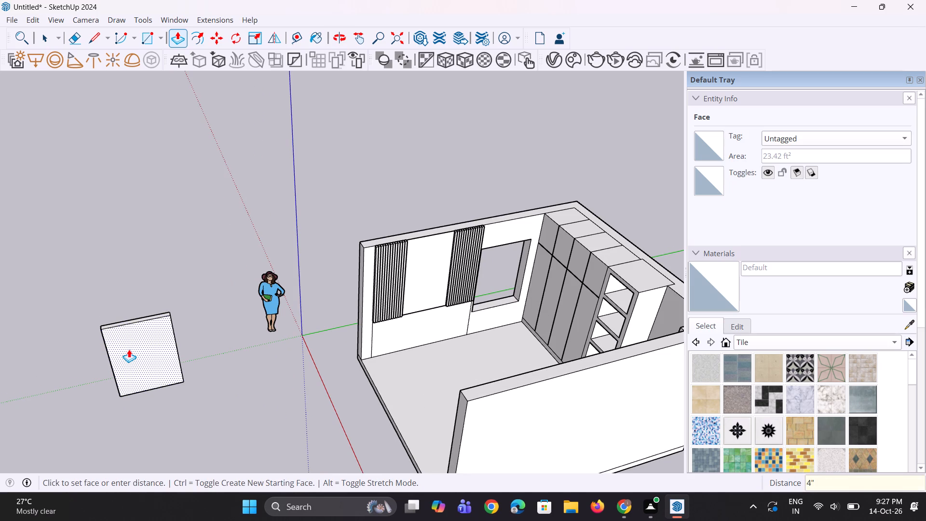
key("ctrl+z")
Pull the copied window rectangle outside the room into a slab about 2 3/8" thick.
key("space")
type("p")
left_click(131, 343)
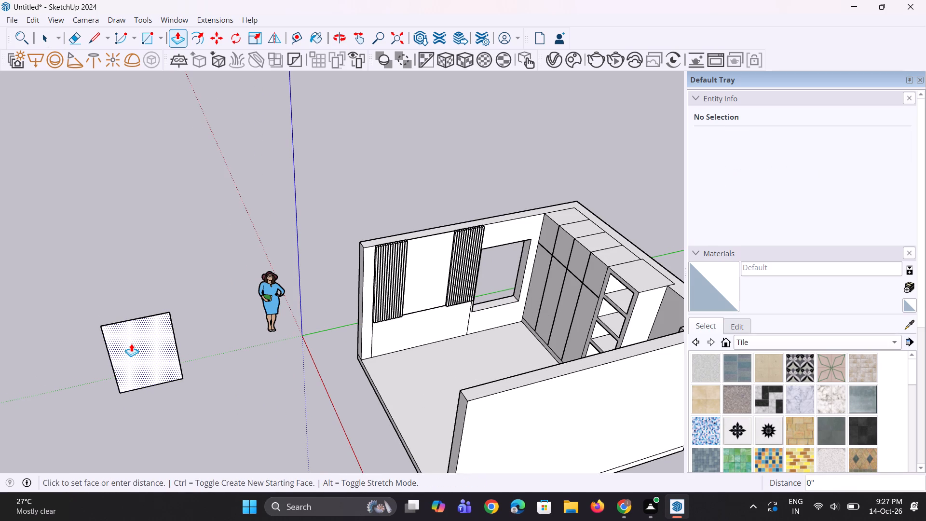
key("3")
left_click(136, 345, "shift")
key("shift+quotedbl")
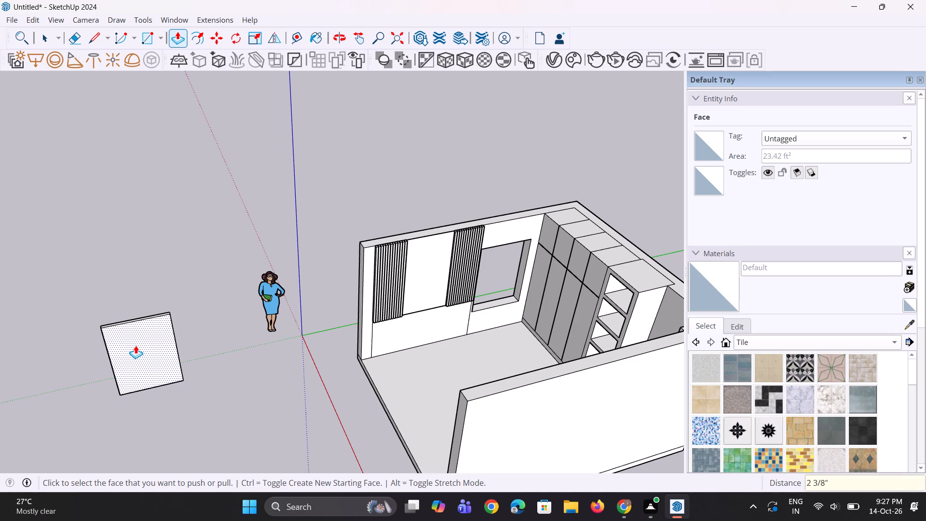
key("Return")
middle_click_drag(129, 349, 160, 306)
key("space")
key("space")
scroll(121, 344, "up", 3)
Offset the window slab's front outline inward about 3 3/8" to form the frame border.
left_click(120, 344)
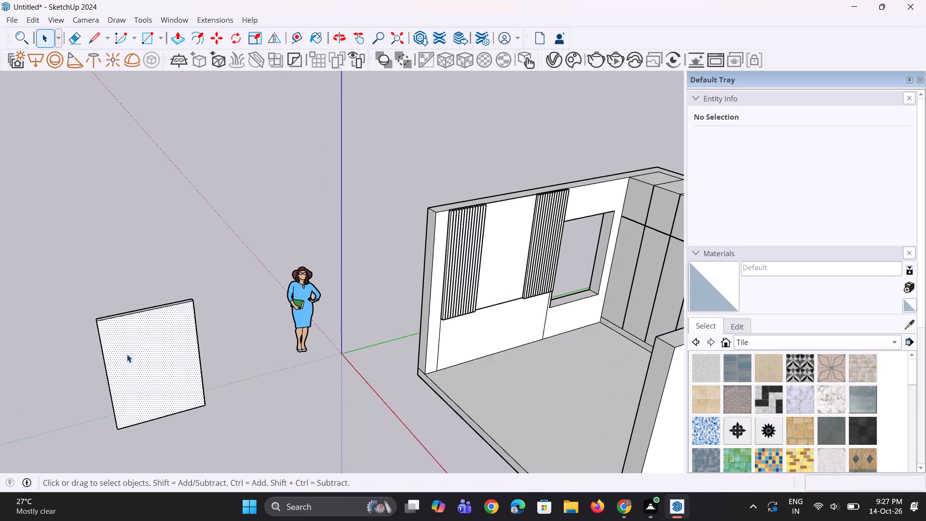
middle_click_drag(144, 377, 129, 343)
key("f")
left_click(108, 343)
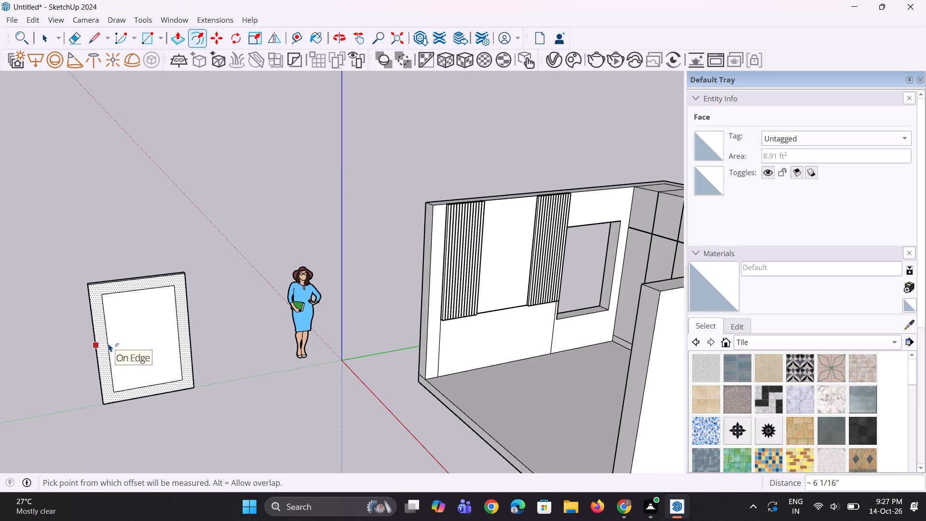
key("ctrl+z")
left_click(97, 336)
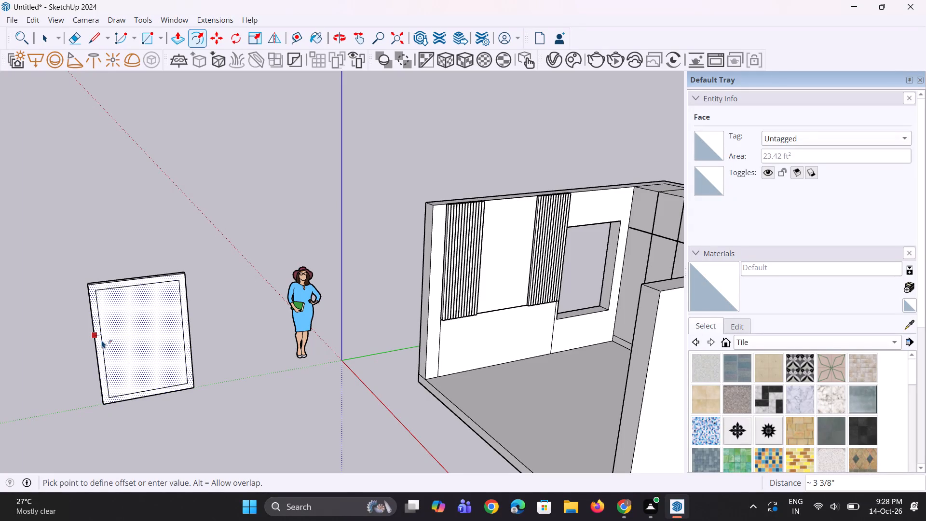
left_click(102, 340)
key("space")
key("space")
left_click(217, 367)
middle_click_drag(197, 337, 157, 320)
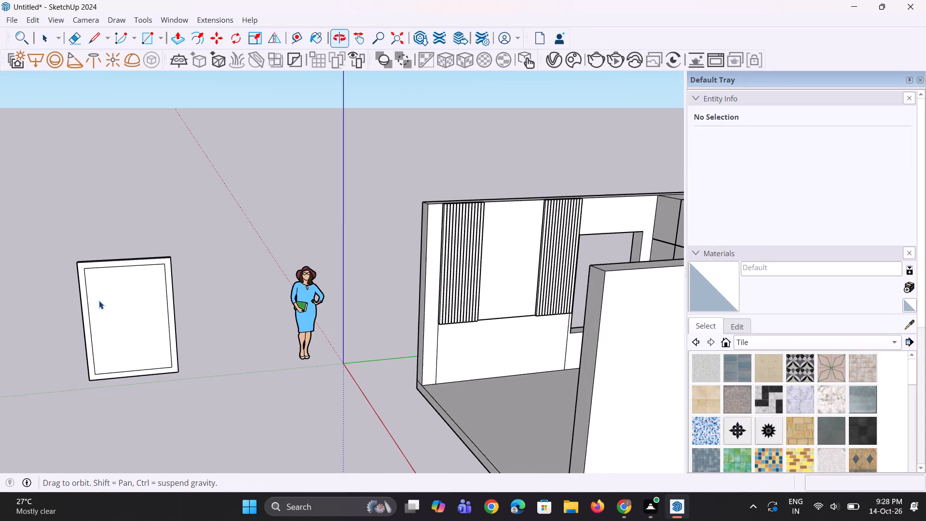
Draw two lines about 3 3/8" long from the inner outline's upper and lower corners to the slab's outer edge, separating one vertical stile.
scroll(80, 286, "up", 9)
key("l")
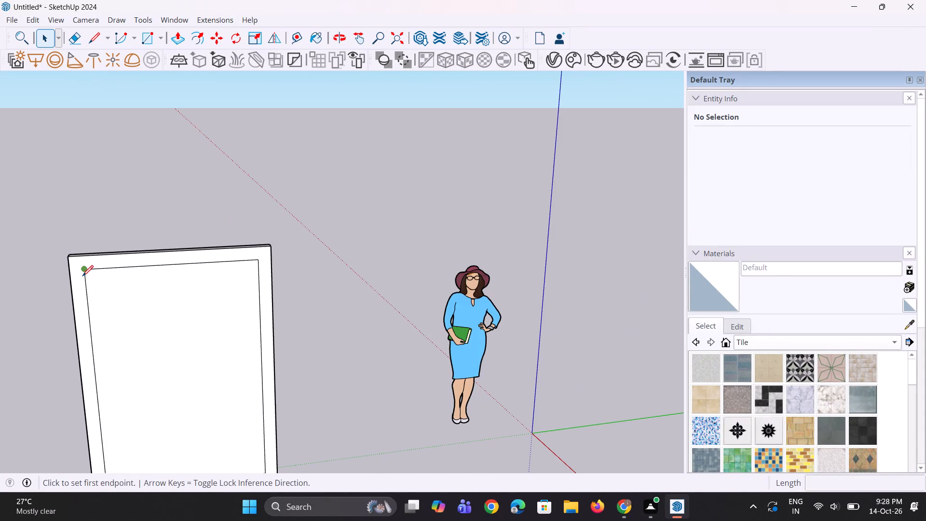
left_click(88, 271)
left_click(67, 274)
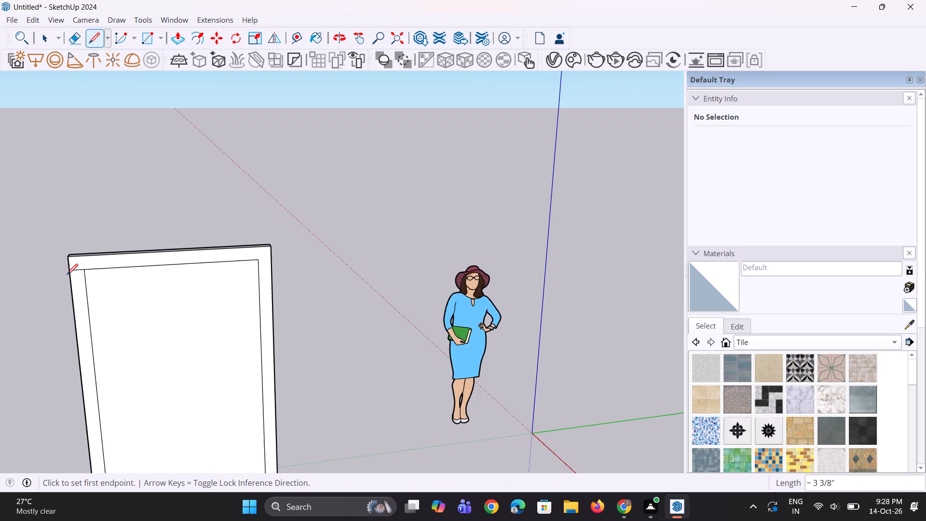
scroll(123, 239, "down", 5)
scroll(105, 421, "up", 3)
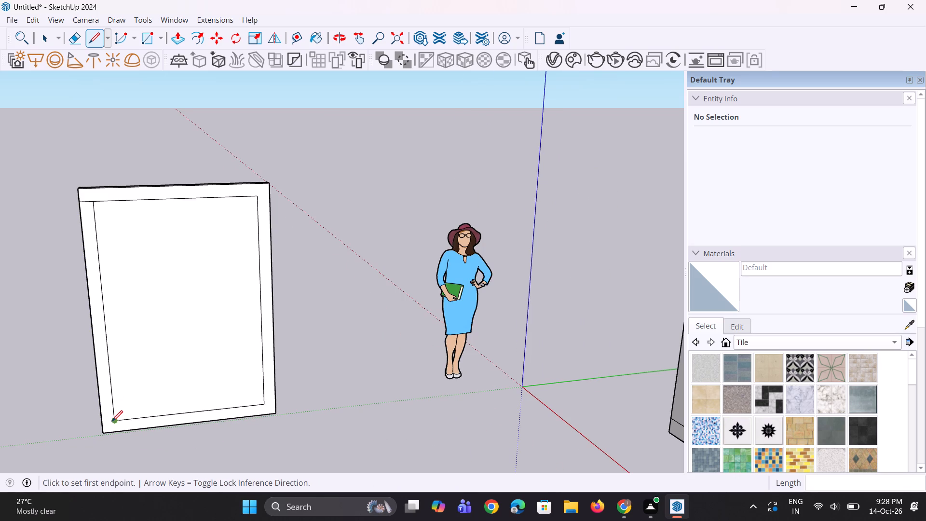
left_click(113, 422)
left_click(100, 421)
key("space")
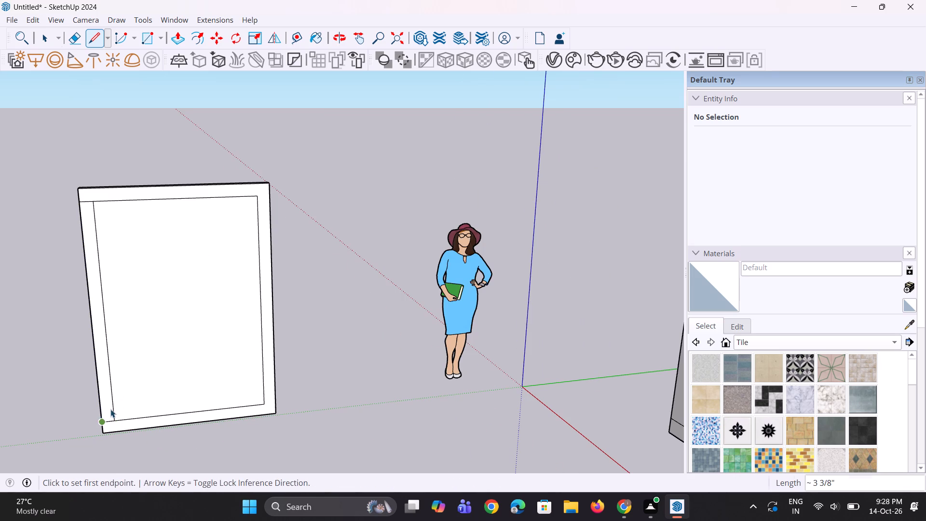
Copy the stile face 3' 9 5/8" to the frame's opposite side and divide the spacing by 3 for evenly spaced mullions.
left_click(109, 405)
key("m")
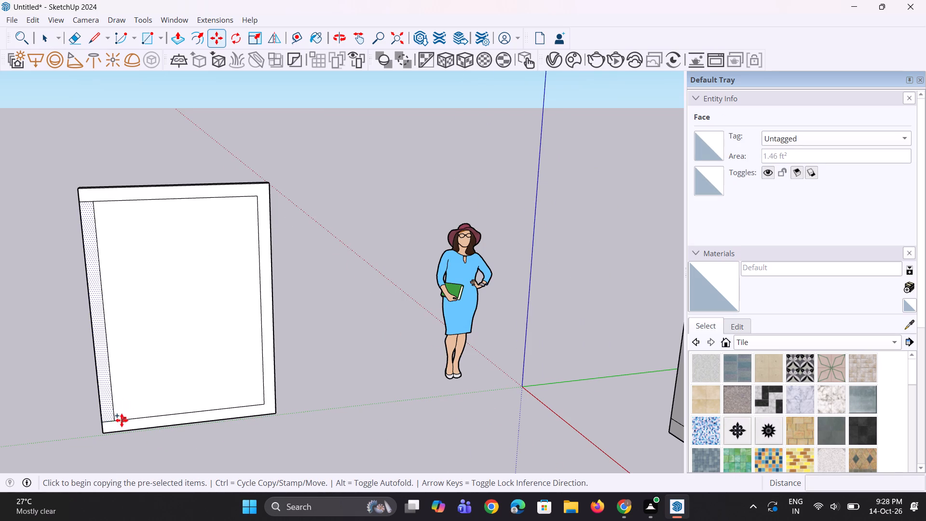
left_click(121, 420)
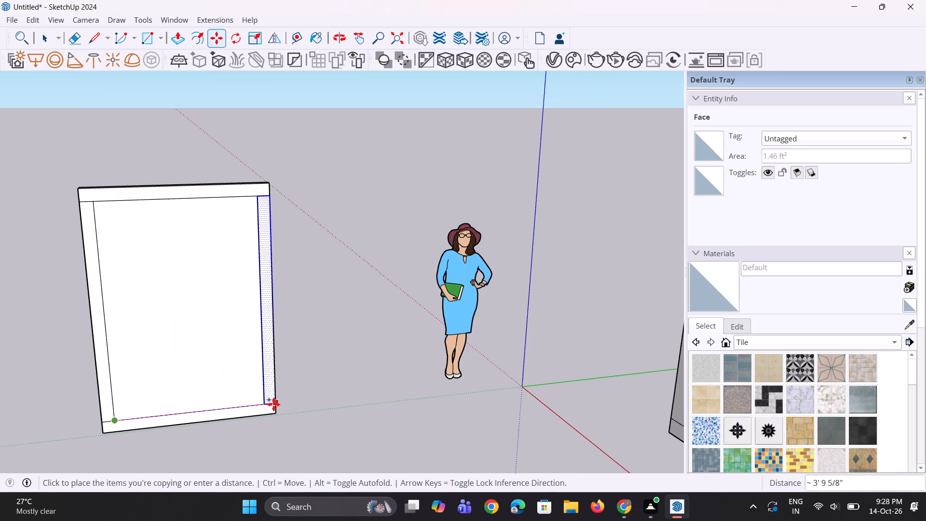
left_click(273, 404)
type("/2")
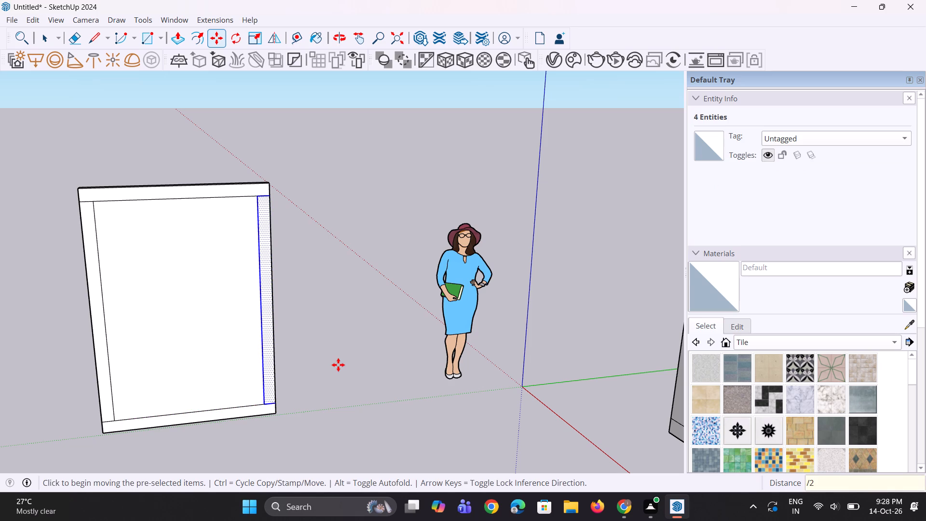
key("BackSpace")
key("3")
key("Return")
middle_click_drag(325, 364, 311, 364)
key("space")
key("space")
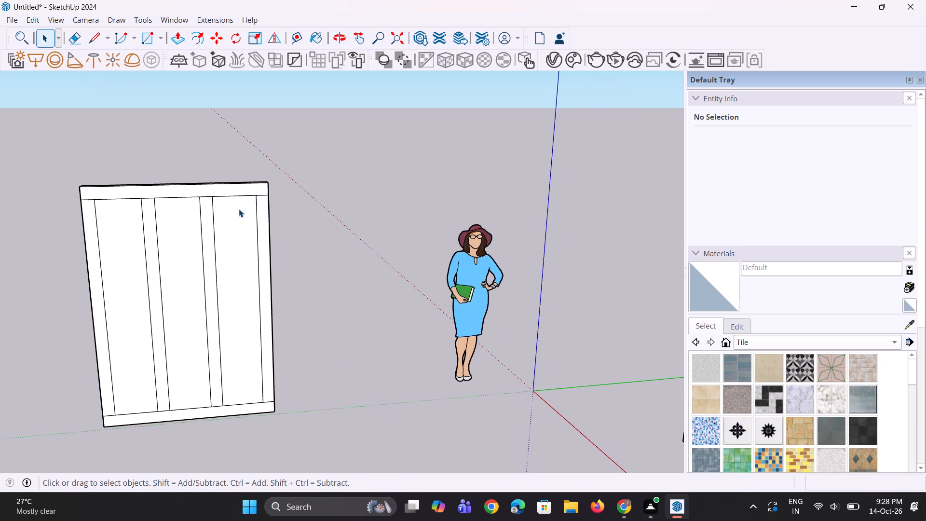
Erase the short leftover lines at the window frame's four corners, merging the stiles with the top and bottom rails.
scroll(242, 200, "up", 6)
key("e")
scroll(295, 201, "up", 2)
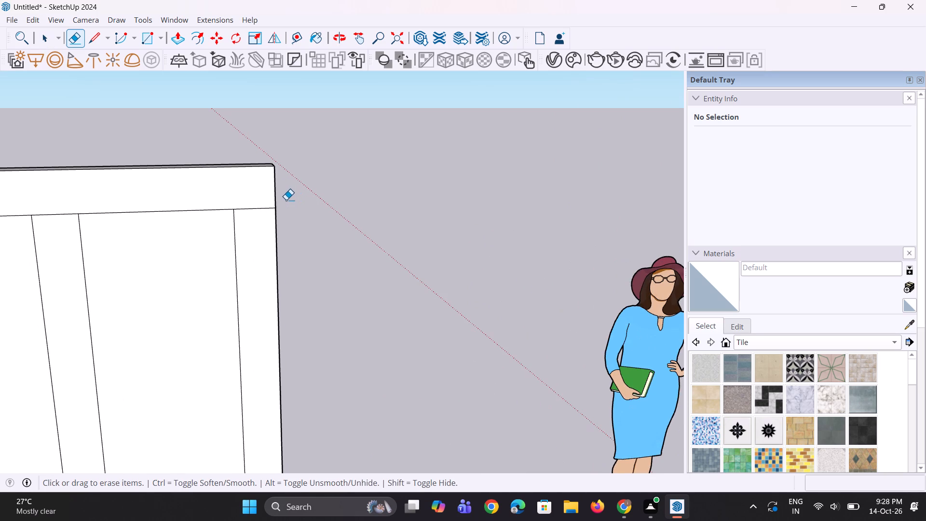
left_click(271, 207)
scroll(279, 202, "down", 10)
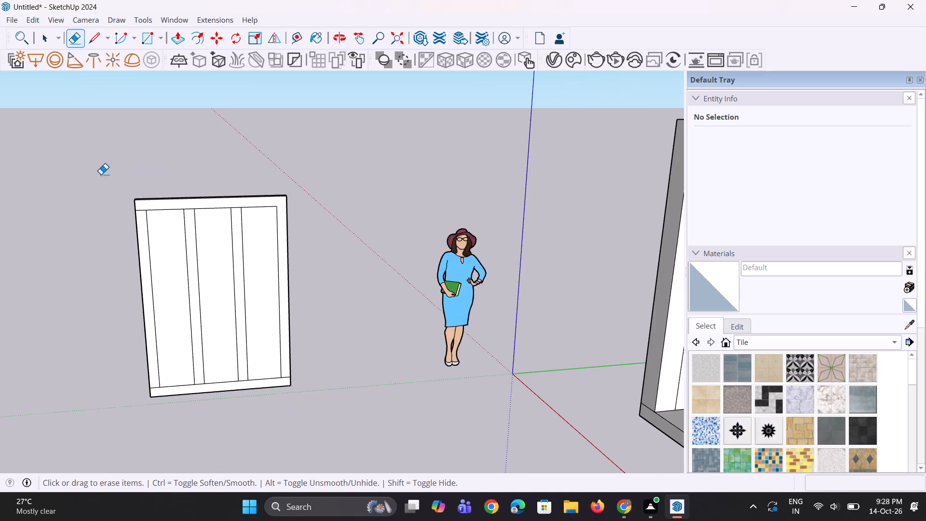
scroll(98, 182, "up", 9)
left_click_drag(151, 210, 149, 234)
scroll(184, 213, "down", 6)
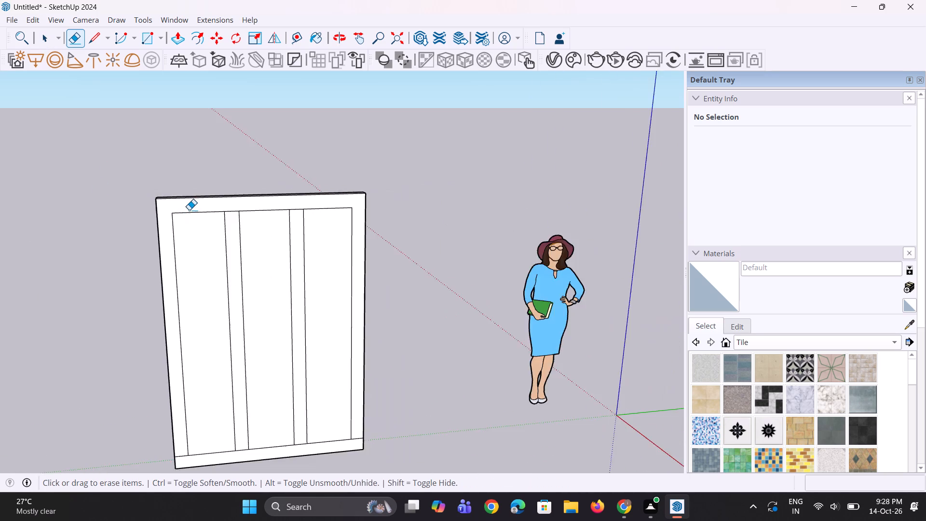
scroll(189, 210, "down", 3)
scroll(157, 392, "up", 8)
left_click_drag(197, 373, 198, 390)
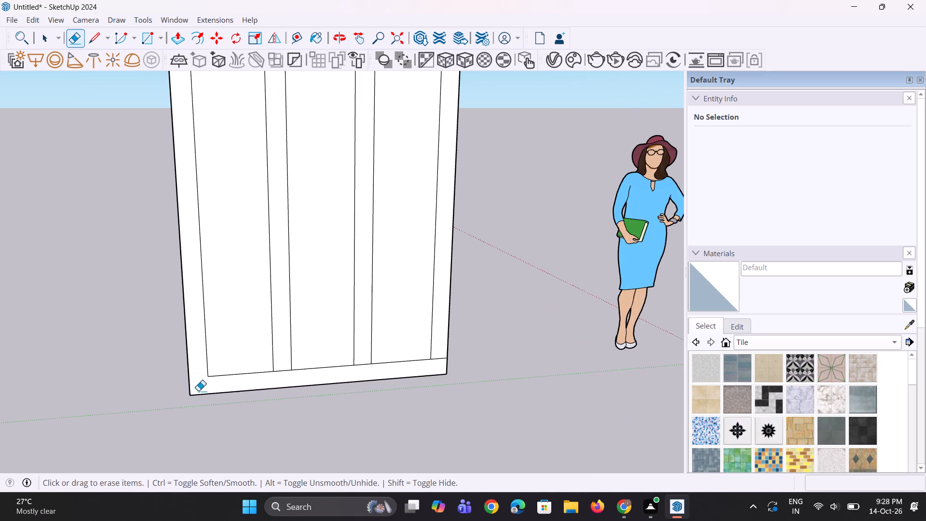
scroll(192, 391, "down", 2)
scroll(346, 382, "up", 2)
left_click_drag(411, 360, 411, 370)
scroll(407, 372, "down", 11)
middle_click_drag(372, 347, 402, 371)
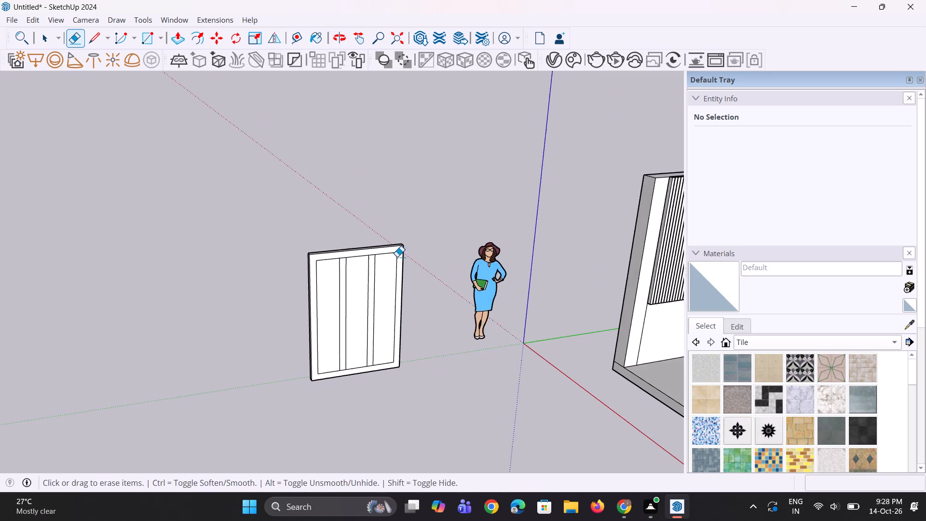
Erase the line segments across the upper and lower ends of both mullions so they merge with the frame border.
scroll(395, 251, "up", 6)
key("space")
key("space")
scroll(412, 277, "up", 2)
scroll(312, 242, "up", 1)
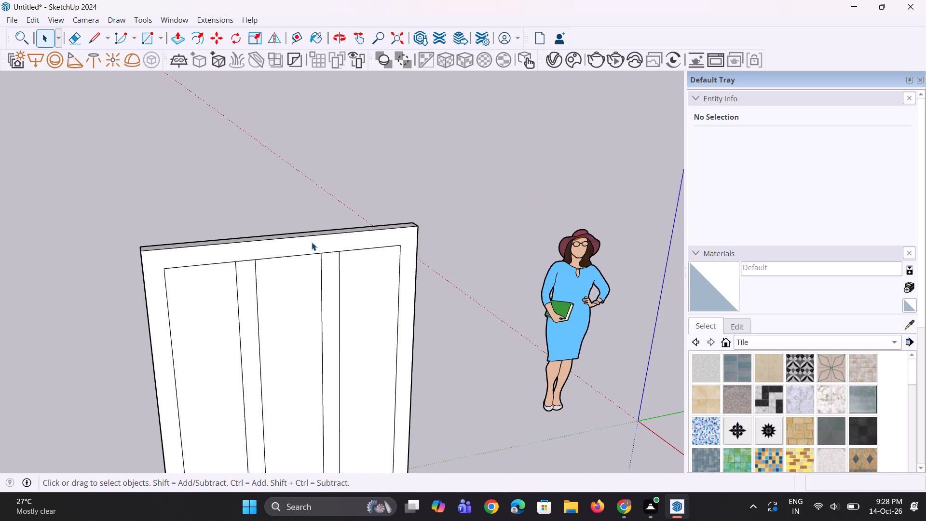
key("e")
scroll(239, 257, "up", 3)
left_click_drag(245, 260, 247, 281)
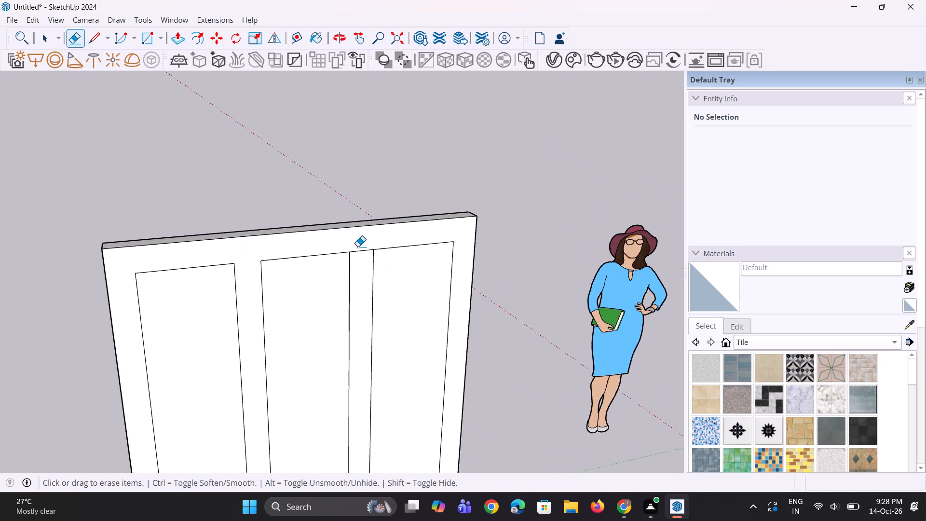
left_click_drag(357, 247, 364, 270)
scroll(355, 239, "down", 12)
scroll(340, 389, "up", 3)
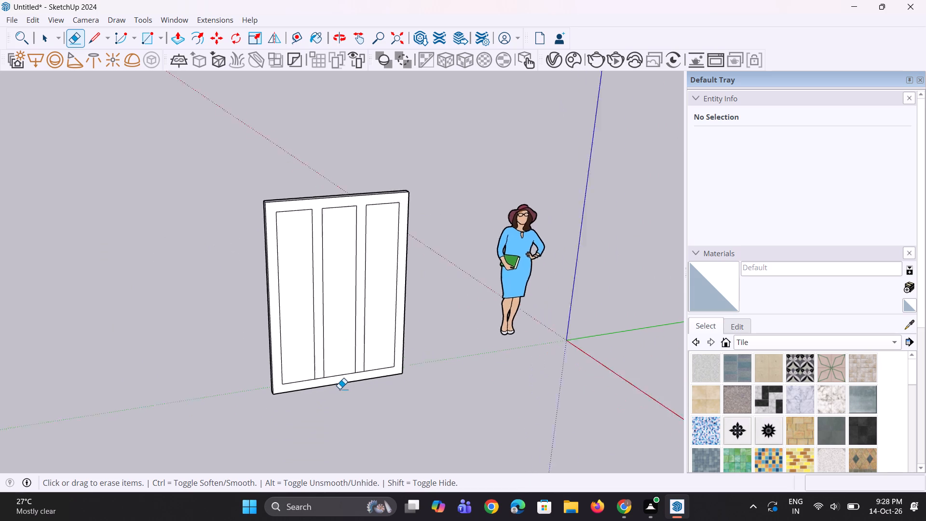
scroll(340, 389, "up", 10)
left_click_drag(314, 371, 314, 384)
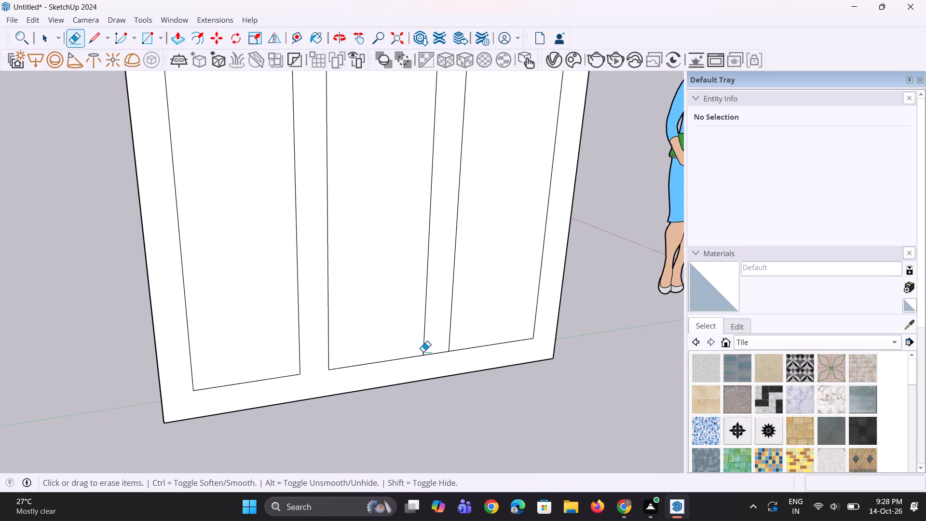
left_click_drag(435, 350, 438, 364)
scroll(397, 355, "down", 6)
key("space")
key("space")
scroll(346, 357, "down", 5)
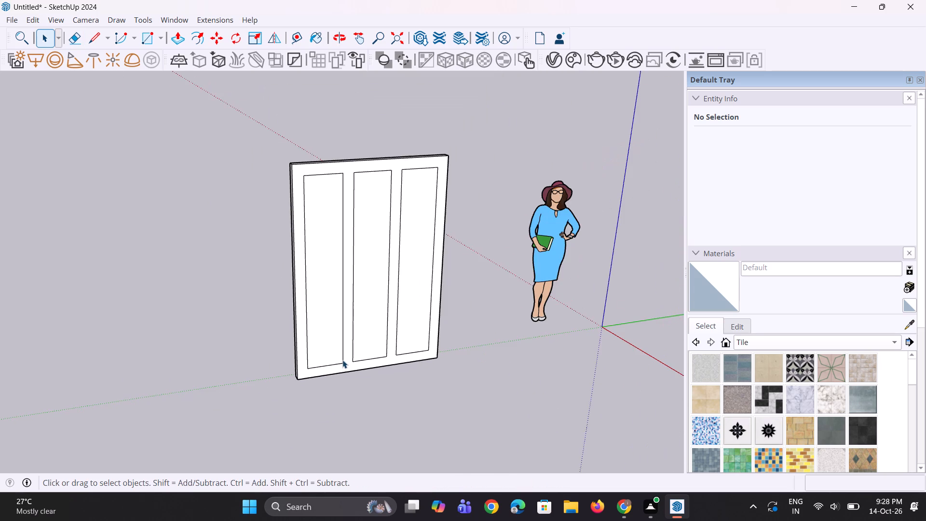
middle_click_drag(343, 353, 337, 342)
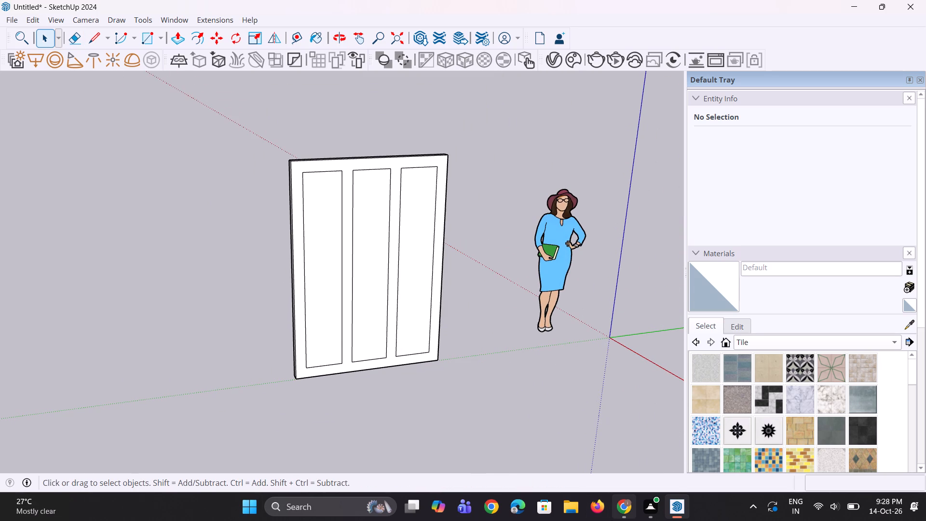
scroll(74, 357, "down", 4)
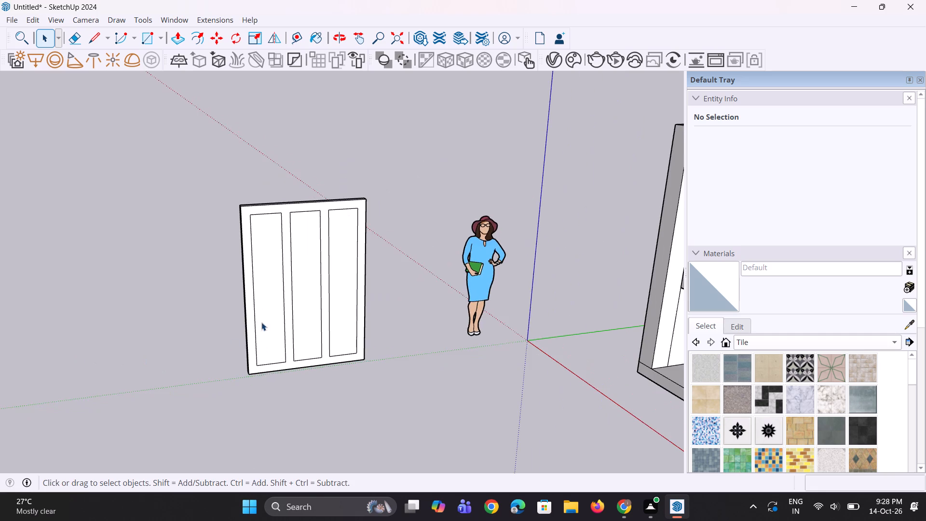
middle_click_drag(264, 335, 271, 380)
key("space")
key("space")
Paint the three window panes with Translucent Glass Gray from the Glass and Mirrors collection.
left_click(697, 252)
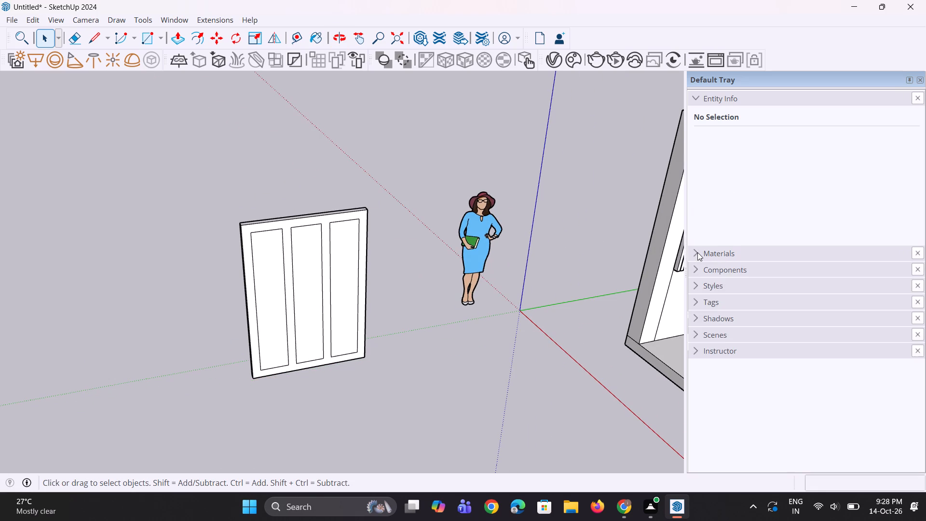
left_click(695, 250)
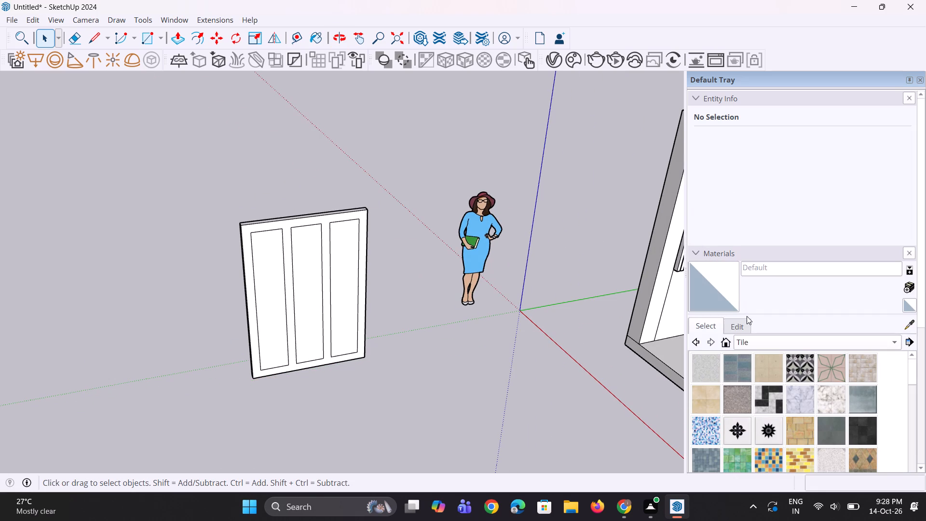
left_click(751, 340)
left_click(774, 265)
left_click(739, 399)
scroll(350, 293, "up", 2)
left_click(345, 280)
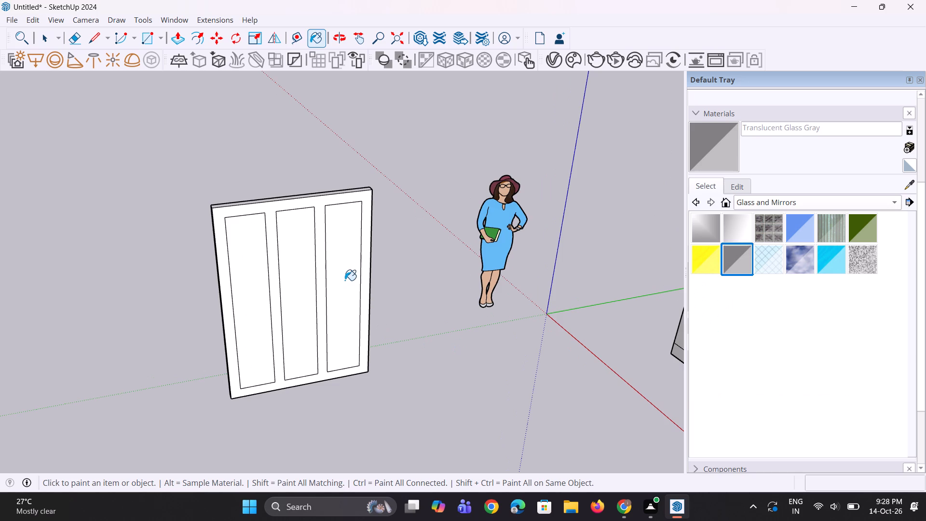
left_click(310, 281)
left_click(261, 303)
Edit the Translucent Glass Gray material to a brightness of 47 and an opacity of 25.
middle_click_drag(271, 308, 580, 278)
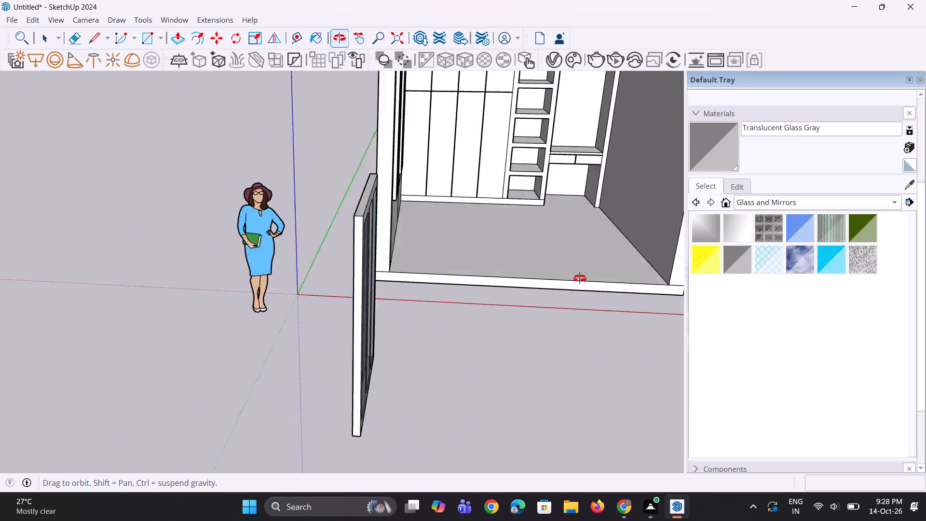
middle_click_drag(580, 278, 615, 271)
left_click(384, 290)
middle_click_drag(436, 290, 366, 297)
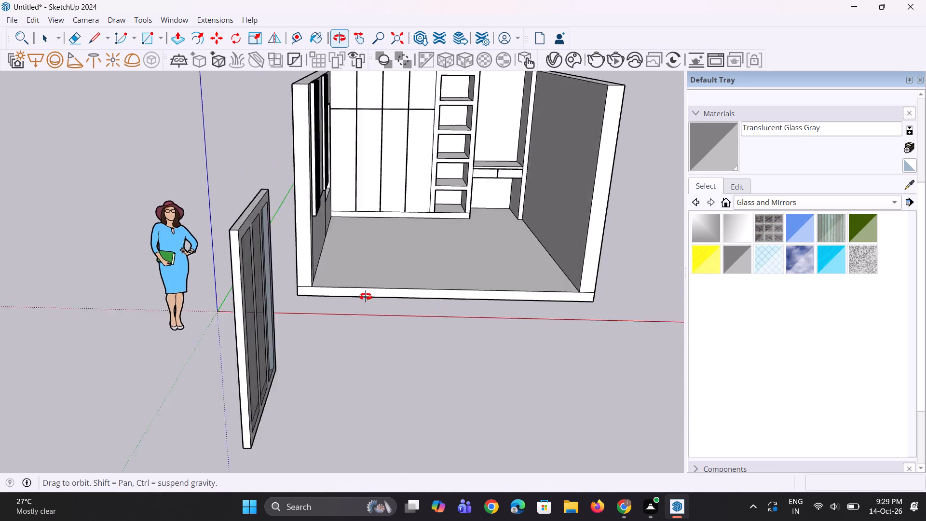
middle_click_drag(366, 297, 310, 293)
left_click(741, 191)
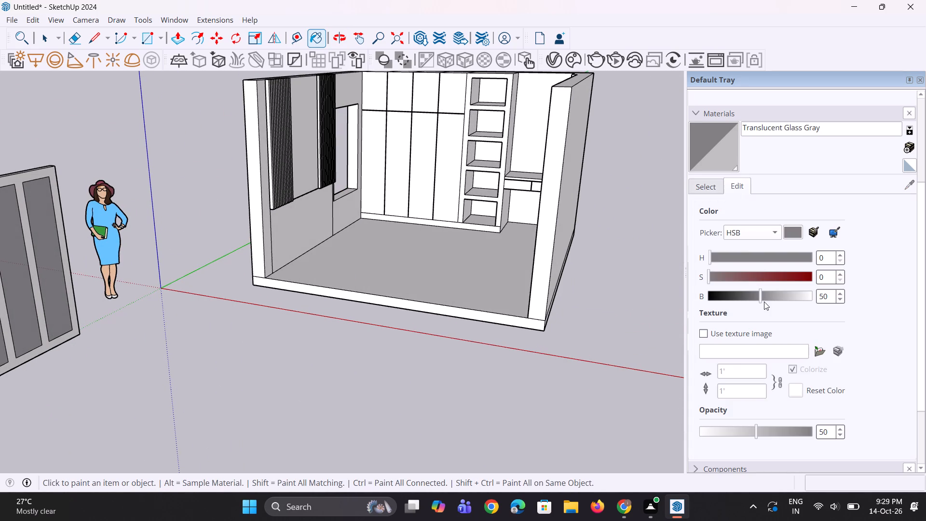
left_click_drag(761, 299, 766, 298)
scroll(776, 289, "down", 3)
scroll(408, 300, "down", 5)
middle_click_drag(351, 328, 260, 315)
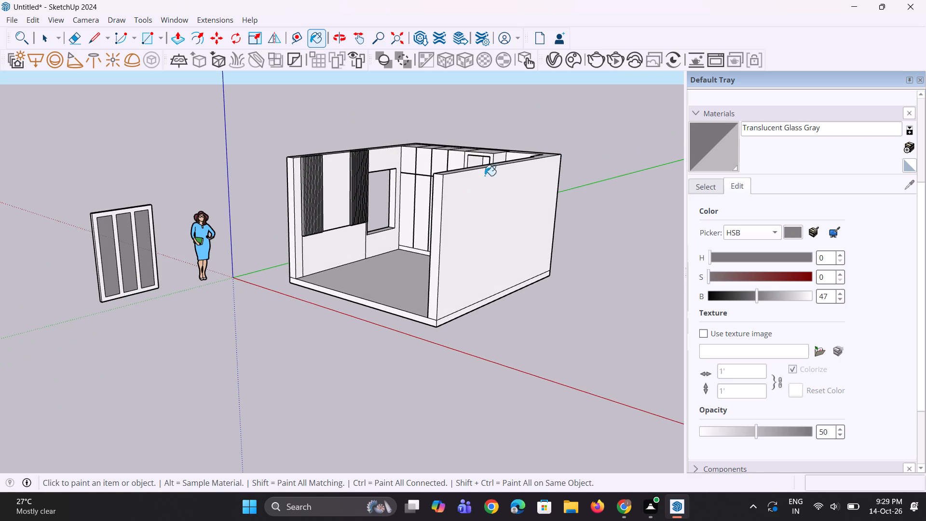
left_click_drag(756, 433, 736, 441)
left_click_drag(736, 441, 728, 442)
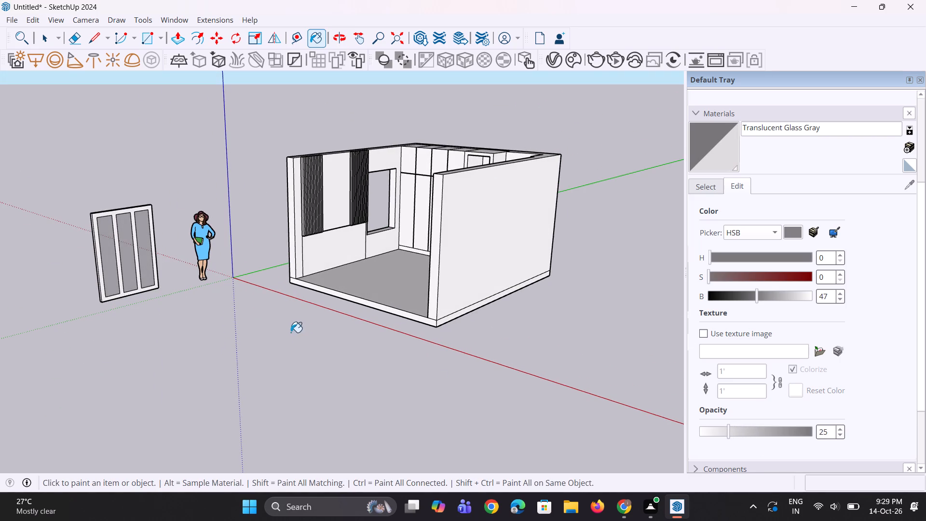
scroll(313, 302, "down", 5)
middle_click_drag(332, 290, 251, 306)
scroll(73, 258, "up", 10)
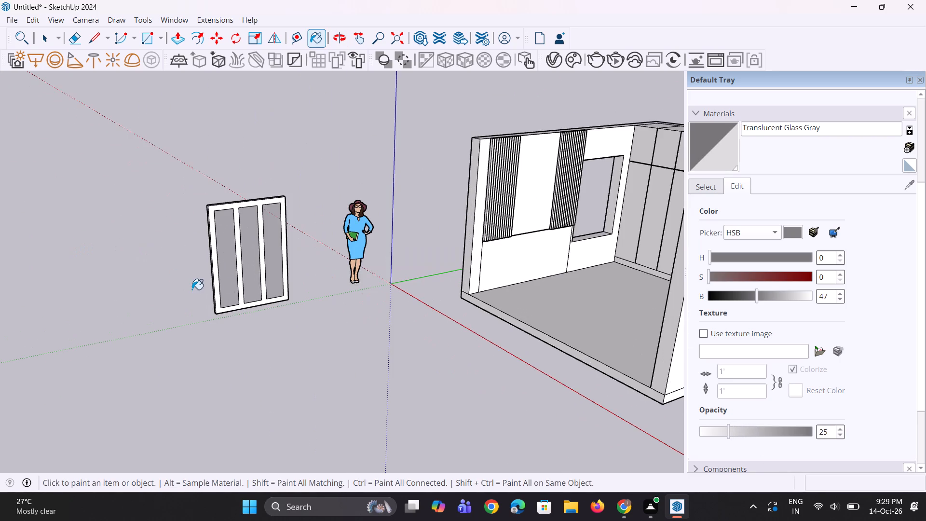
key("space")
key("space")
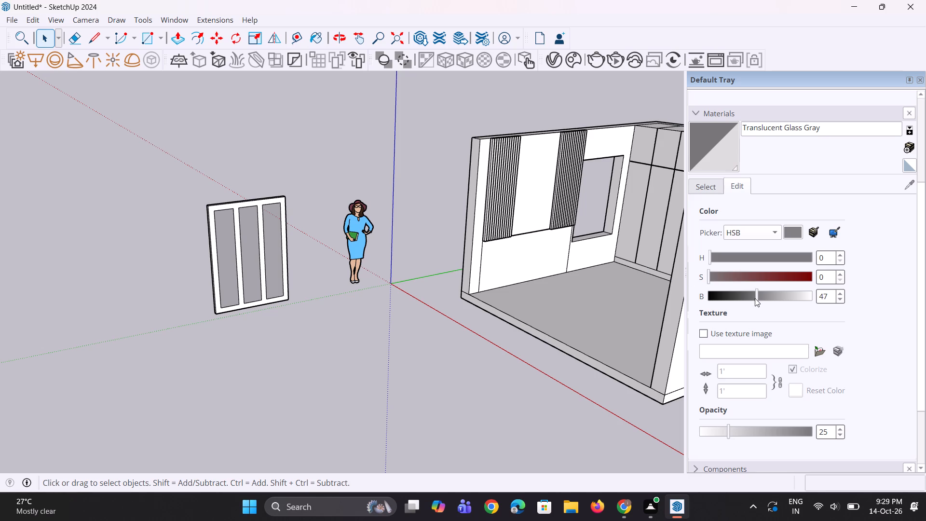
Fine-tune the Translucent Glass Gray material to a brightness of 59 and an opacity of 22.
left_click_drag(755, 298, 763, 300)
scroll(301, 261, "up", 3)
key("space")
key("space")
key("space")
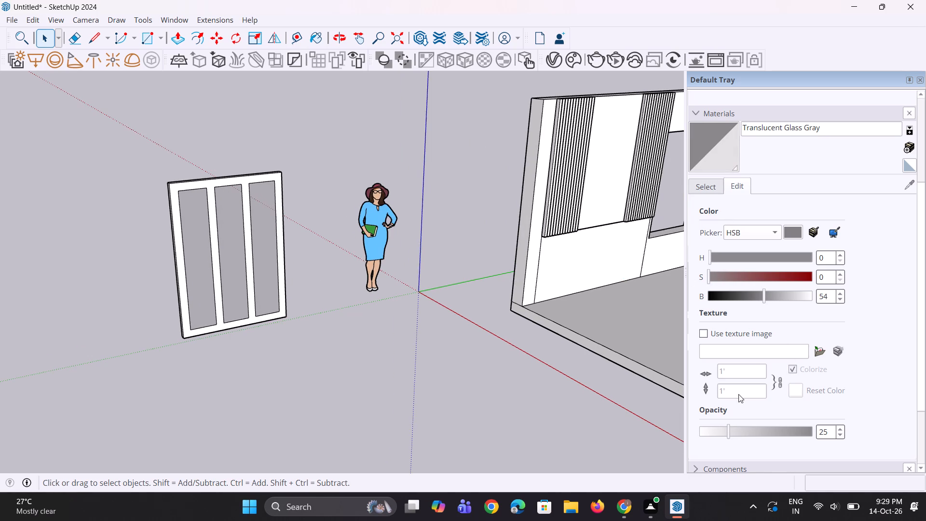
left_click(728, 431)
key("space")
key("space")
left_click(766, 300)
scroll(395, 290, "down", 5)
key("space")
key("space")
scroll(356, 258, "up", 1)
middle_click_drag(350, 258, 309, 262)
Paint the front face of the freestanding window's frame with 0010_Snow from the Colors-Named collection.
left_click(709, 186)
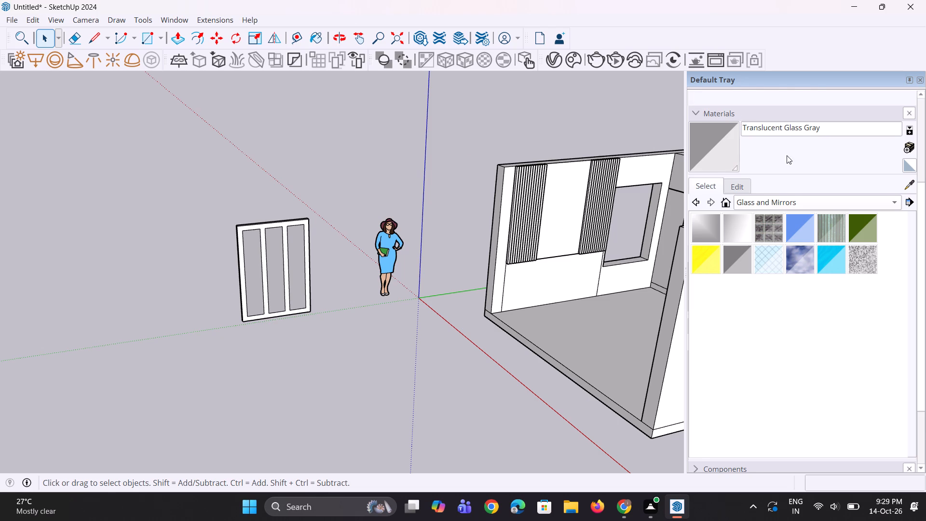
scroll(745, 193, "down", 1)
scroll(745, 194, "up", 6)
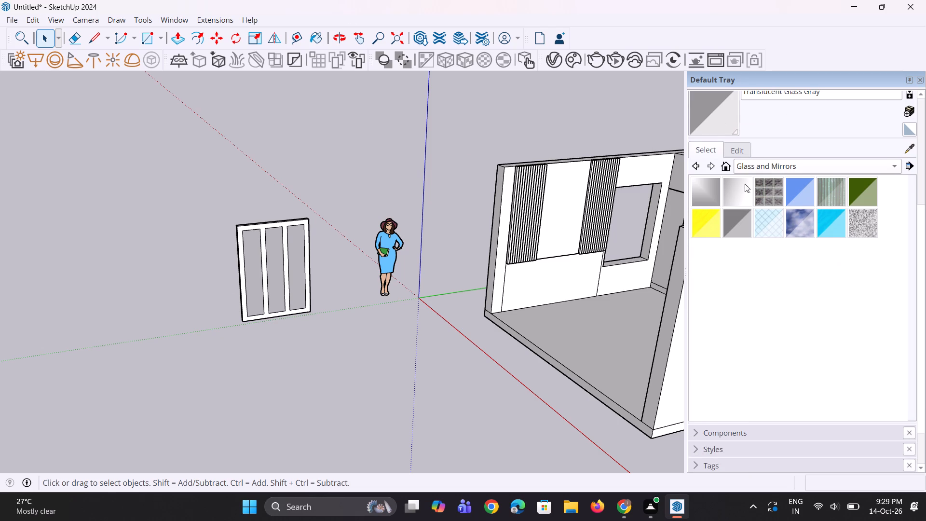
scroll(745, 184, "up", 4)
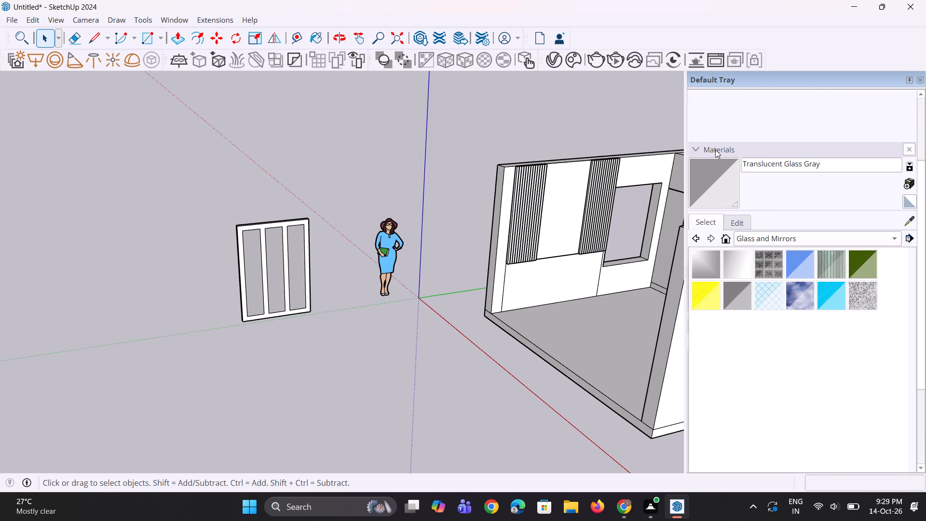
left_click(715, 150)
left_click(721, 250)
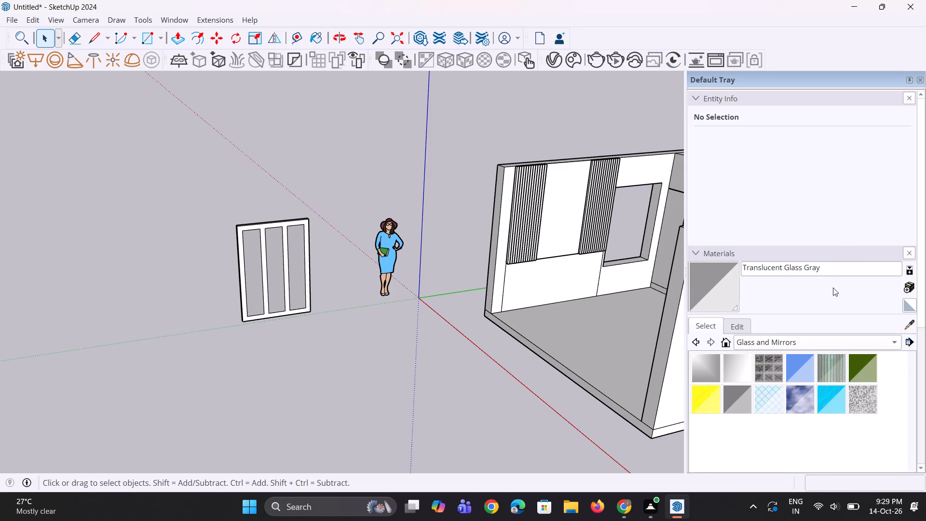
left_click(801, 343)
left_click(784, 324)
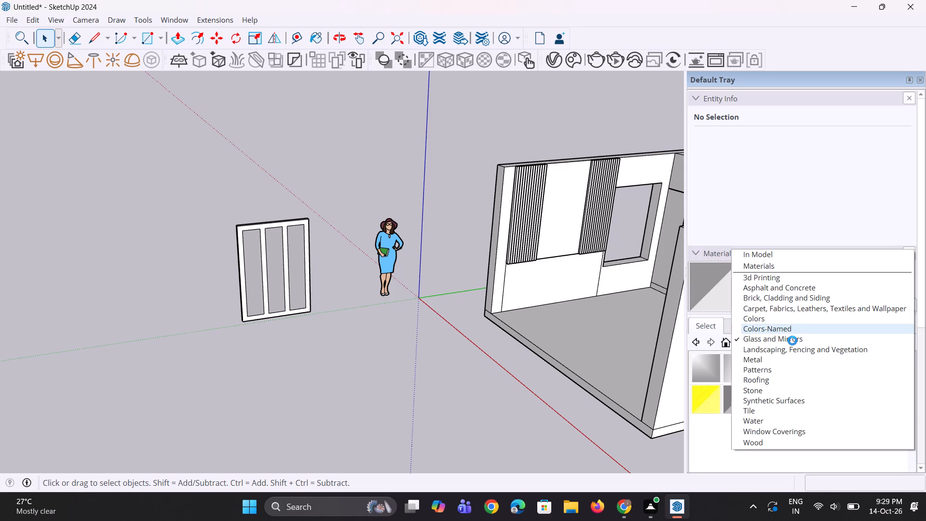
left_click(795, 391)
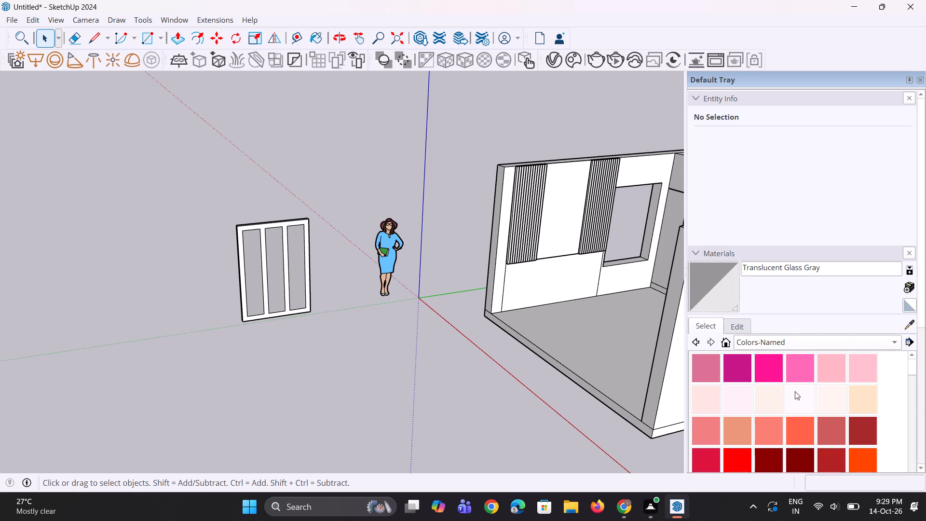
scroll(320, 247, "up", 3)
scroll(282, 223, "up", 5)
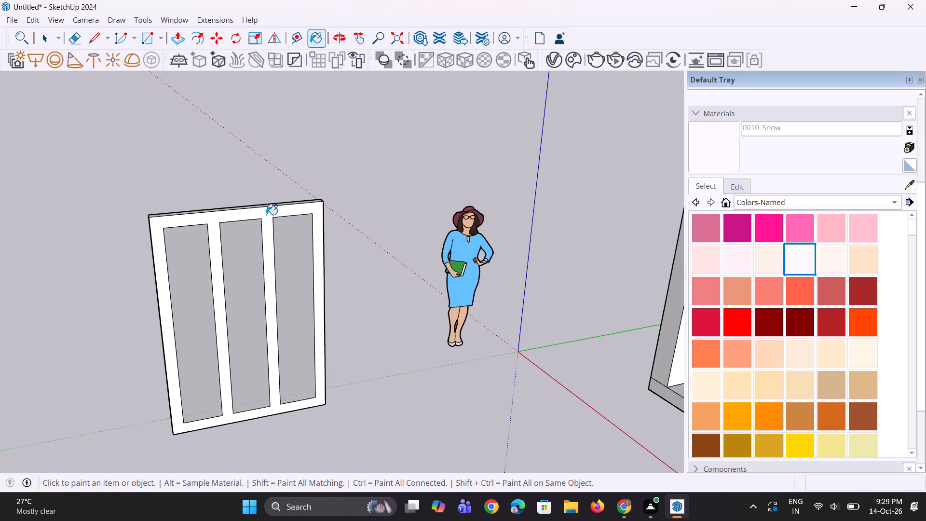
left_click(266, 215)
Paint the top face and one outer side face of the window frame with 0010_Snow.
middle_click_drag(268, 206, 282, 256)
scroll(276, 227, "up", 3)
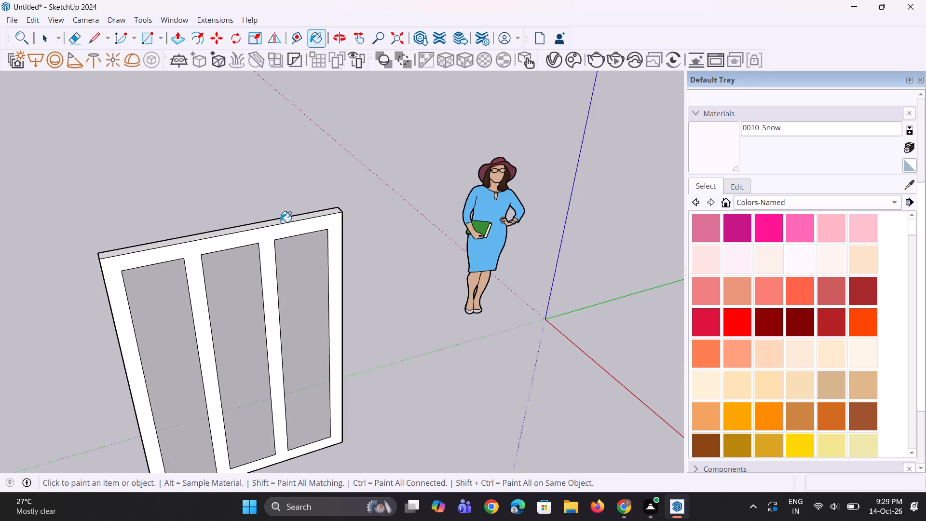
double_click(280, 222)
scroll(132, 241, "down", 5)
middle_click_drag(210, 255, 337, 165)
scroll(210, 255, "up", 1)
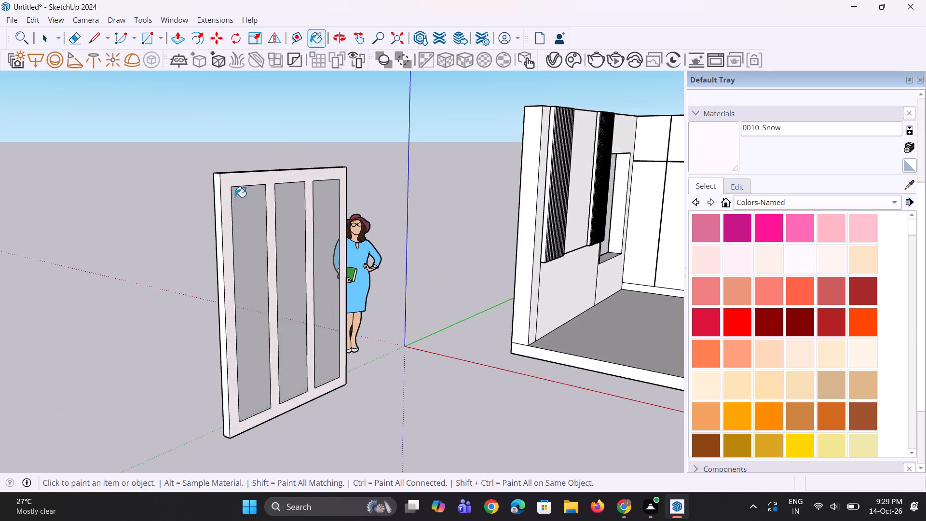
scroll(221, 206, "up", 2)
left_click(218, 204)
middle_click_drag(435, 237, 346, 251)
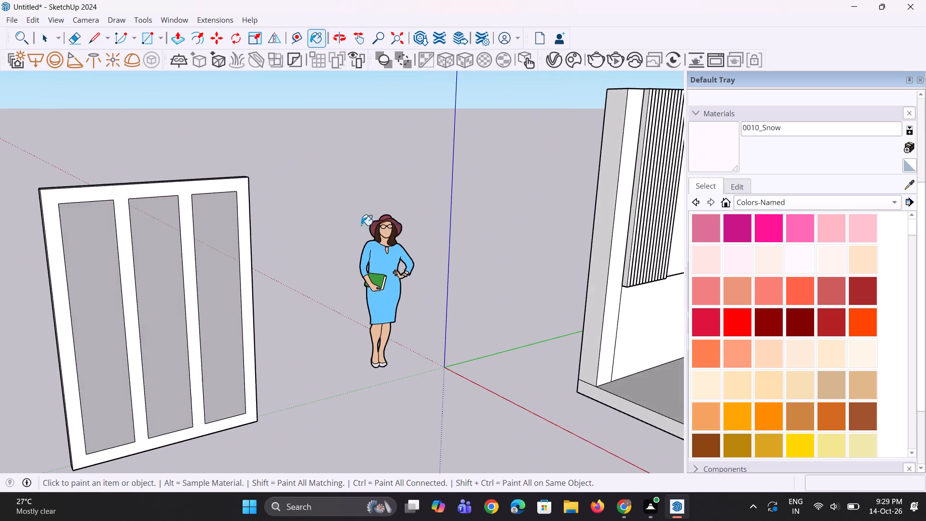
scroll(374, 216, "down", 7)
key("space")
key("space")
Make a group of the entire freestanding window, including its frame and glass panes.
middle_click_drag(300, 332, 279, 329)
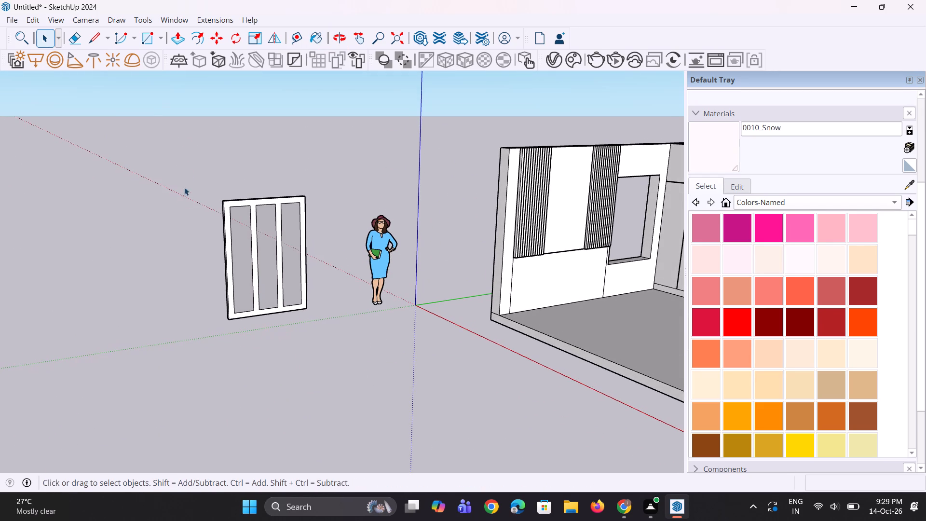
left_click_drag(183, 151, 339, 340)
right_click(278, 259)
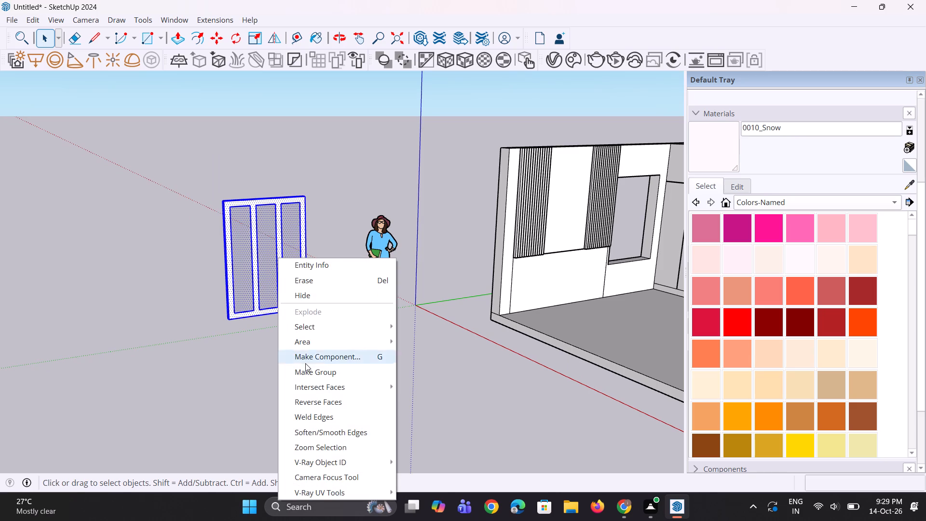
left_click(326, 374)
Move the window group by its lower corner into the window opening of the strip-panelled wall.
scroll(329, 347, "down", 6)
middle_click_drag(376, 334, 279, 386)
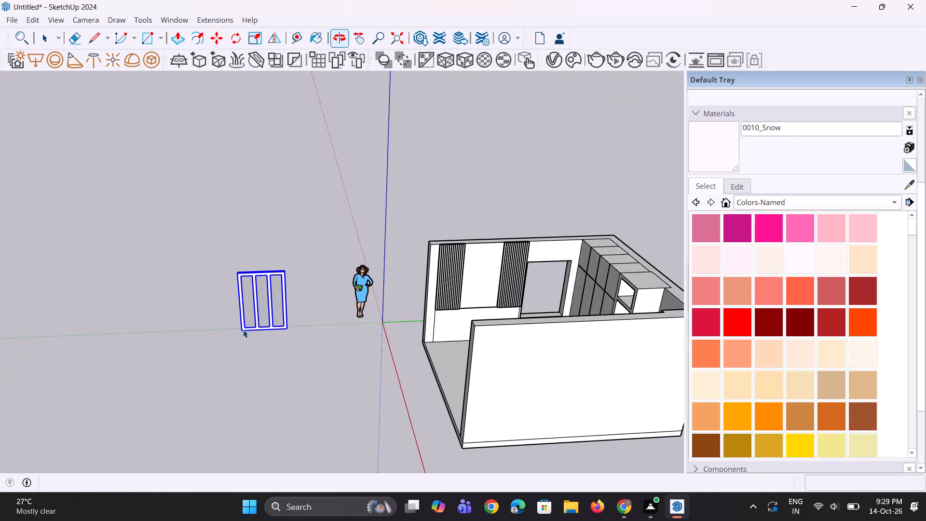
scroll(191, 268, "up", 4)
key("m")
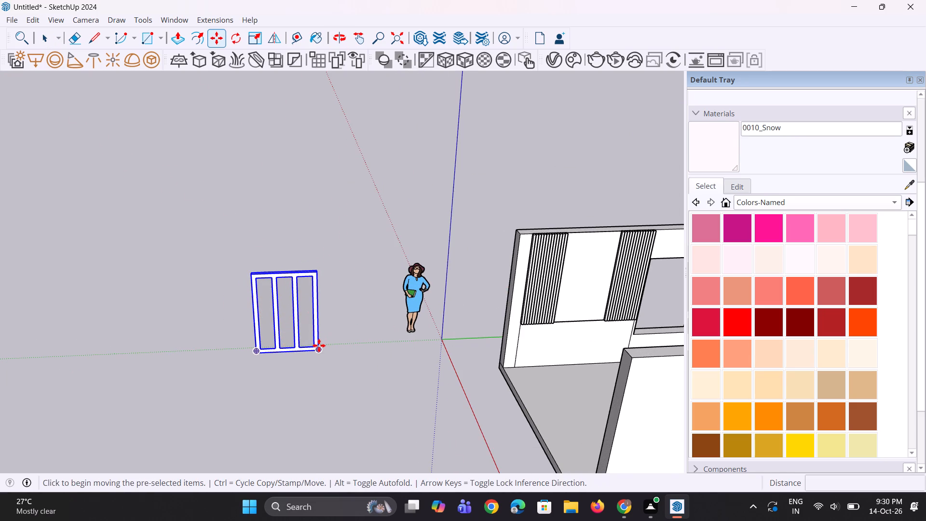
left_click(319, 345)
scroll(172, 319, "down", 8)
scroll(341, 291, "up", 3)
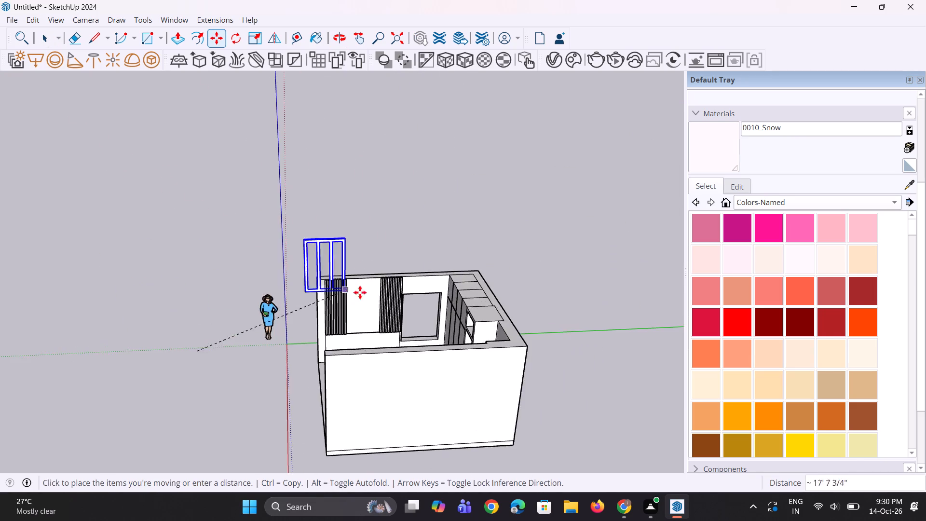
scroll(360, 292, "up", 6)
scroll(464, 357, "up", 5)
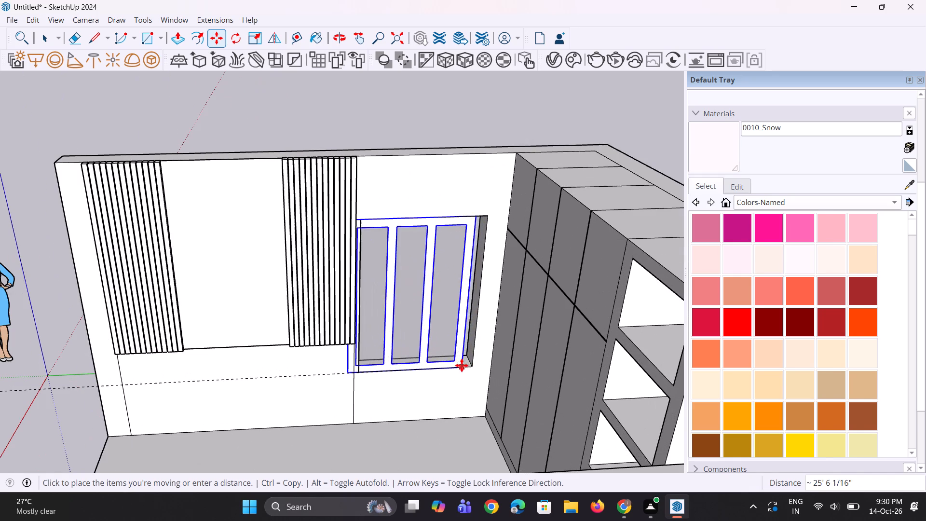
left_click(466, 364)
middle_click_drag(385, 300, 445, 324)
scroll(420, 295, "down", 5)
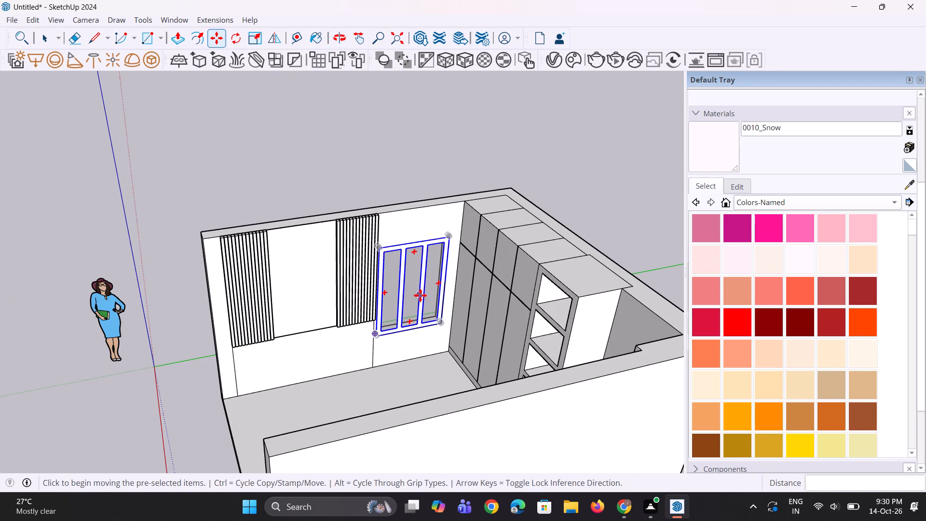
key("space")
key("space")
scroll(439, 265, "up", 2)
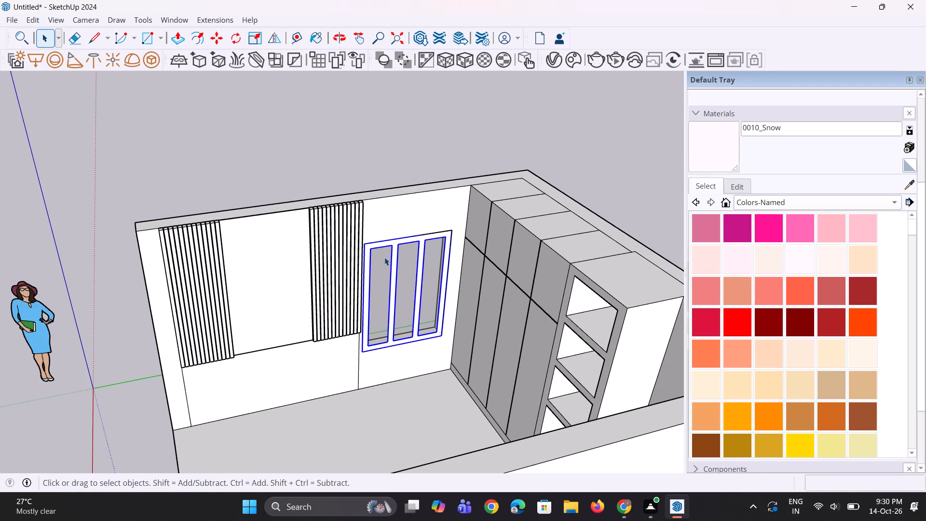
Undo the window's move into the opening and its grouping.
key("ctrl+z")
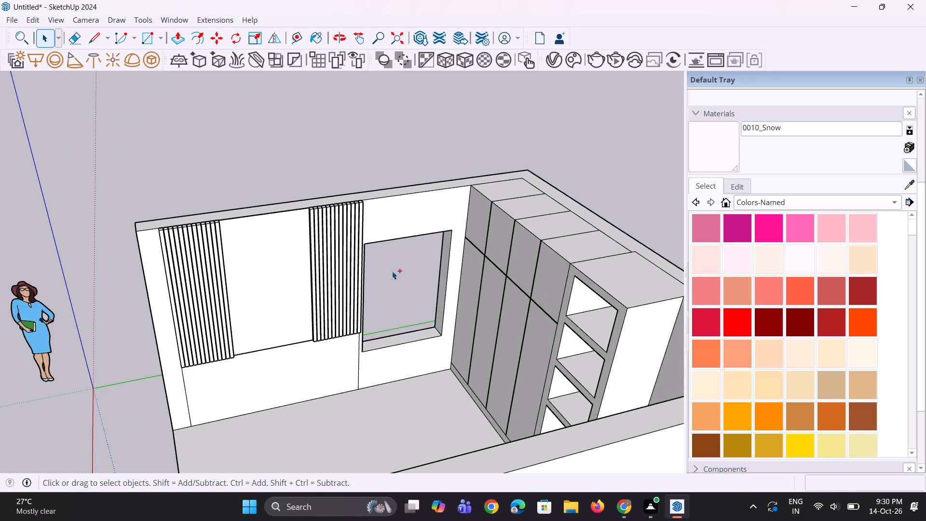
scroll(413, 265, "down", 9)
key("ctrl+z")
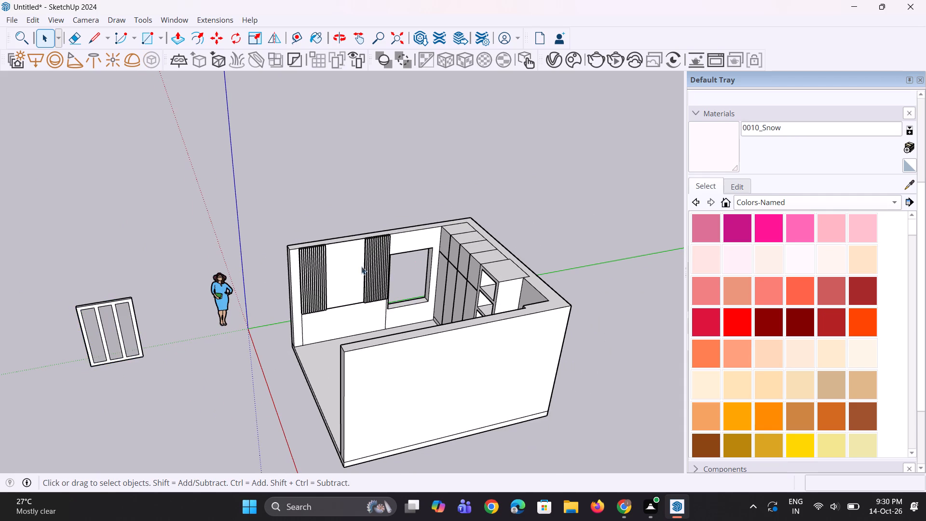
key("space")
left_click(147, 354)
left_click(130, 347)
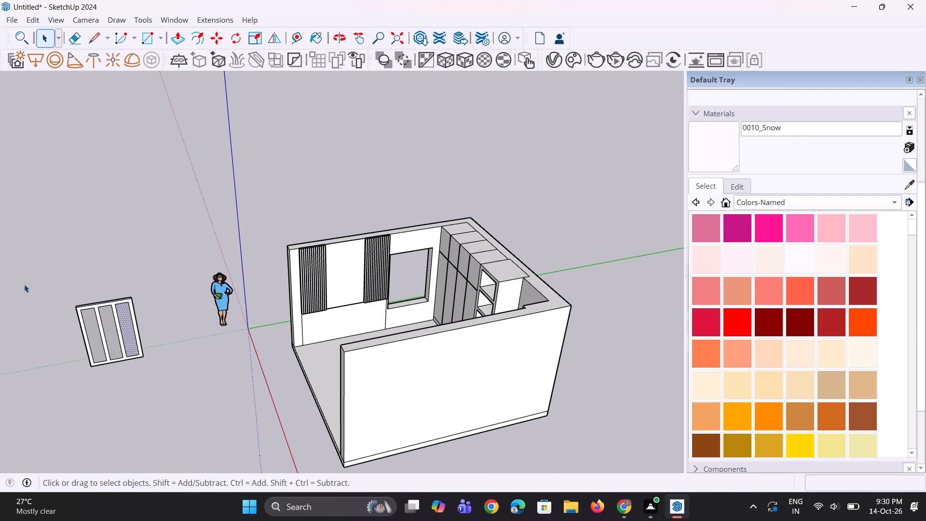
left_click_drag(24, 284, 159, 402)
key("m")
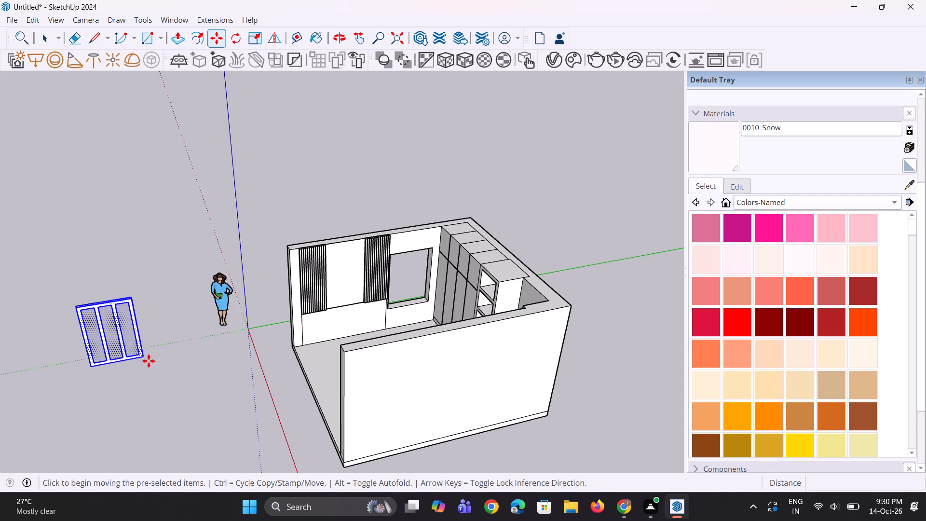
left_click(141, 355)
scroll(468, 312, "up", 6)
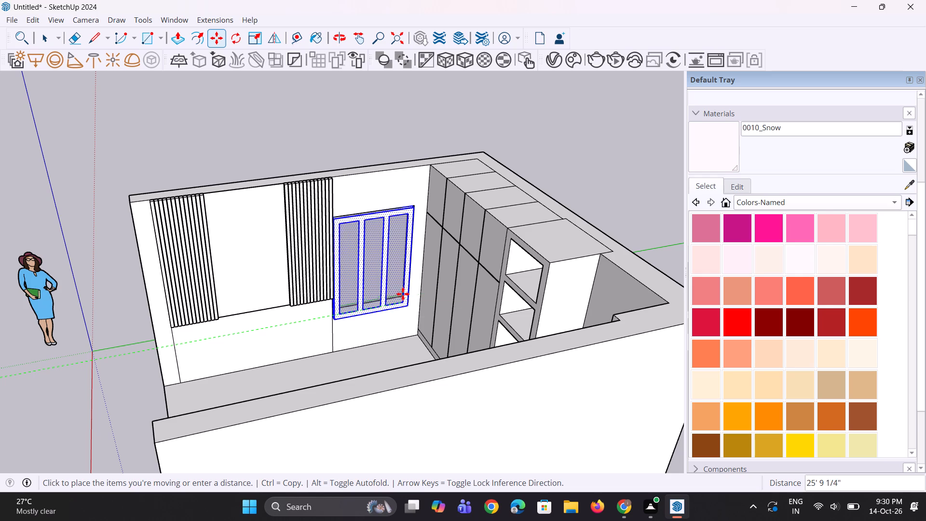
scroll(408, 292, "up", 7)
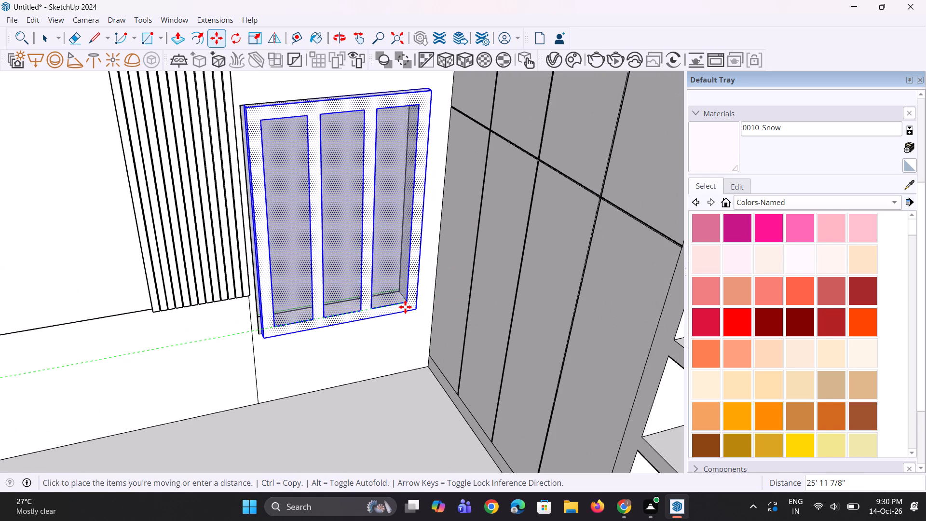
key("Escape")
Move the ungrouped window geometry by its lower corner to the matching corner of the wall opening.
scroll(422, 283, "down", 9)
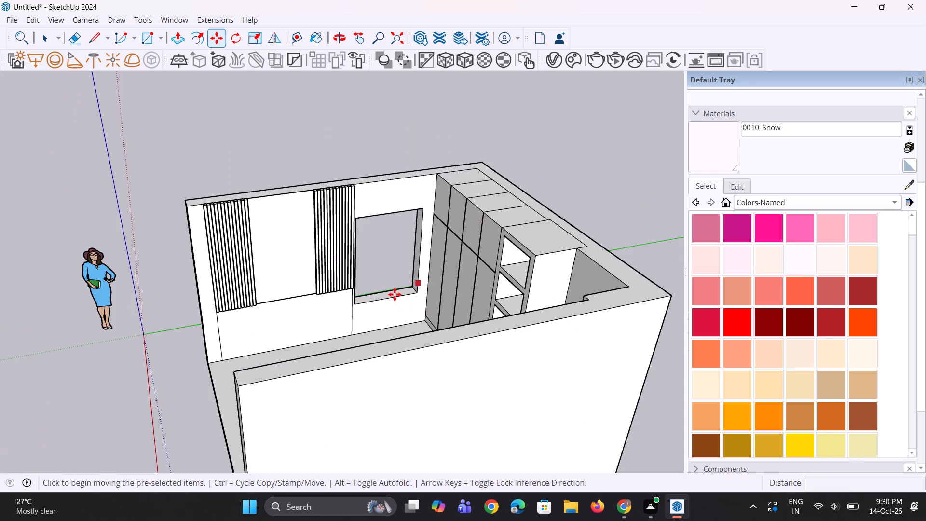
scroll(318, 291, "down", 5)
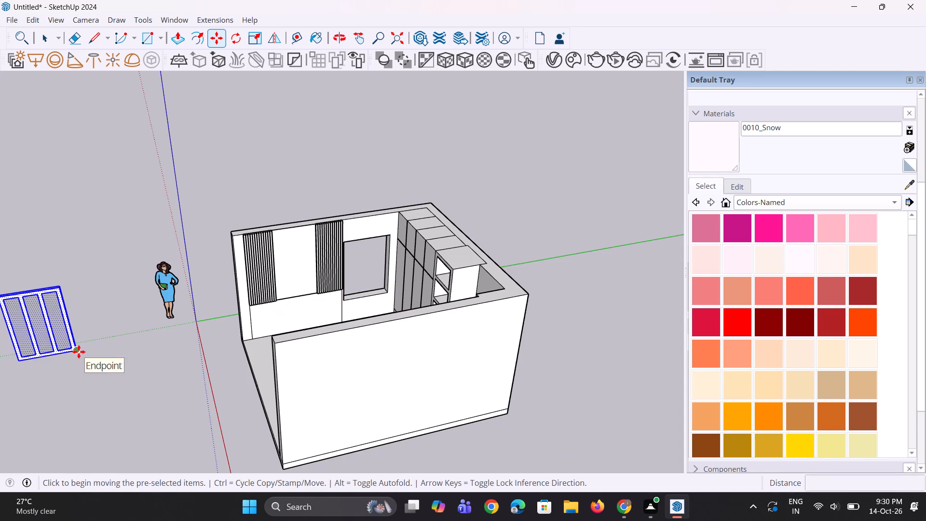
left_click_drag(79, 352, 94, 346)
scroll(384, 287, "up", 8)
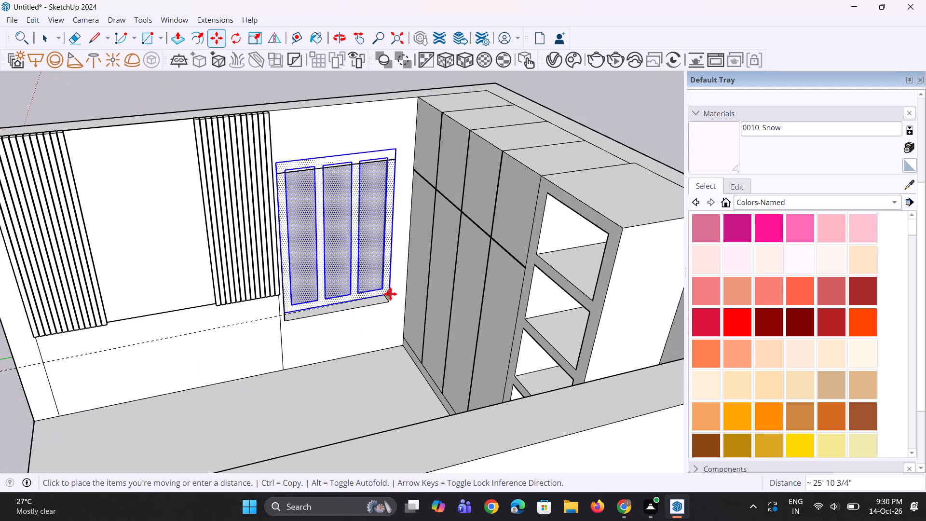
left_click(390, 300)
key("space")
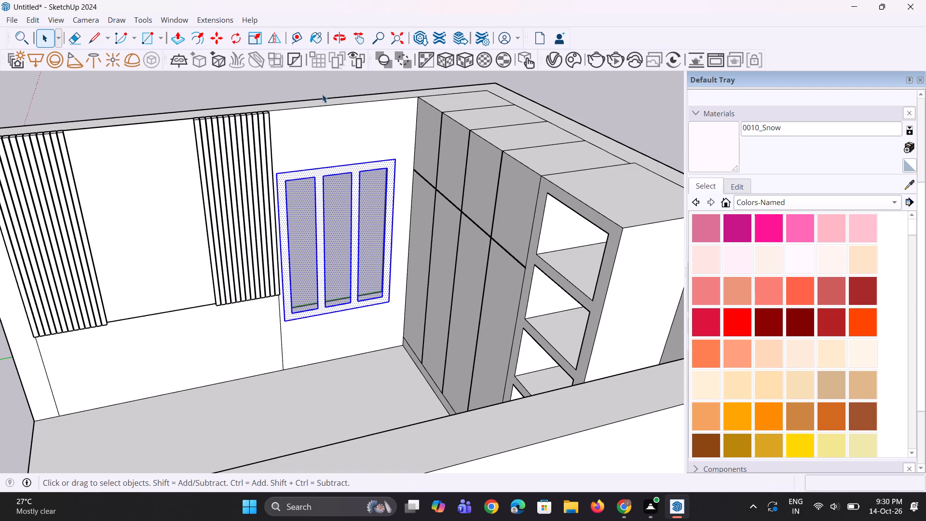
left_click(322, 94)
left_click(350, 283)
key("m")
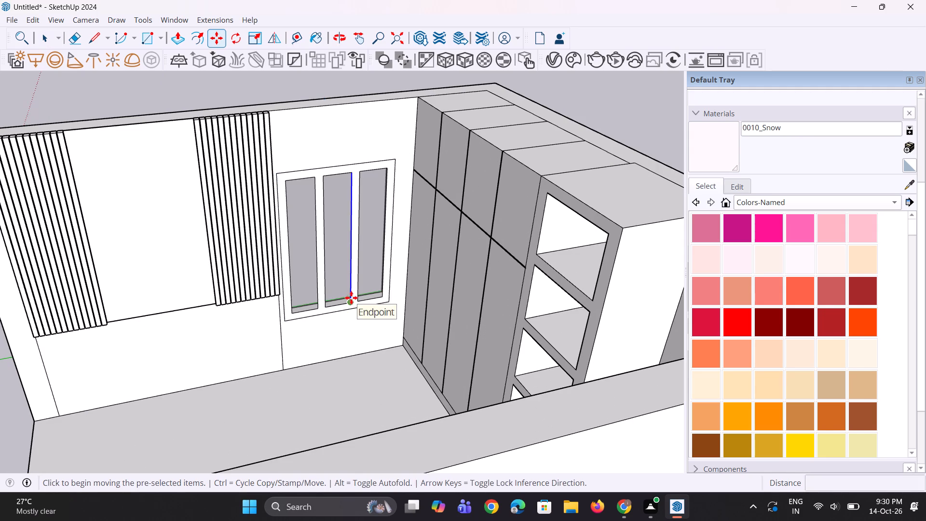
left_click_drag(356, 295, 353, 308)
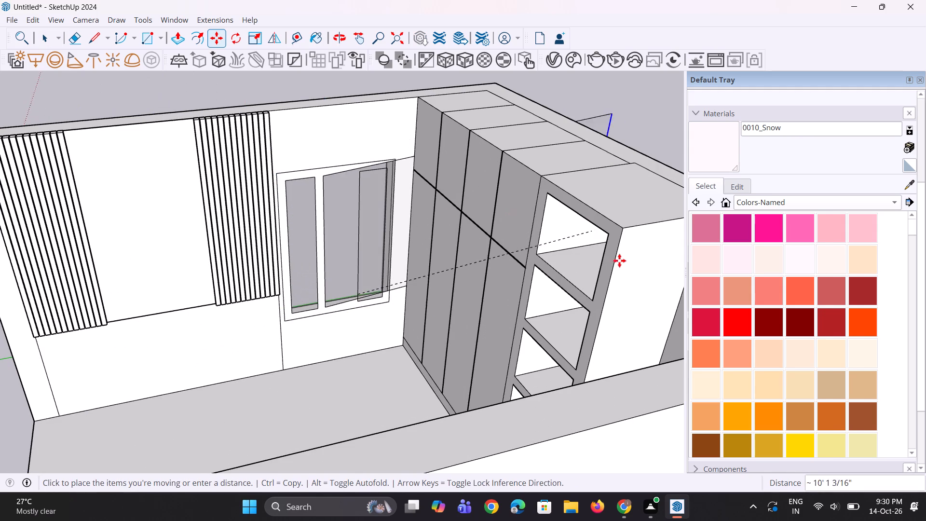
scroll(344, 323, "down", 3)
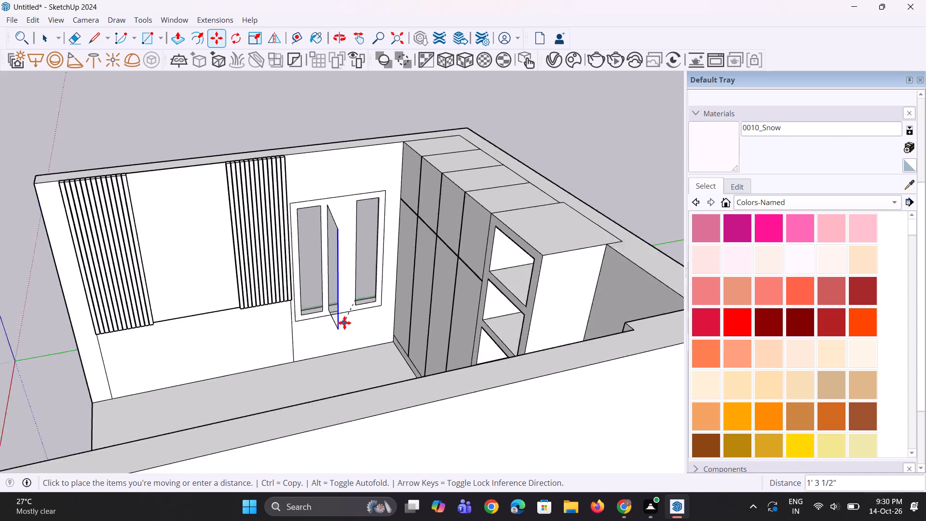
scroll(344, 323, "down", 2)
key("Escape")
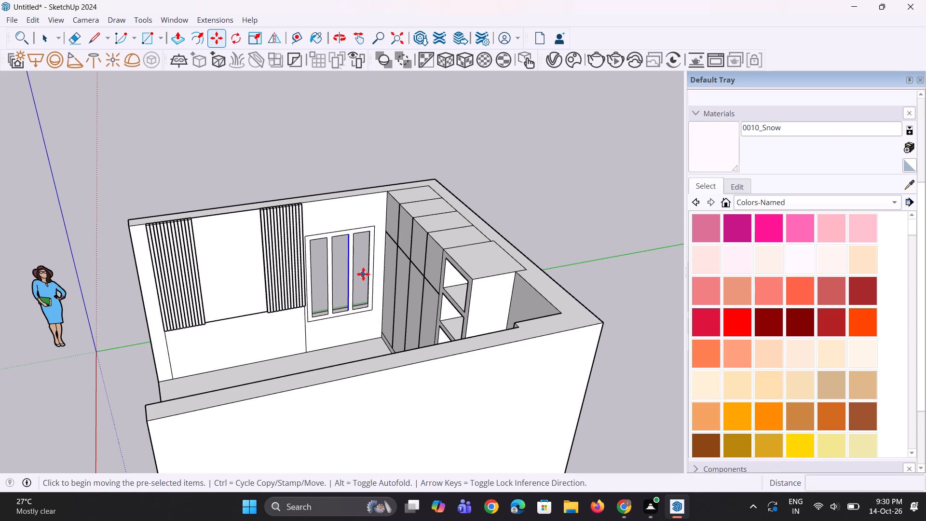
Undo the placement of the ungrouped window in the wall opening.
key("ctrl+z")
Select the whole freestanding window and make it a group.
scroll(364, 274, "down", 12)
key("space")
key("space")
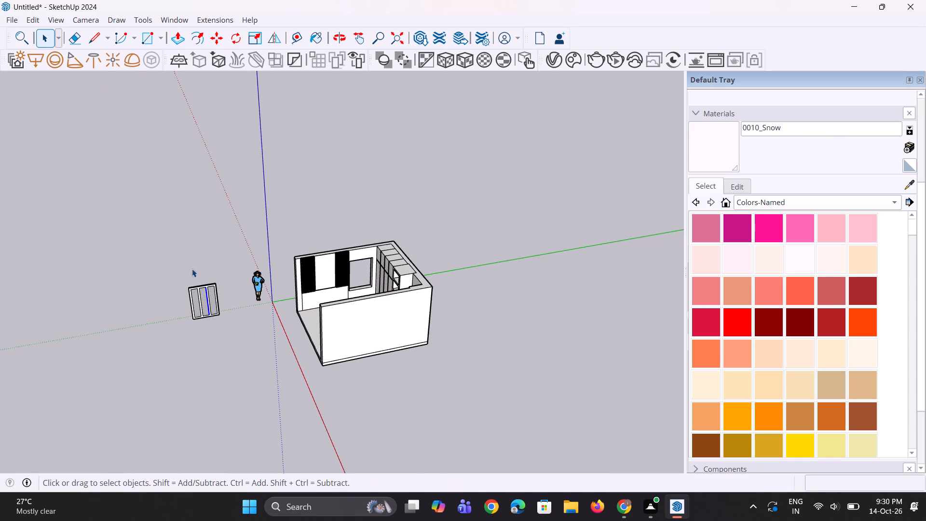
left_click_drag(169, 250, 233, 338)
right_click(213, 294)
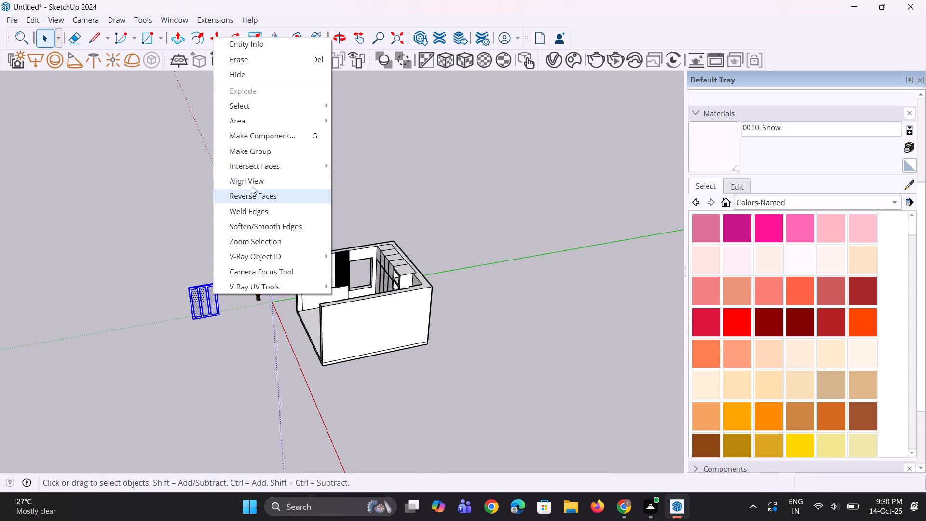
left_click(272, 151)
middle_click_drag(314, 213, 295, 316)
scroll(219, 323, "up", 6)
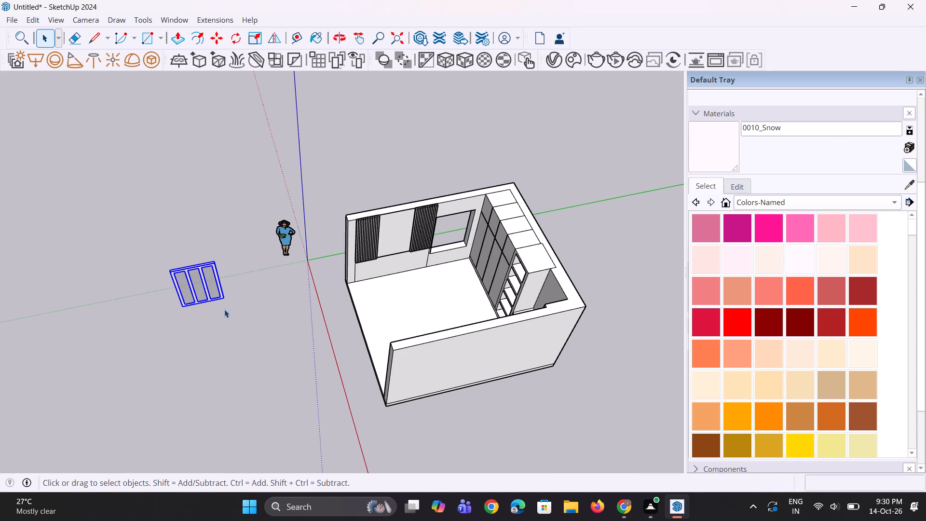
Move the window group by its lower corner to the matching lower corner of the wall opening.
key("m")
left_click(224, 302)
scroll(452, 255, "up", 7)
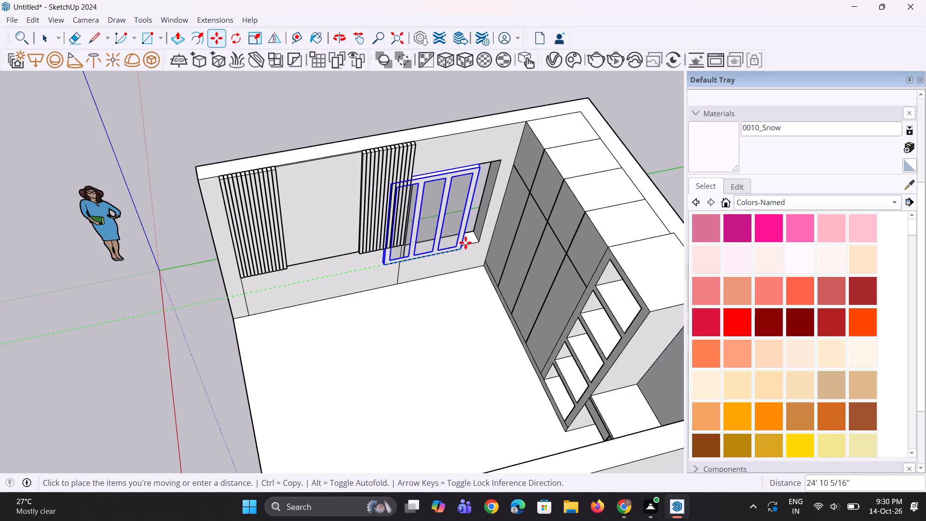
left_click(477, 237)
key("space")
key("space")
left_click(361, 107)
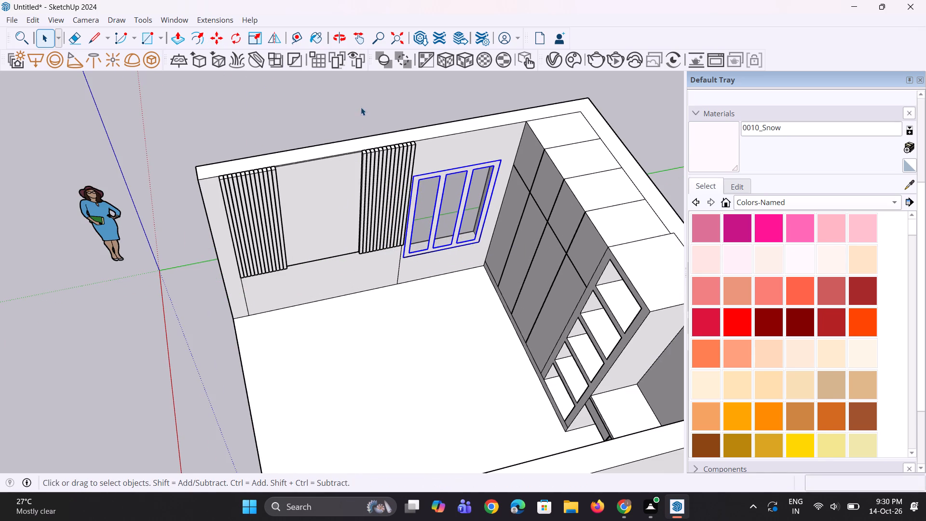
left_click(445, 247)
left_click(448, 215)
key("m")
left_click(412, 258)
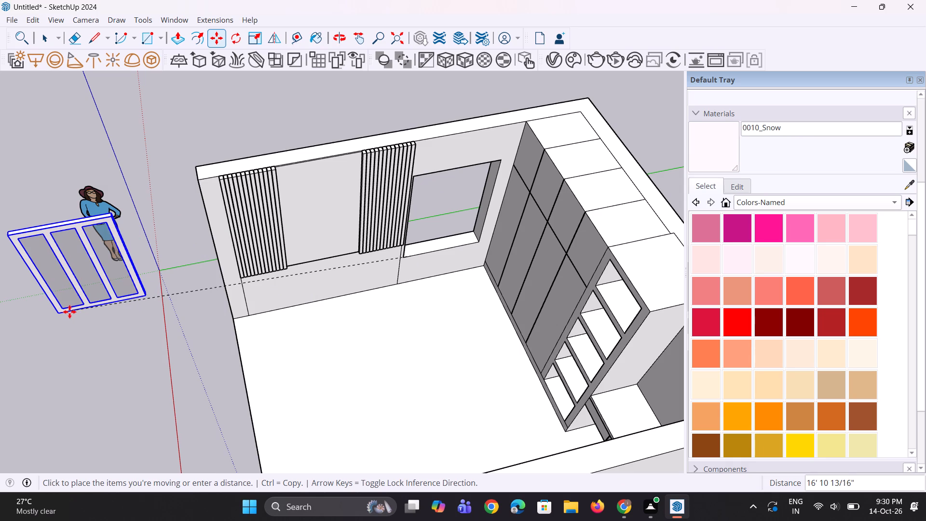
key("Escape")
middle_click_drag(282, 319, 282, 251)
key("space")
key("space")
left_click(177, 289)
Examine from several angles how the window frame sits in its wall opening between the strip panel and the wardrobe.
middle_click_drag(408, 279, 441, 304)
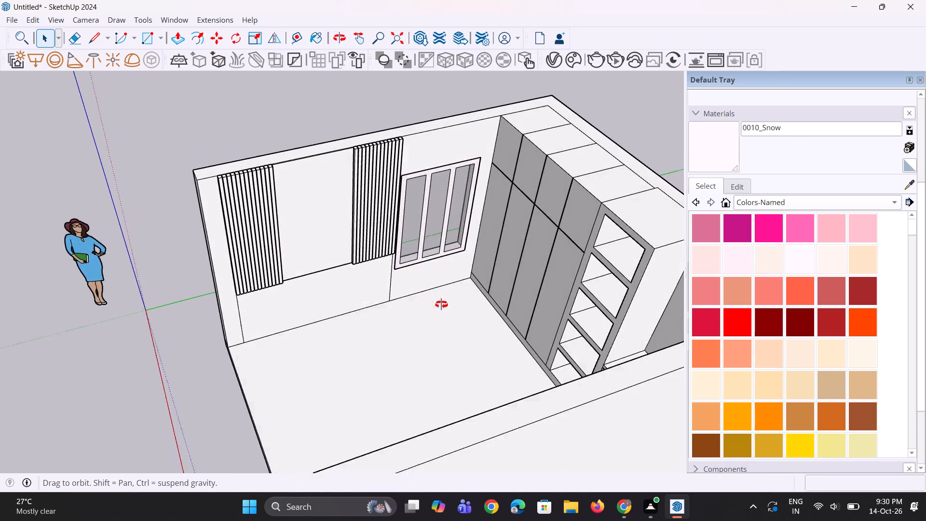
middle_click_drag(441, 304, 497, 300)
scroll(406, 245, "up", 13)
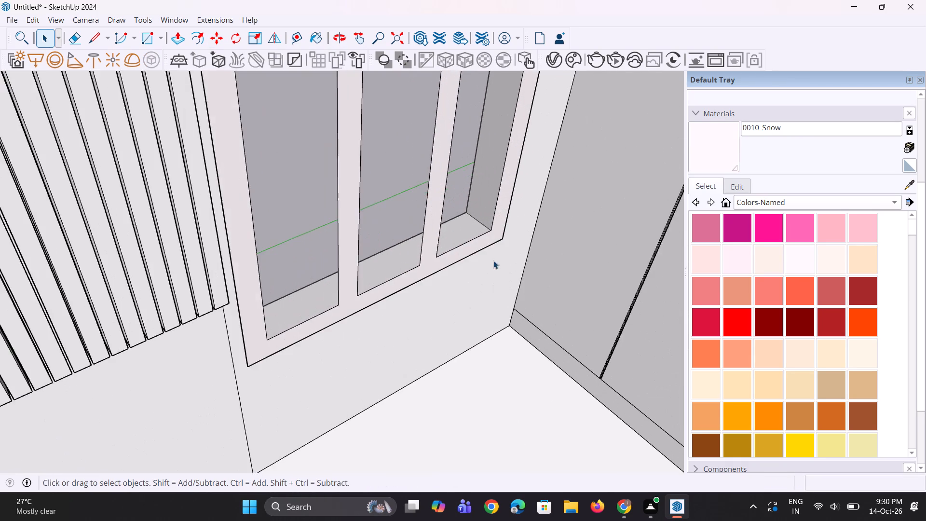
scroll(493, 260, "up", 2)
middle_click_drag(499, 266, 460, 249)
scroll(274, 297, "down", 9)
middle_click_drag(288, 304, 301, 241)
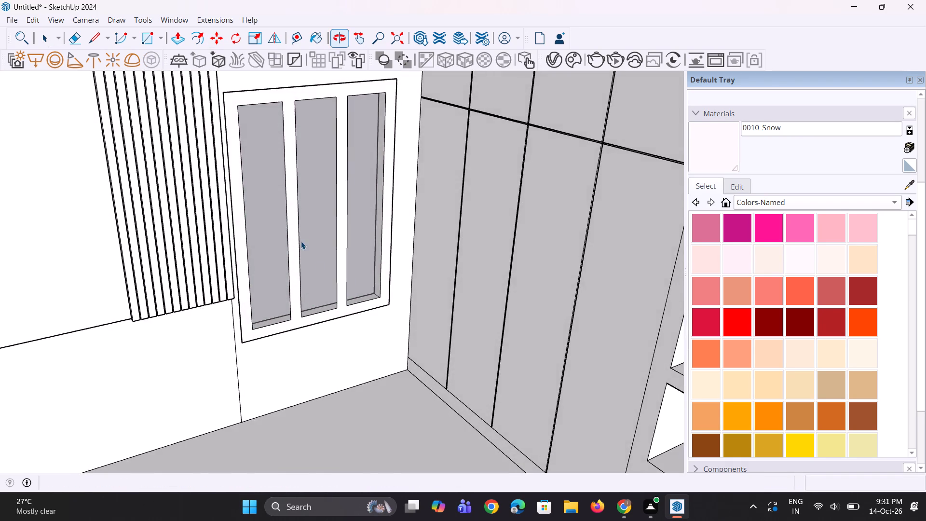
scroll(361, 320, "down", 5)
middle_click_drag(368, 316, 351, 279)
key("space")
key("space")
middle_click_drag(306, 240, 307, 372)
scroll(302, 256, "up", 3)
scroll(320, 328, "down", 10)
scroll(367, 312, "up", 1)
middle_click_drag(367, 312, 353, 256)
scroll(364, 247, "up", 8)
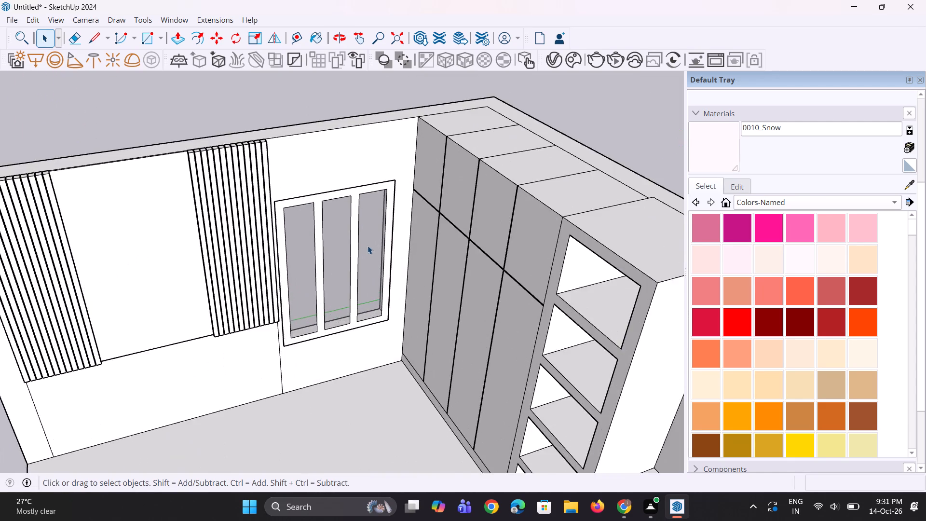
scroll(368, 246, "up", 2)
scroll(383, 245, "down", 6)
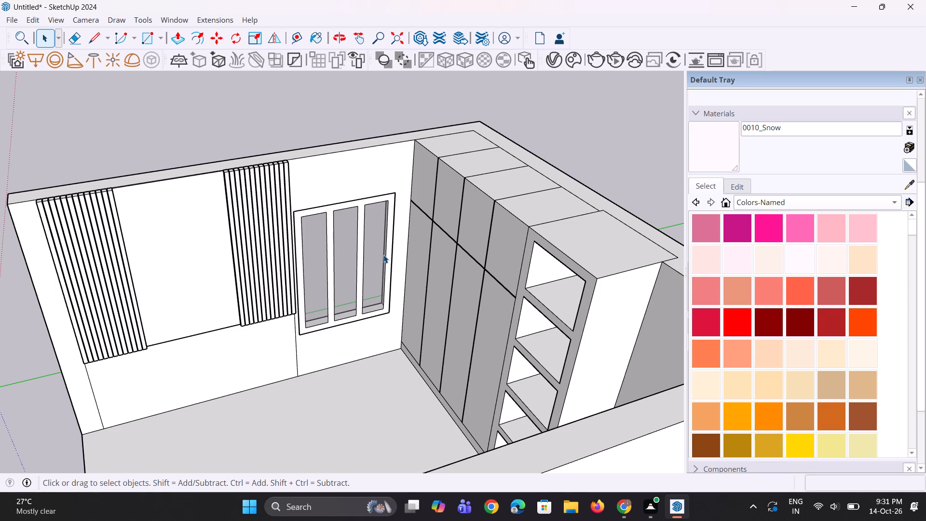
scroll(383, 255, "down", 2)
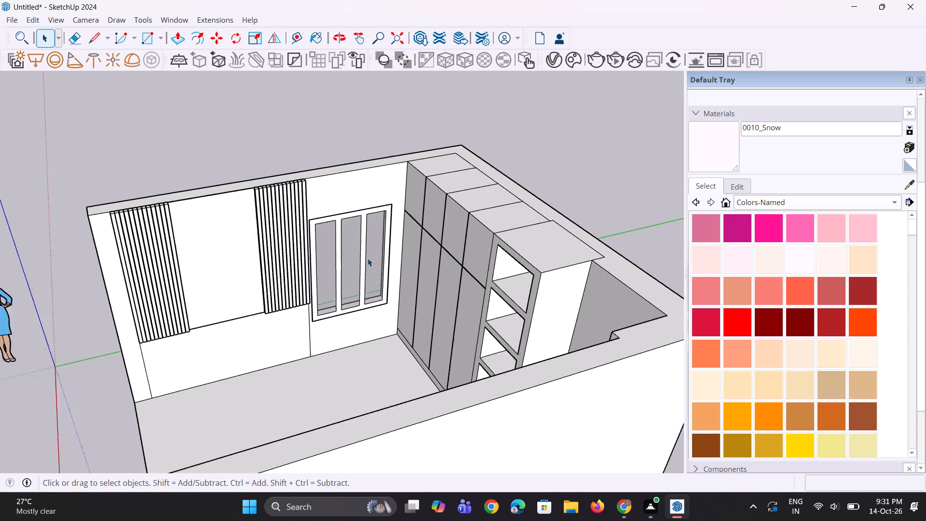
scroll(368, 258, "down", 3)
middle_click_drag(356, 263, 368, 297)
scroll(303, 293, "up", 13)
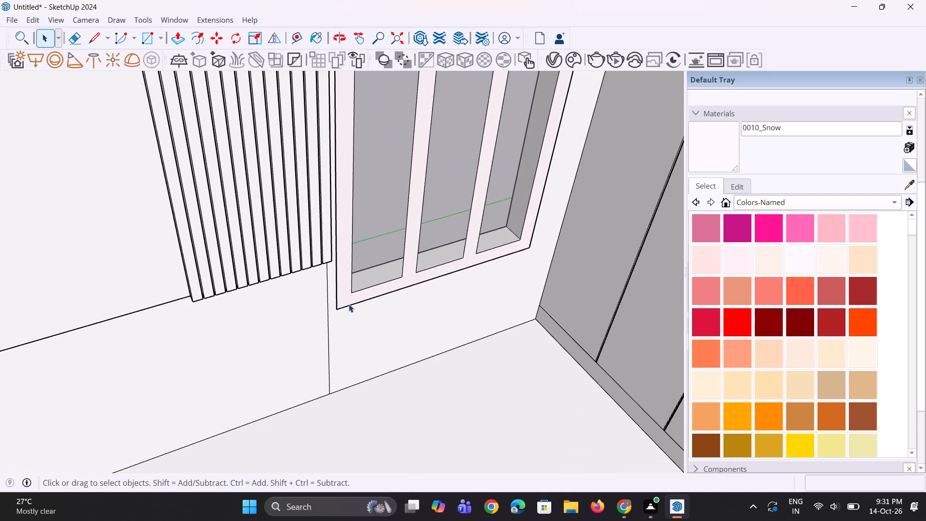
scroll(349, 304, "down", 6)
middle_click_drag(355, 301, 524, 238)
middle_click_drag(226, 309, 320, 299)
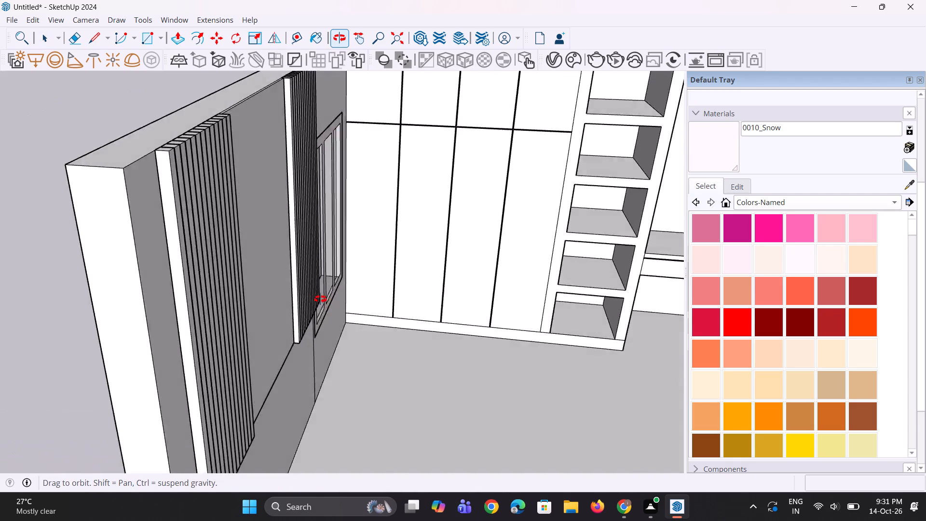
middle_click_drag(320, 299, 237, 282)
scroll(432, 301, "up", 7)
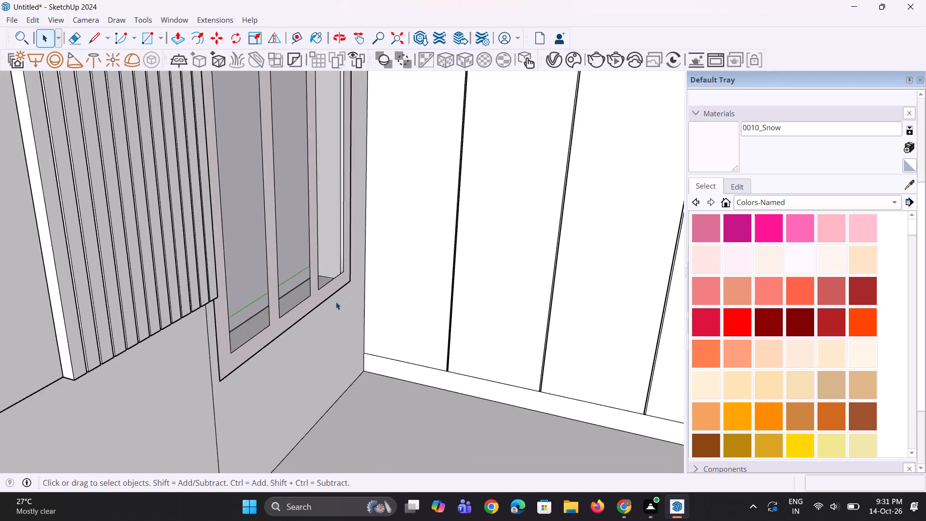
scroll(340, 314, "down", 6)
scroll(367, 341, "up", 1)
middle_click_drag(335, 346, 227, 338)
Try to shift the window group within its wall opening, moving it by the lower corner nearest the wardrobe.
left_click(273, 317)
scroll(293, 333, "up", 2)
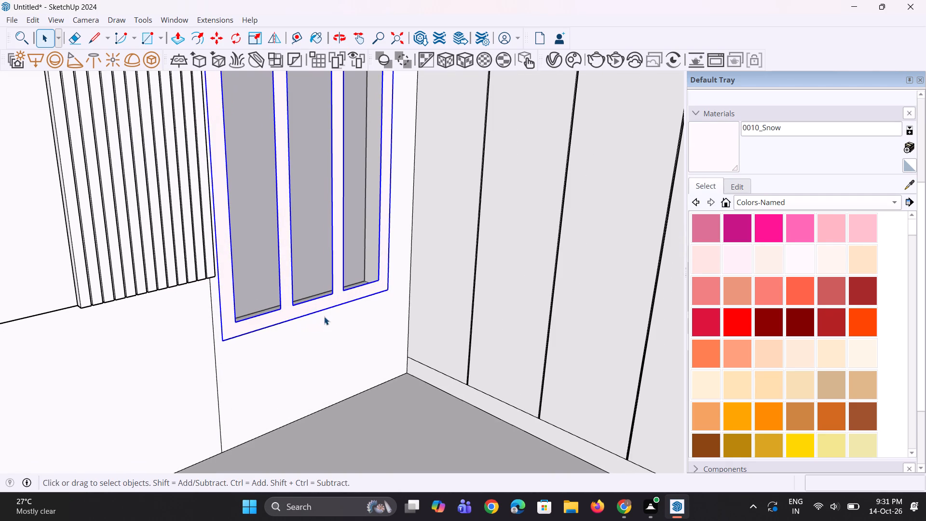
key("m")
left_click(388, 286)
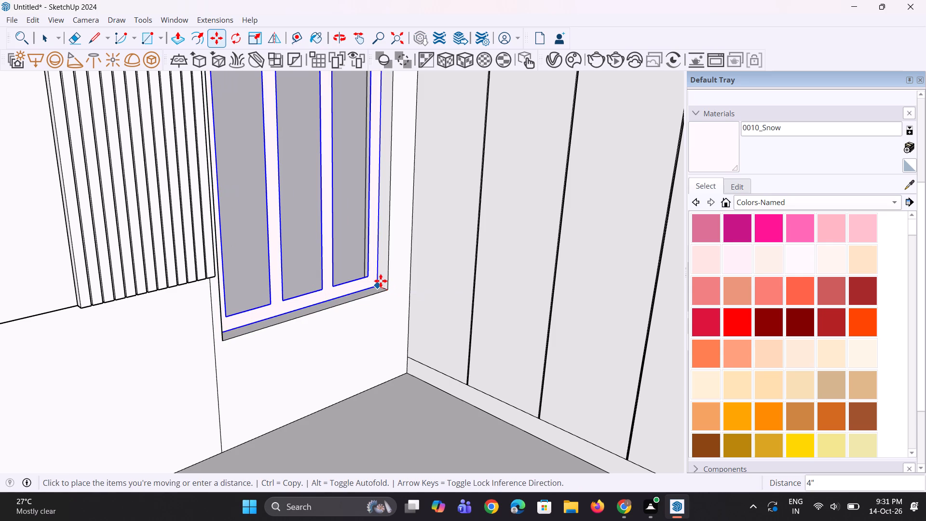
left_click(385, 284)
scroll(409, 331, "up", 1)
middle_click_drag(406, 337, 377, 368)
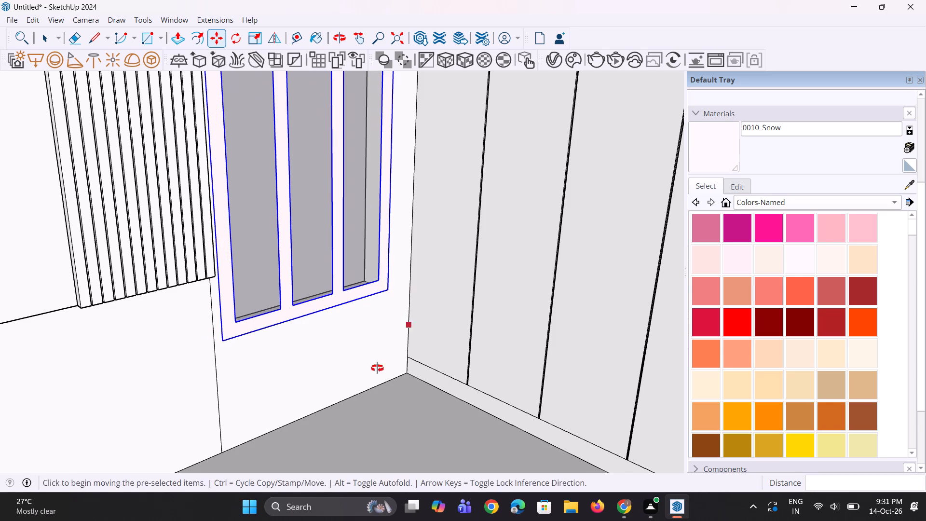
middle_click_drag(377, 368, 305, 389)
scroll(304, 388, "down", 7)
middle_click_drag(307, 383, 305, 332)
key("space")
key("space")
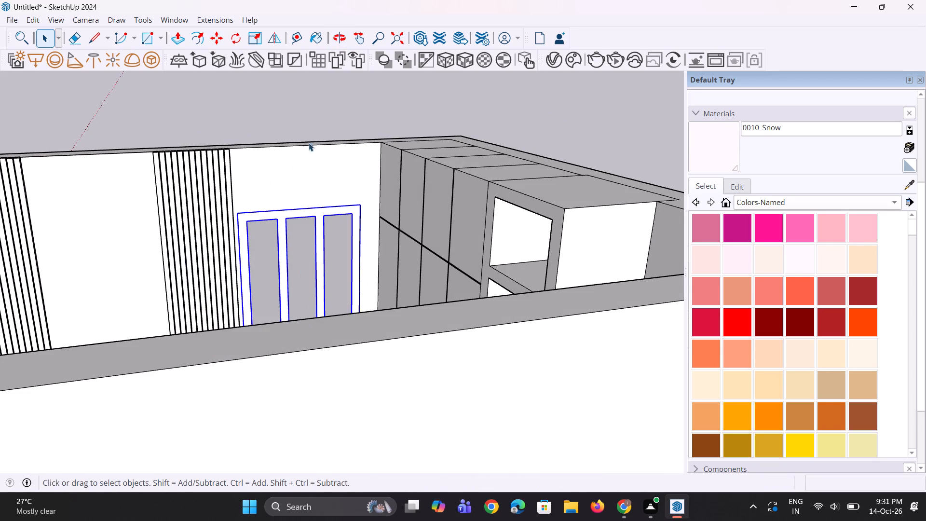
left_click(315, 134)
Push/Pull the back wall face above the desk forward by about 7".
scroll(285, 194, "down", 5)
middle_click_drag(297, 286, 402, 379)
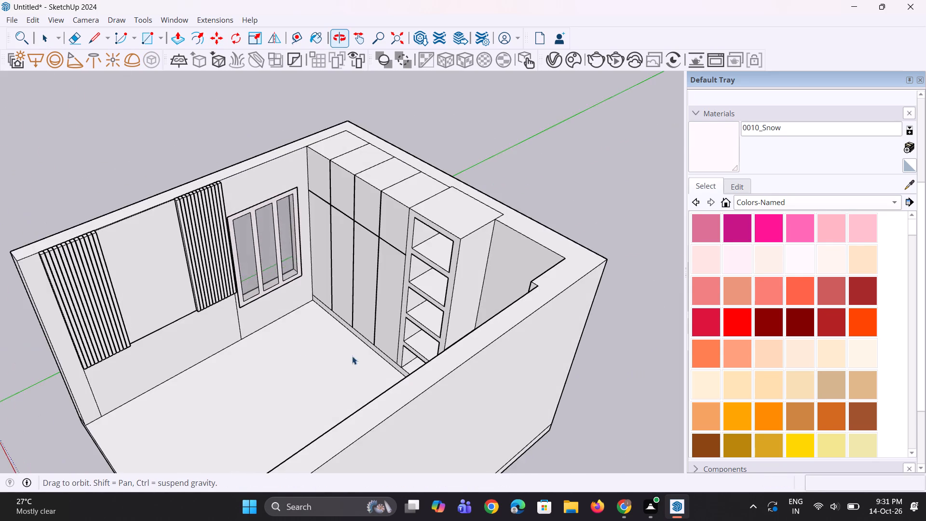
scroll(112, 304, "up", 3)
scroll(169, 332, "up", 3)
middle_click_drag(346, 290, 364, 292)
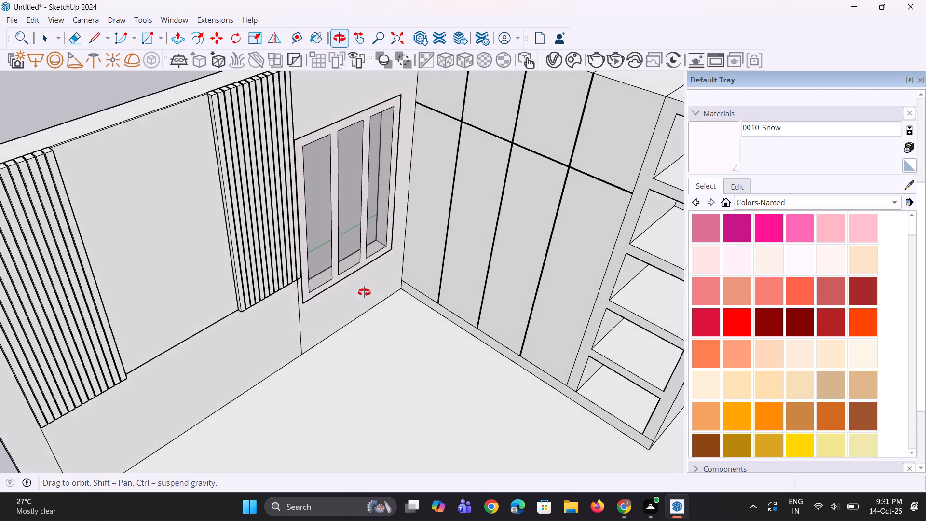
middle_click_drag(364, 292, 453, 281)
scroll(304, 346, "down", 8)
middle_click_drag(349, 327, 382, 300)
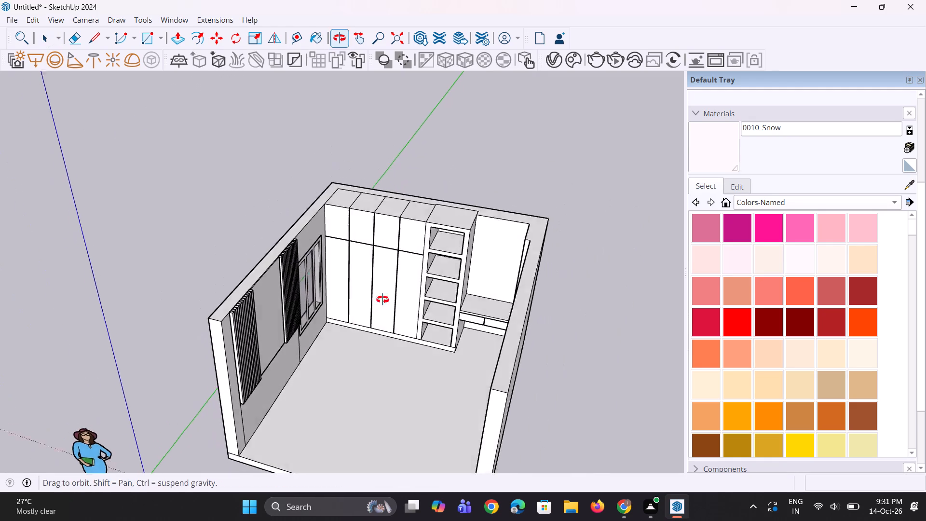
middle_click_drag(382, 300, 405, 284)
scroll(480, 255, "up", 6)
key("p")
left_click(489, 243)
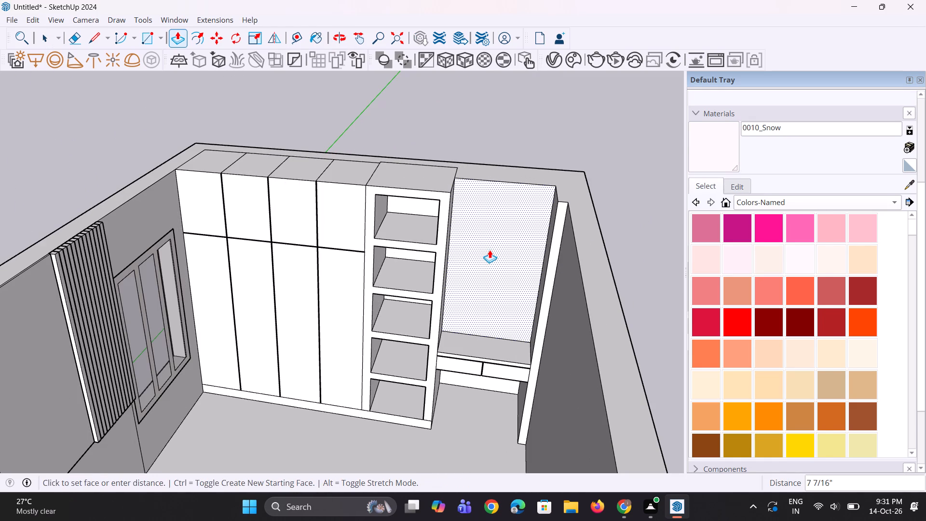
left_click(490, 250)
Draw a tall upright rectangle in the middle of the back face above the desk.
middle_click_drag(498, 302, 509, 265)
key("space")
key("e")
scroll(509, 265, "up", 3)
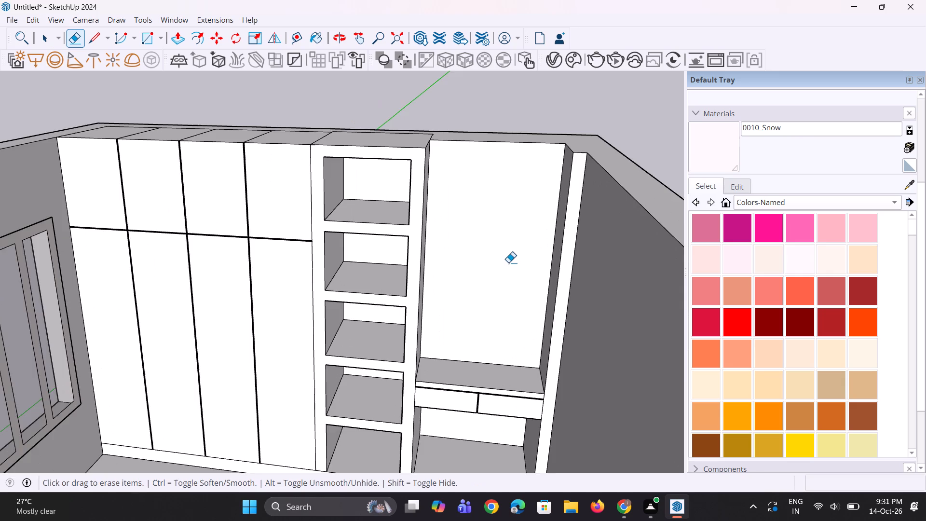
scroll(508, 262, "up", 3)
key("r")
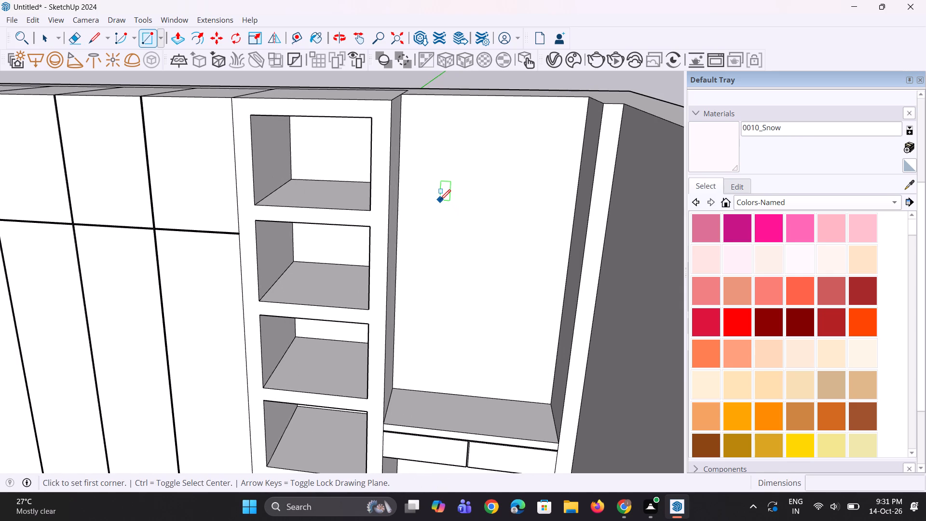
left_click(438, 199)
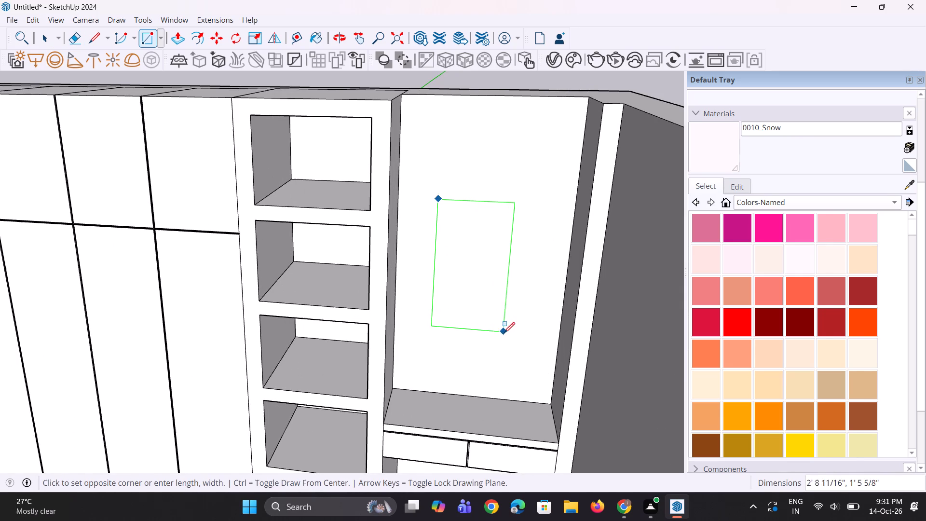
left_click(509, 348)
Move the rectangle's top edge up by about 5" to make it taller.
key("space")
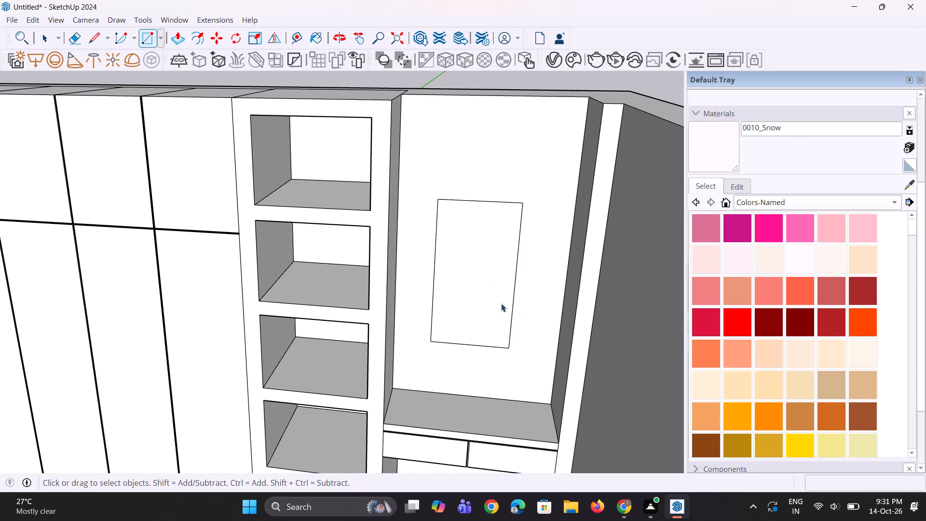
left_click(486, 199)
scroll(486, 199, "up", 2)
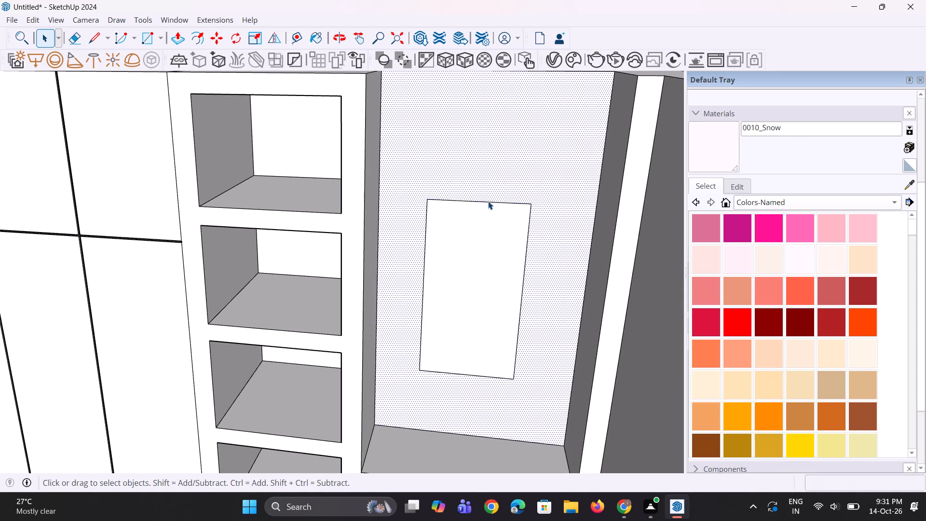
left_click(497, 202)
scroll(515, 205, "up", 2)
key("m")
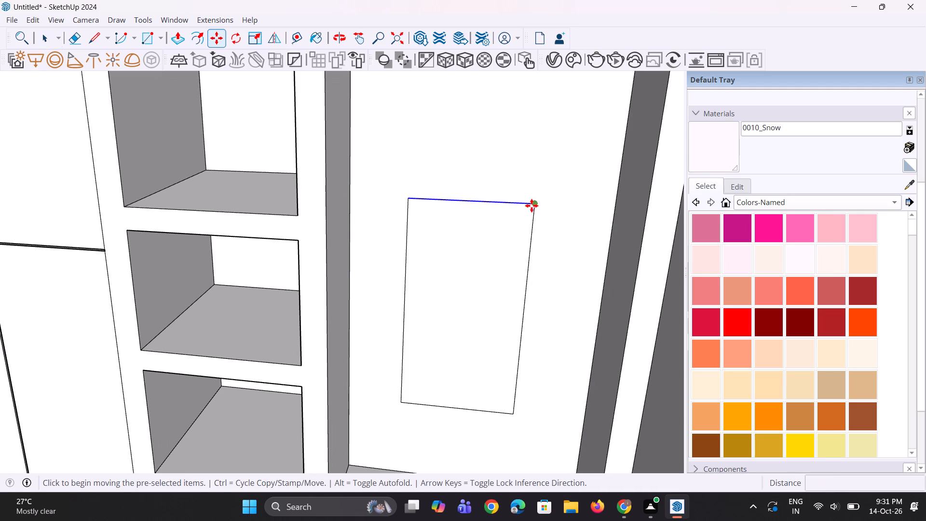
left_click(532, 206)
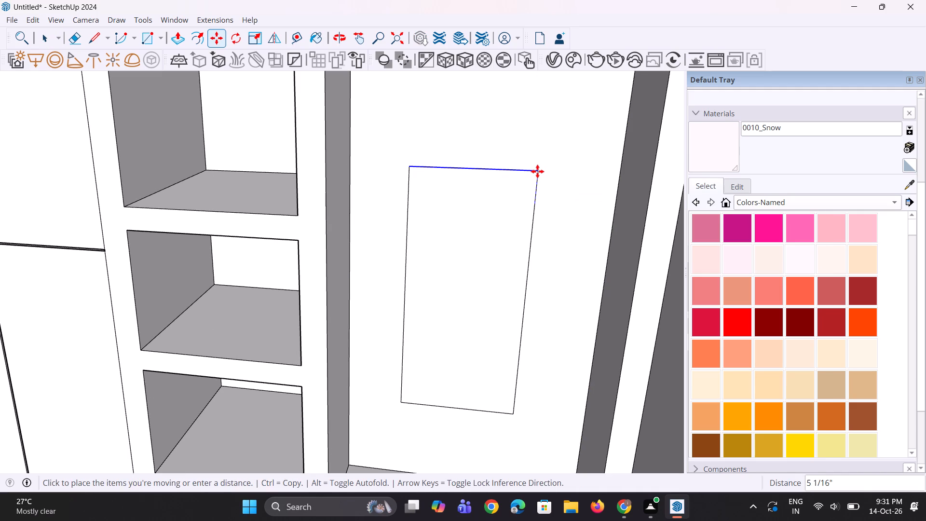
left_click(537, 171)
key("space")
scroll(412, 318, "down", 9)
left_click(533, 140)
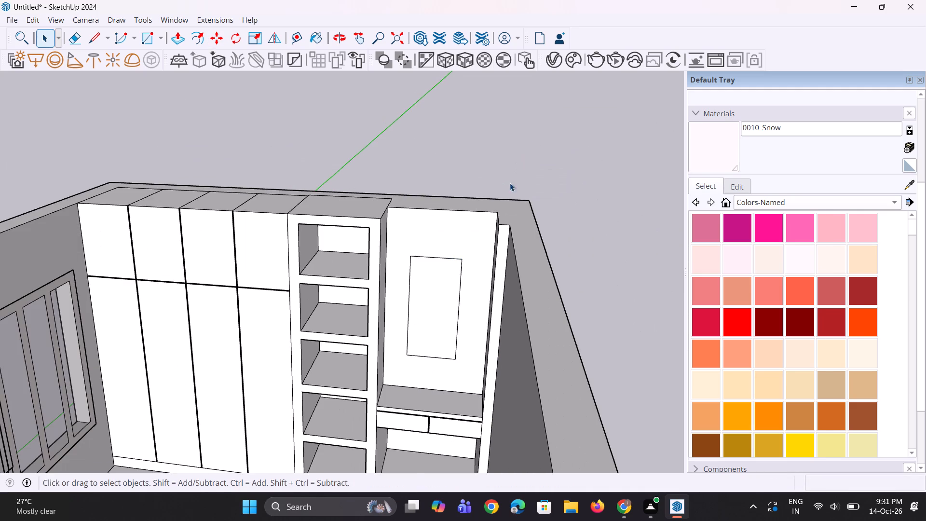
Draw a tangent arc of about 6" radius across the rectangle's upper corner nearest the open shelves.
scroll(435, 284, "up", 3)
key("a")
scroll(401, 295, "up", 5)
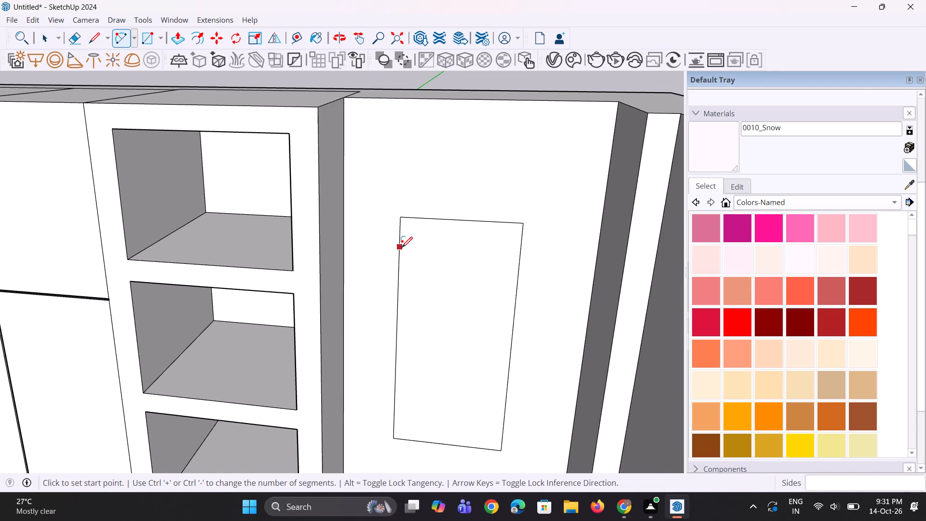
left_click(400, 255)
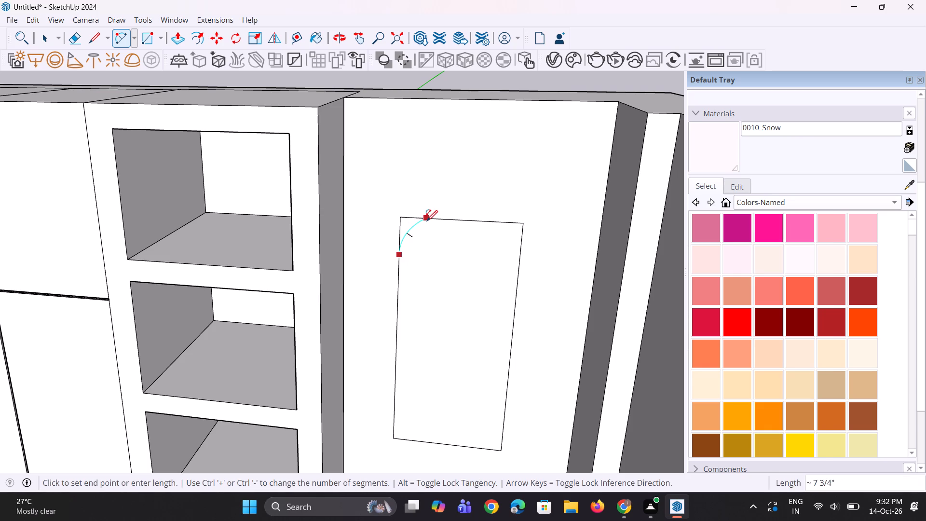
left_click(444, 219)
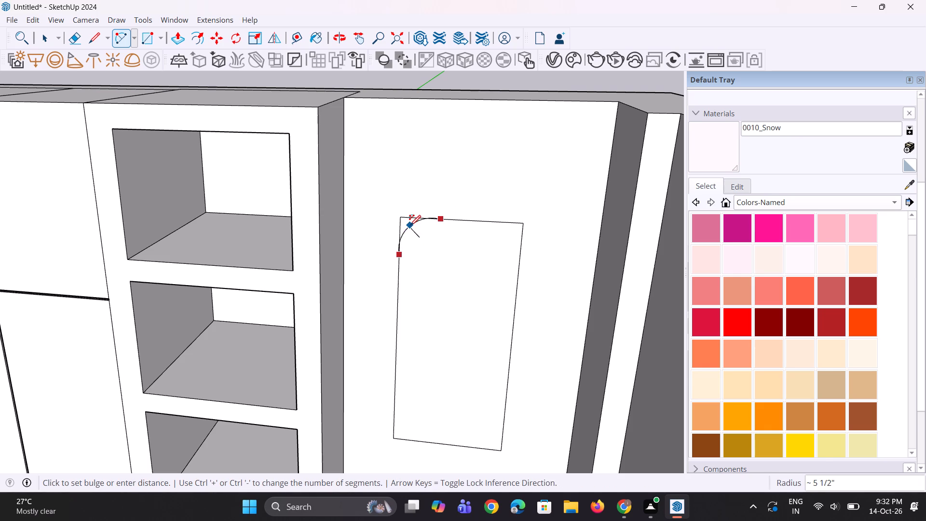
double_click(410, 228)
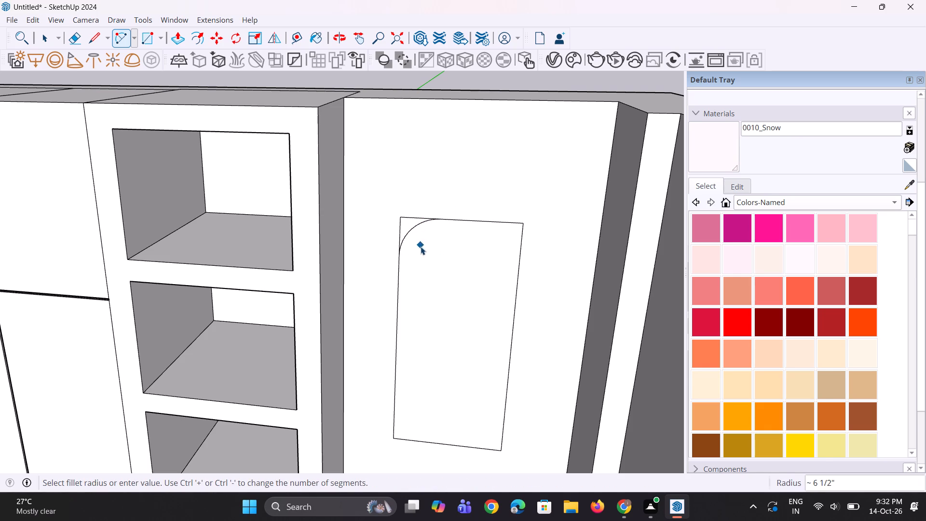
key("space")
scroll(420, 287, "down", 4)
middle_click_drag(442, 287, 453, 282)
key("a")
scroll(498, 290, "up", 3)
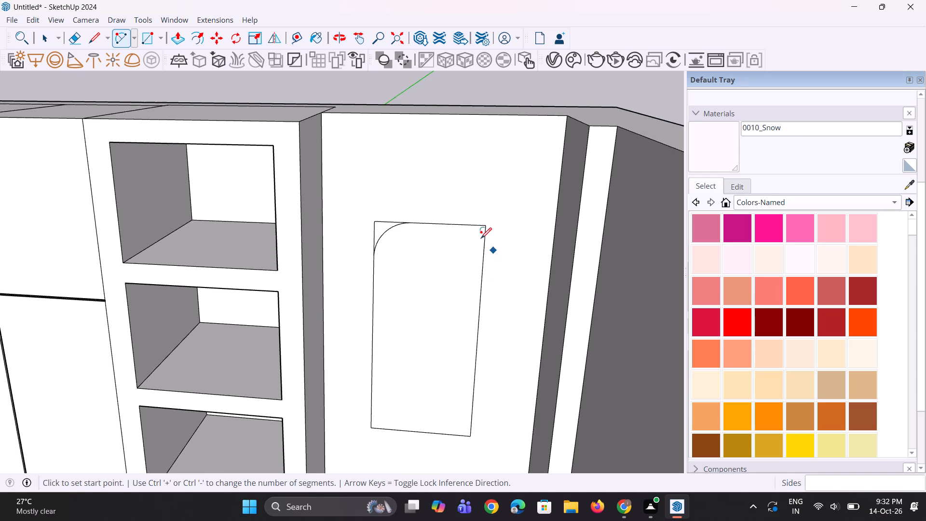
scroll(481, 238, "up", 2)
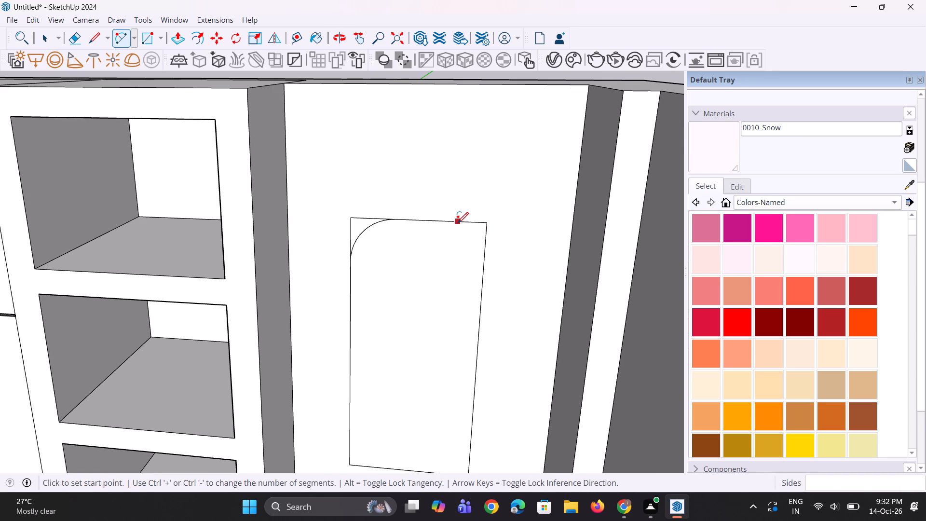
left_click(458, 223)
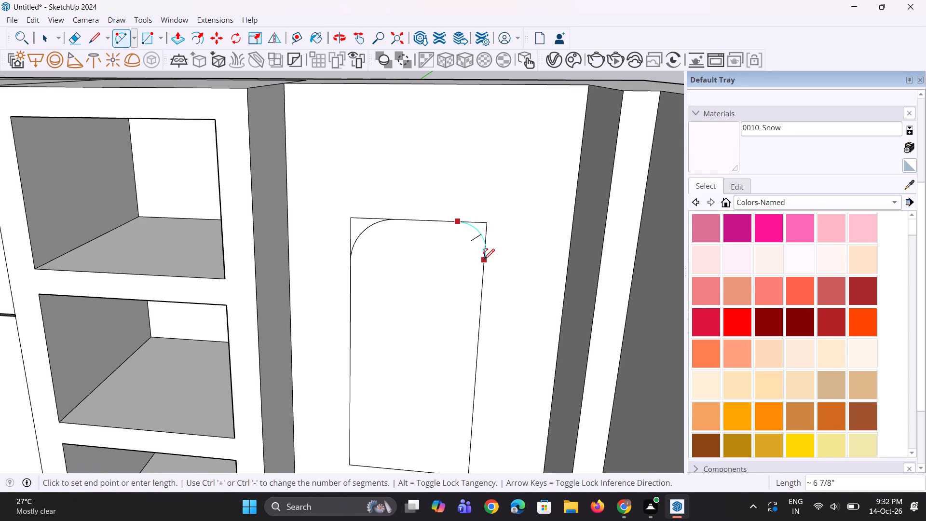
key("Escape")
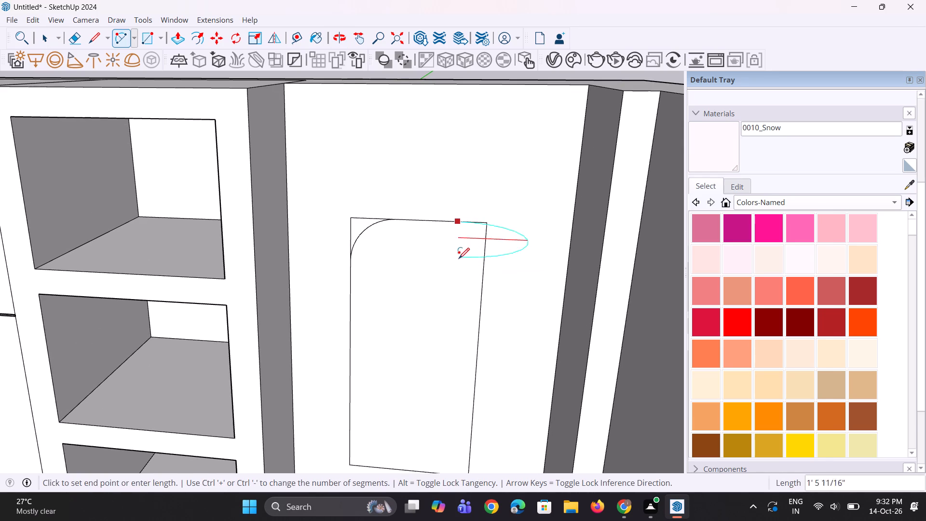
Undo the tangent arc across the rectangle's upper corner nearest the open shelves.
key("ctrl+z")
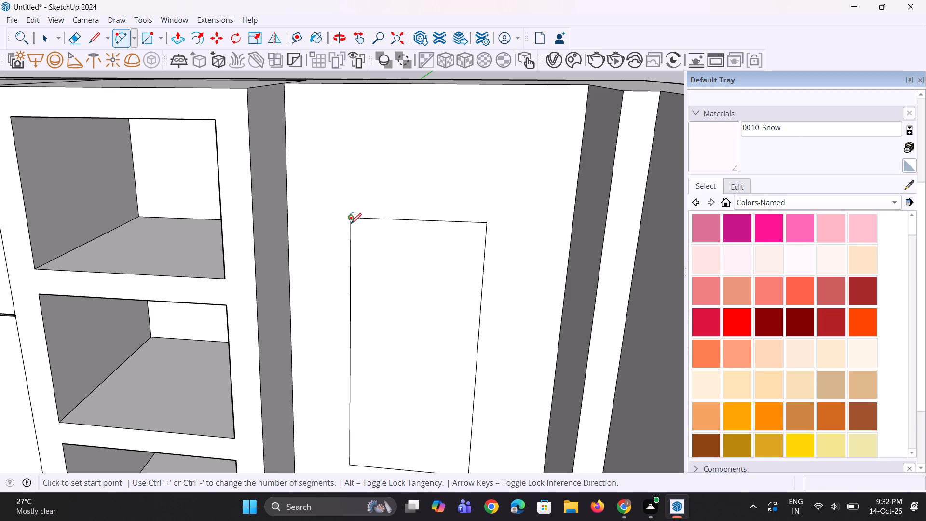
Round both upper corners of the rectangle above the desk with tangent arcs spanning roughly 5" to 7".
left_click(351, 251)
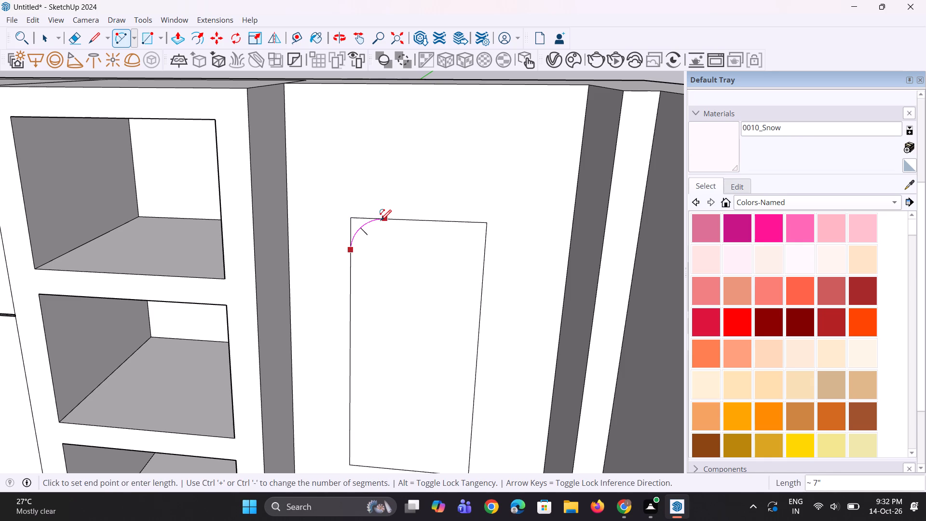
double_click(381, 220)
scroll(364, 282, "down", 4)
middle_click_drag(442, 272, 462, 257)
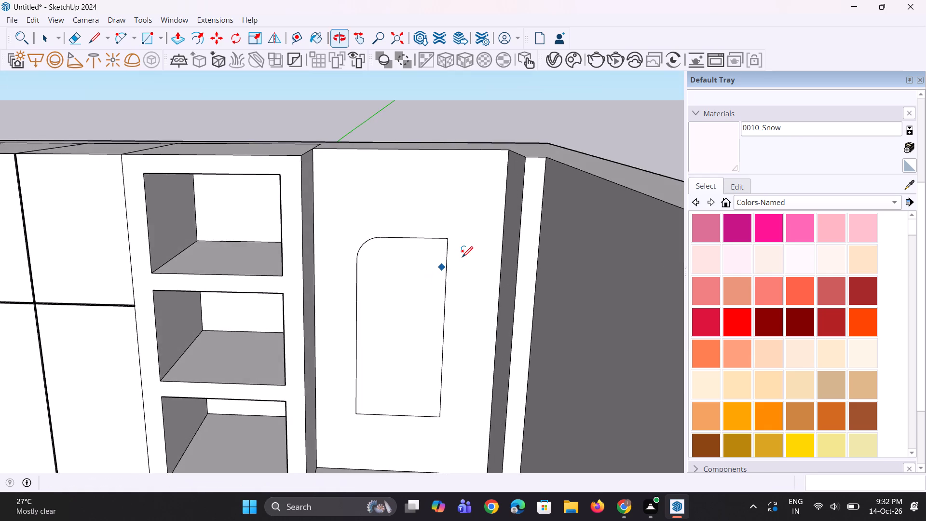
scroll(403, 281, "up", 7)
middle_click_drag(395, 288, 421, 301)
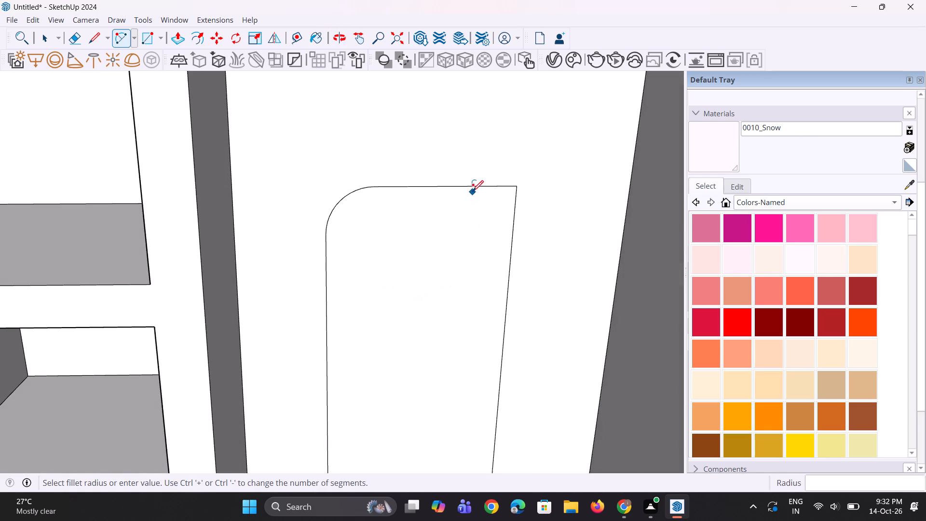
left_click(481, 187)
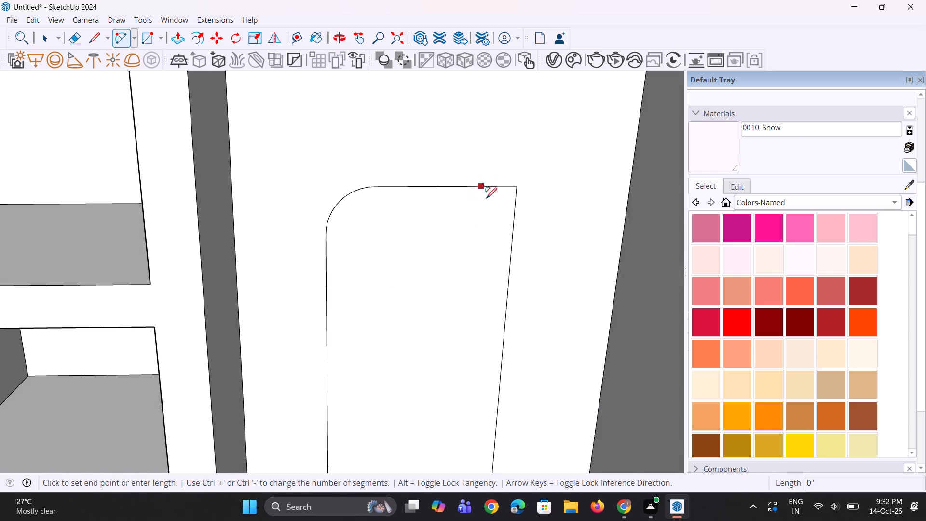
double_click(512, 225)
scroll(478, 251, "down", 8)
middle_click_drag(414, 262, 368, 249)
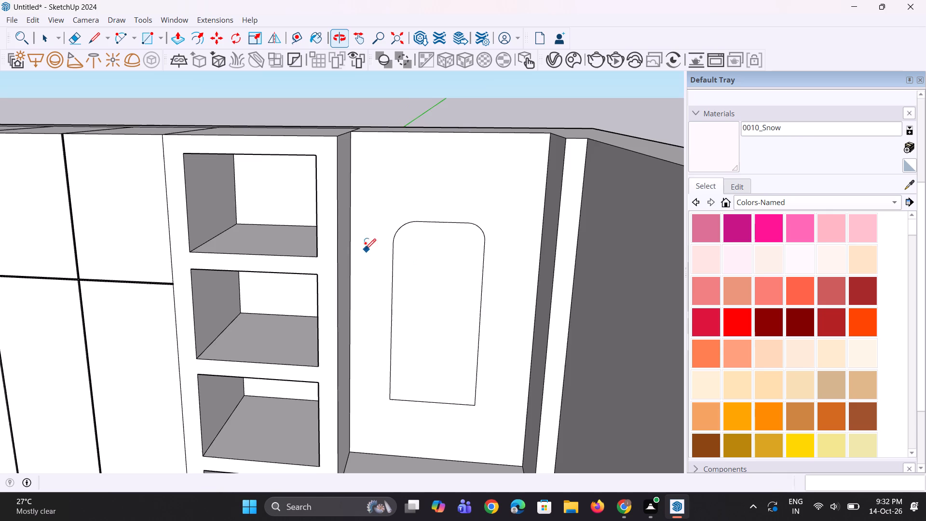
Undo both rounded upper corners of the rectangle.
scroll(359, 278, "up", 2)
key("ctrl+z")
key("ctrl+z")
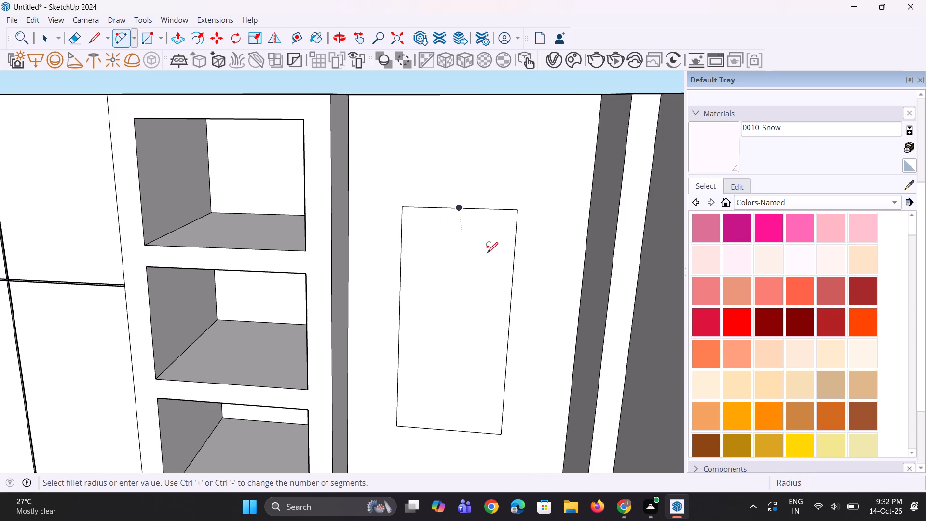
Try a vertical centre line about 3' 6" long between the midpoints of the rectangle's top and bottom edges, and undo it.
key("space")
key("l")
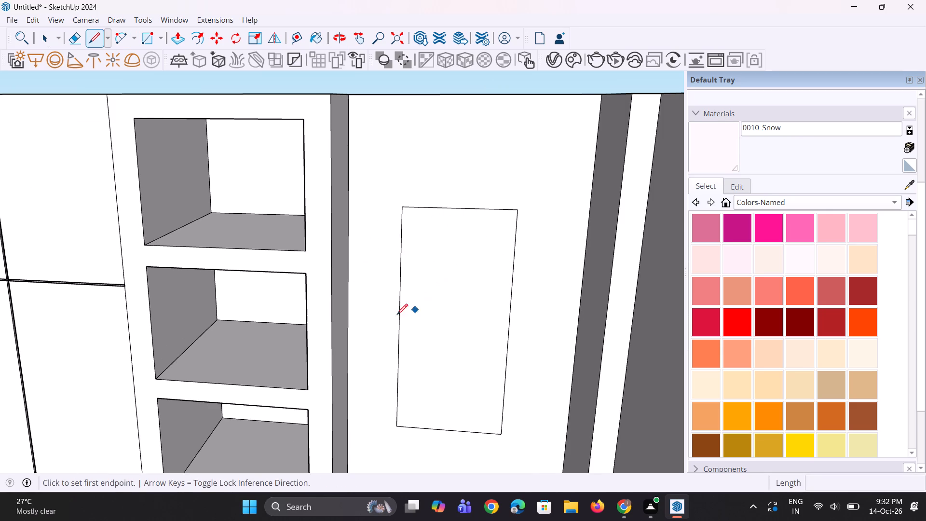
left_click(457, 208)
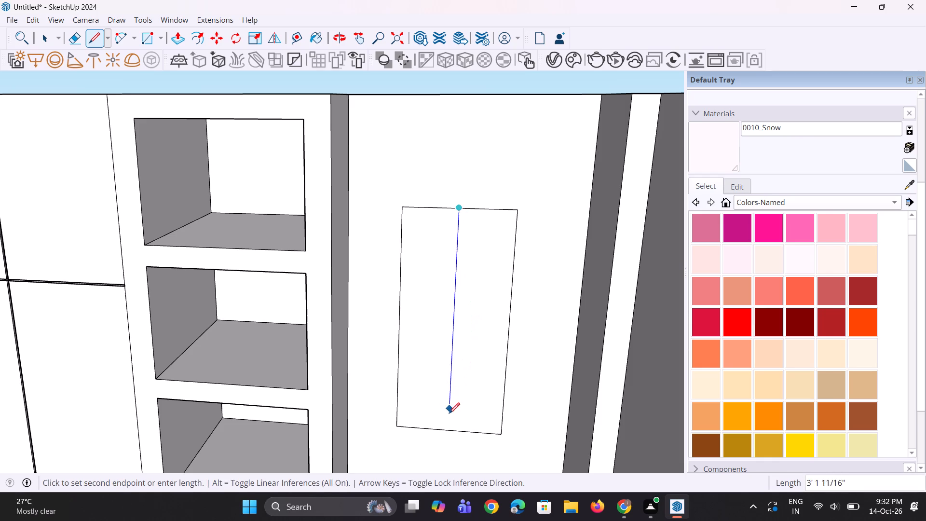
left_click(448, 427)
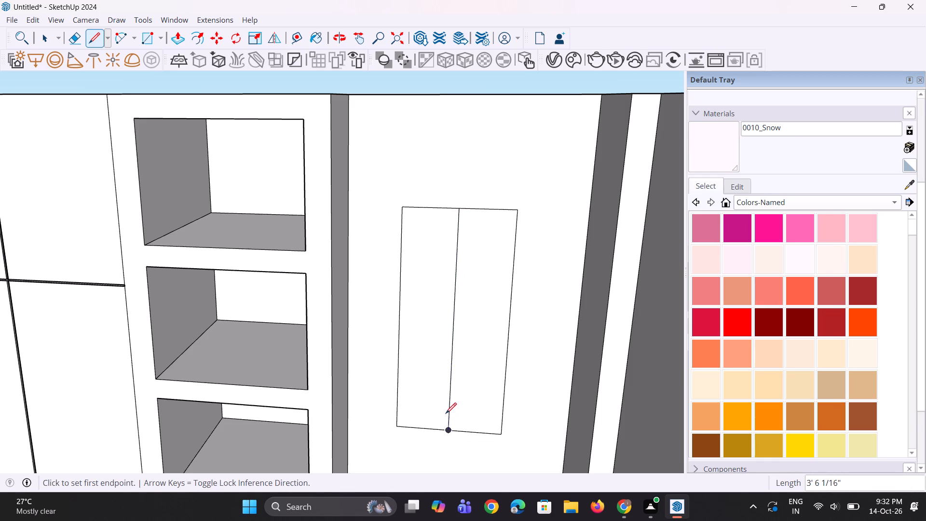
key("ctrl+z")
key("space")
Place a vertical guide through the rectangle's centre, about 10" from its side edge nearest the shelves.
key("space")
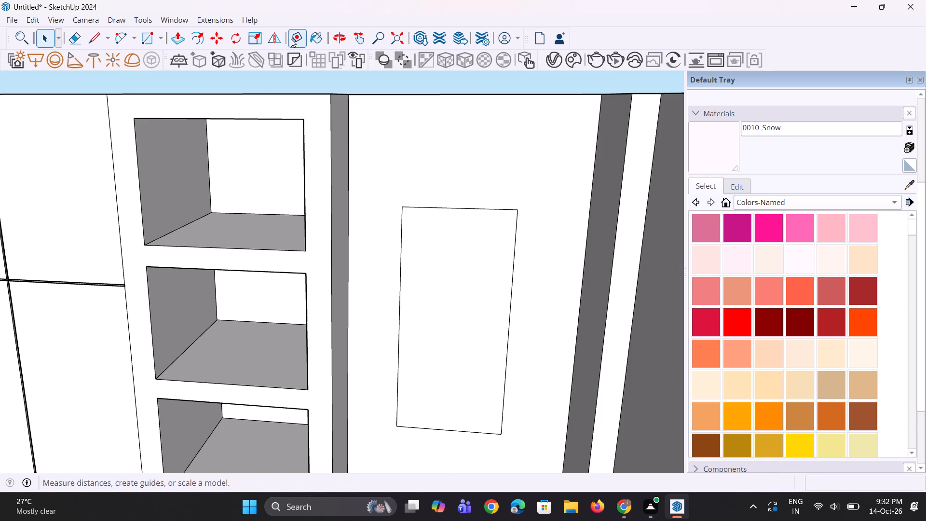
left_click(291, 39)
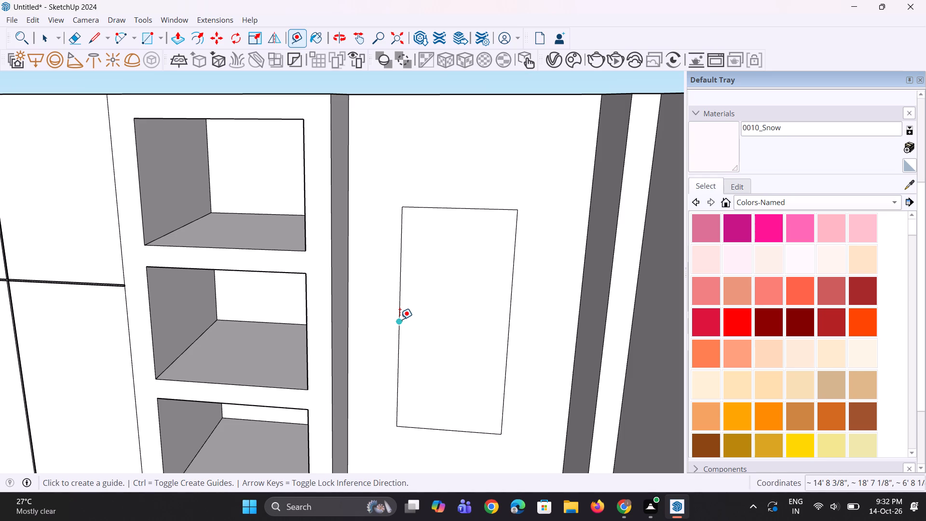
left_click(400, 319)
left_click(451, 326)
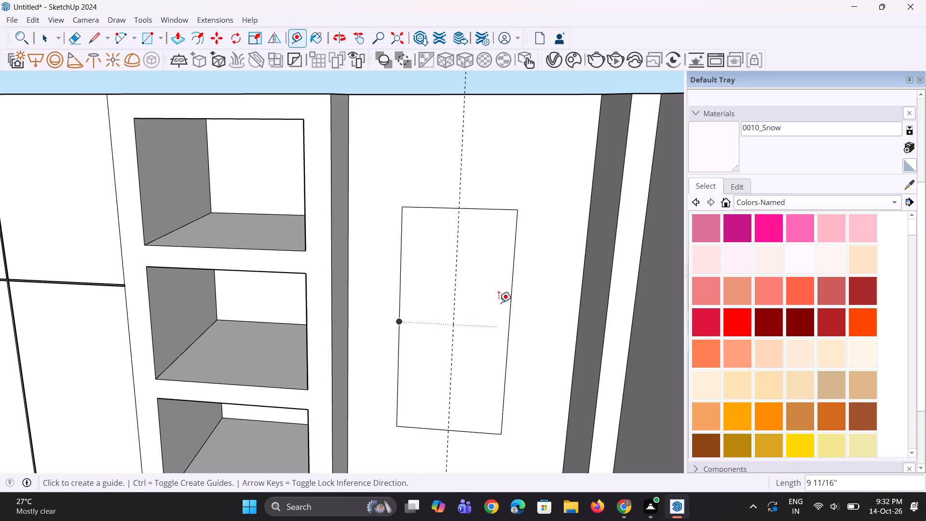
Place a guide from the top edge's midpoint about 1' 9" down to the rectangle's centre.
left_click(460, 211)
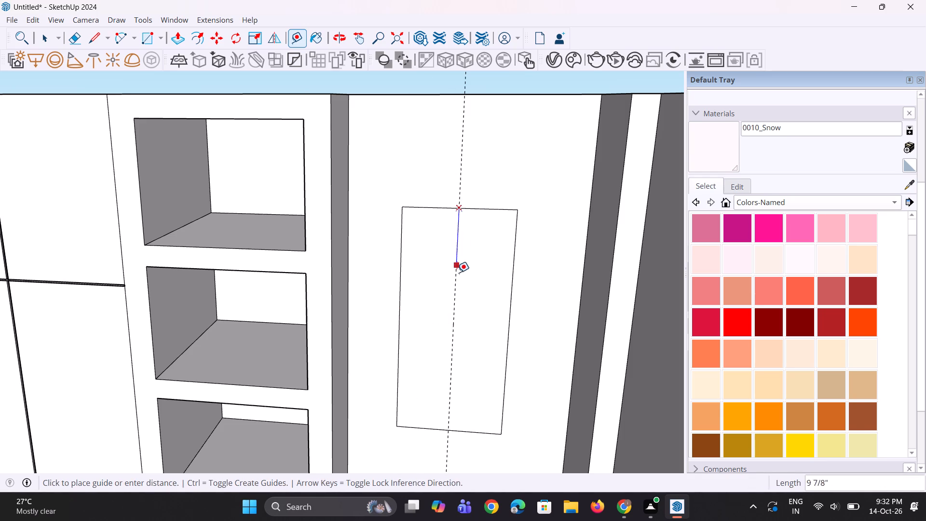
key("Escape")
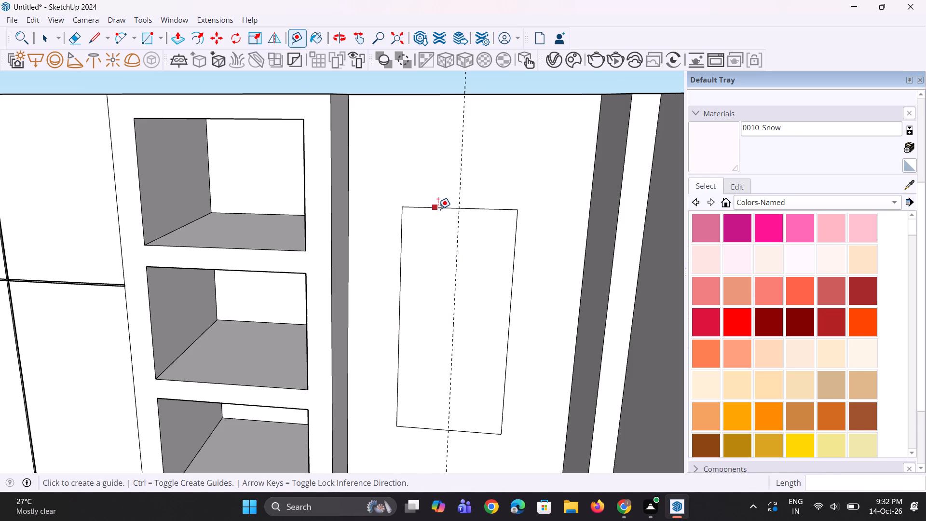
left_click(459, 209)
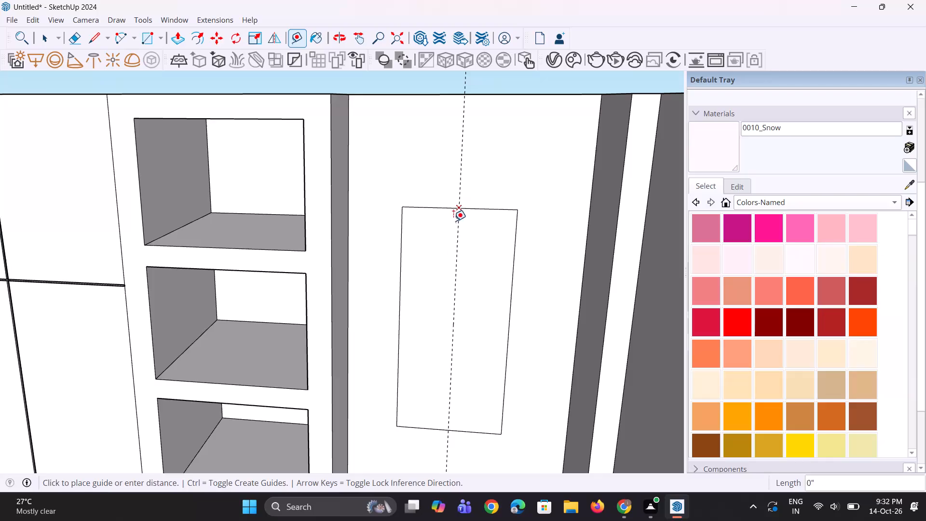
left_click(453, 328)
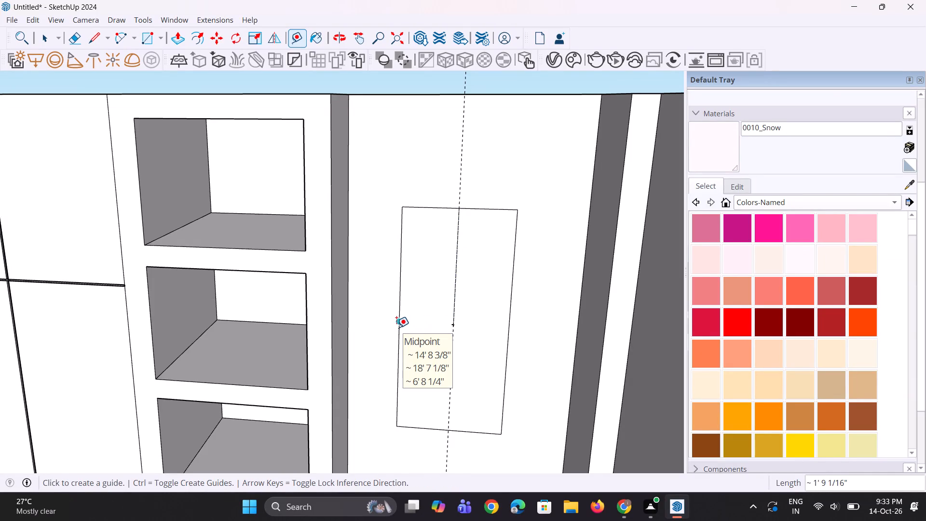
key("space")
key("space")
Place a horizontal guide parallel to the rectangle's top edge, passing through the centre mark.
scroll(396, 325, "down", 4)
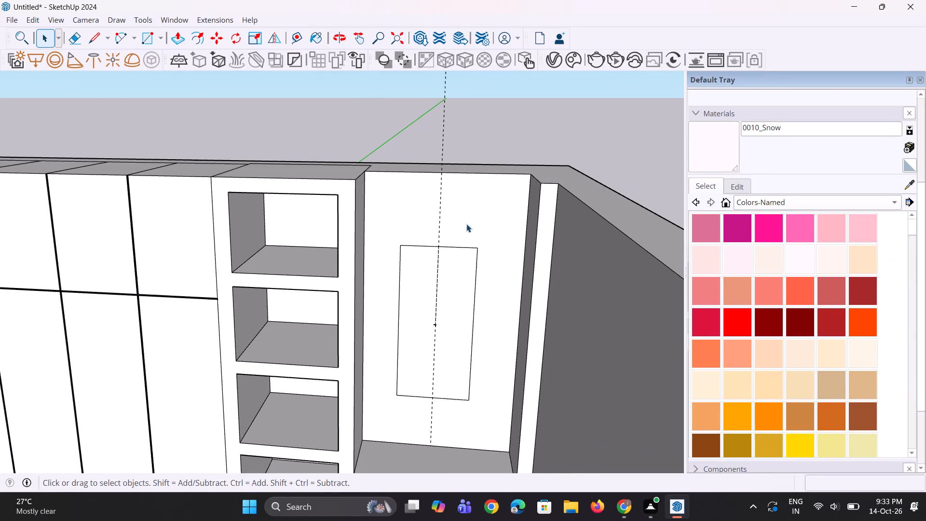
scroll(466, 224, "up", 2)
left_click(292, 41)
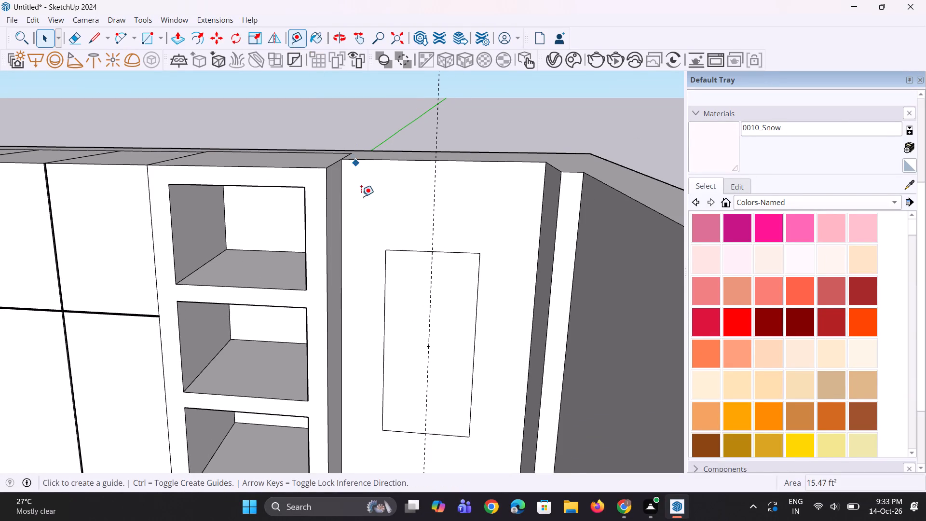
left_click(406, 251)
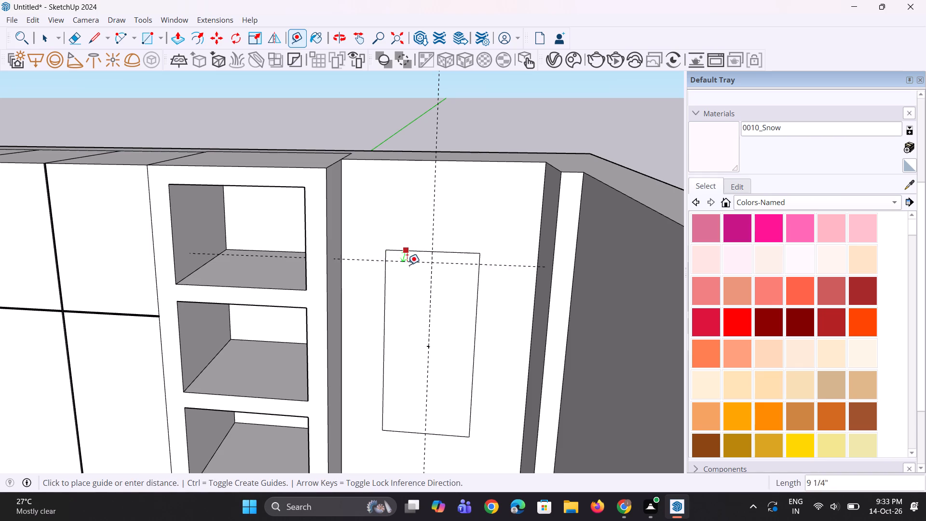
left_click(417, 340)
key("space")
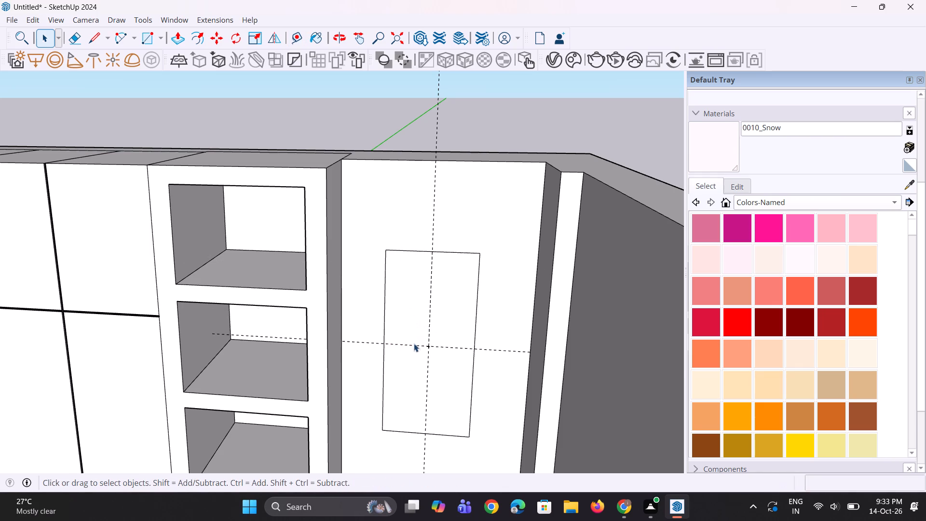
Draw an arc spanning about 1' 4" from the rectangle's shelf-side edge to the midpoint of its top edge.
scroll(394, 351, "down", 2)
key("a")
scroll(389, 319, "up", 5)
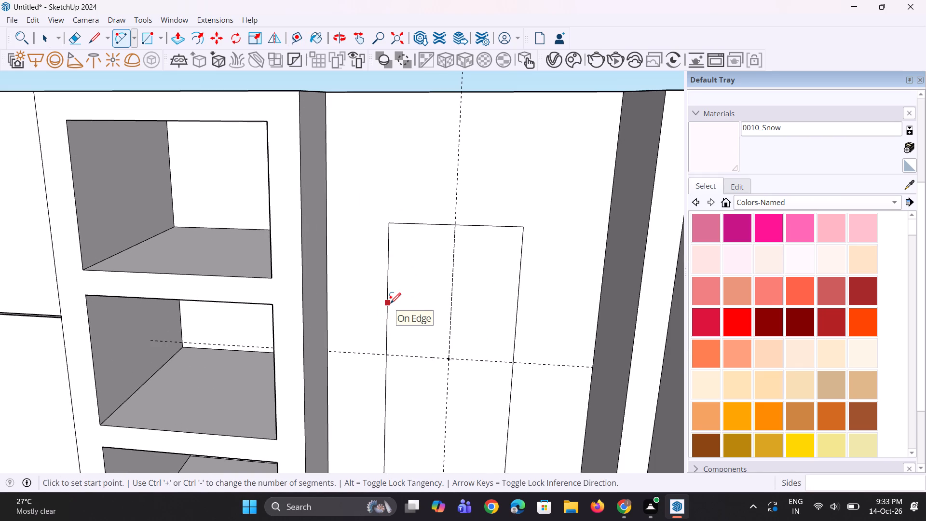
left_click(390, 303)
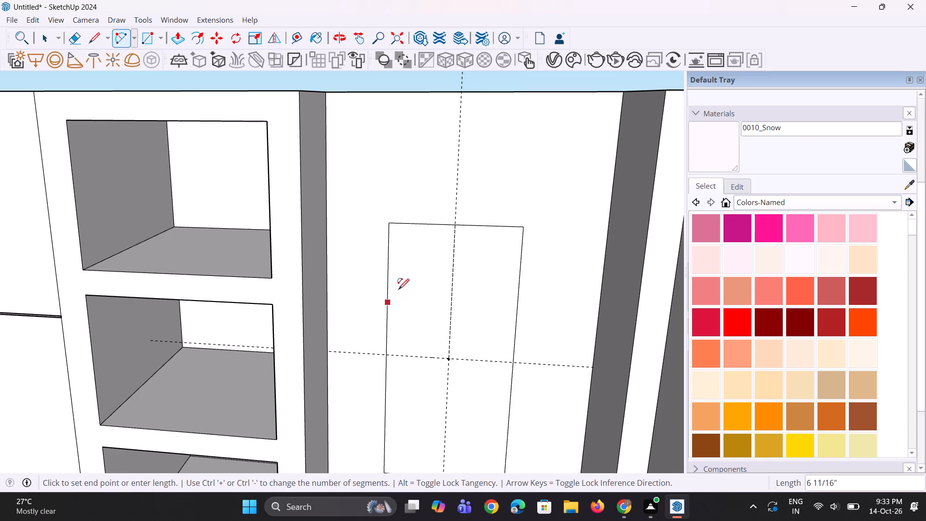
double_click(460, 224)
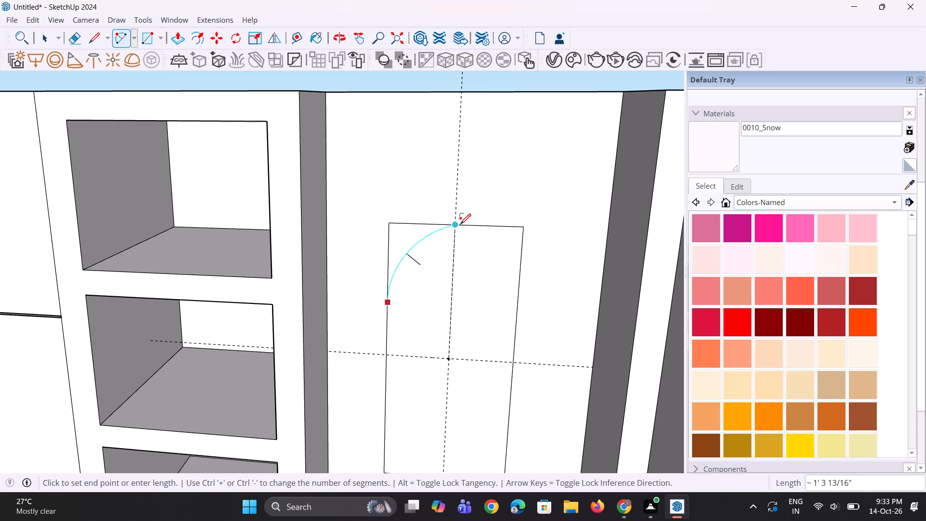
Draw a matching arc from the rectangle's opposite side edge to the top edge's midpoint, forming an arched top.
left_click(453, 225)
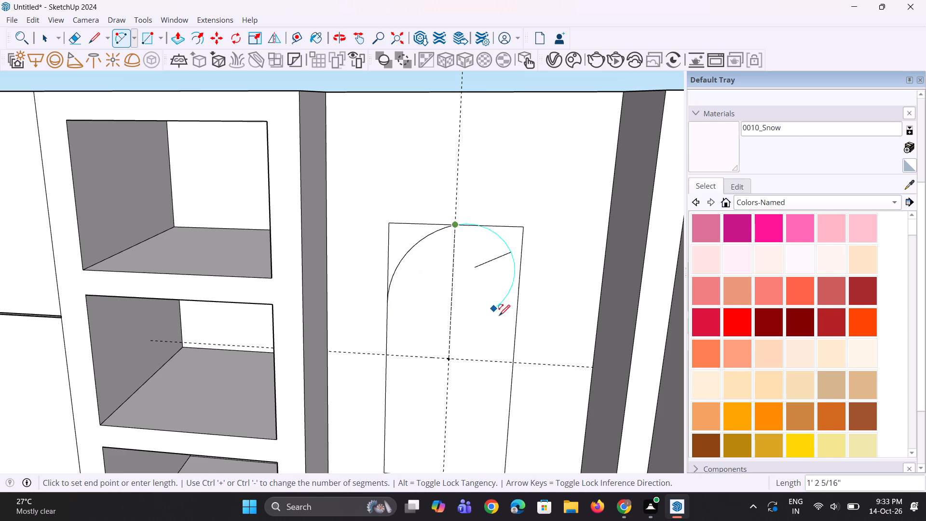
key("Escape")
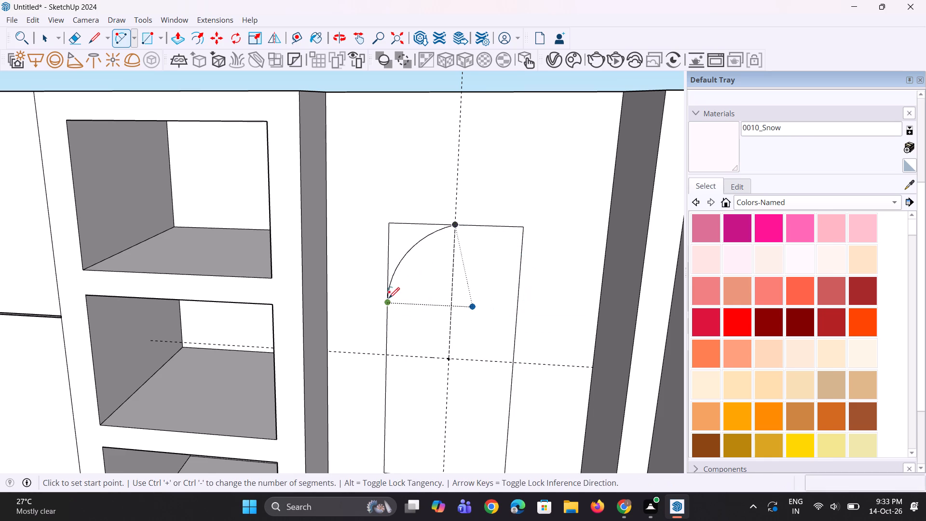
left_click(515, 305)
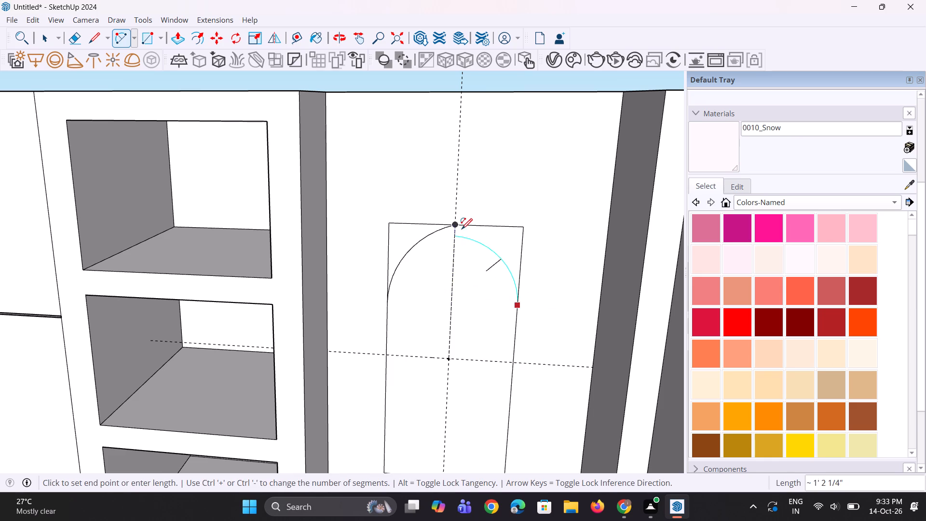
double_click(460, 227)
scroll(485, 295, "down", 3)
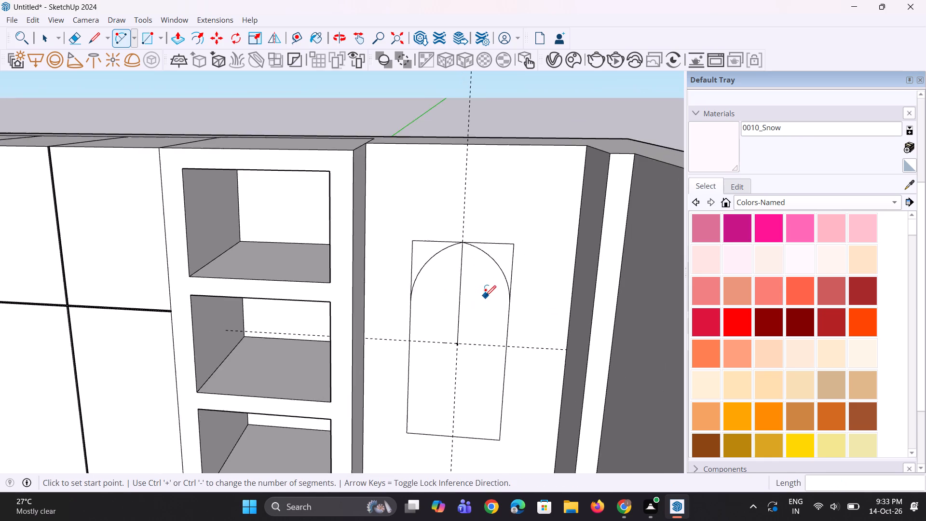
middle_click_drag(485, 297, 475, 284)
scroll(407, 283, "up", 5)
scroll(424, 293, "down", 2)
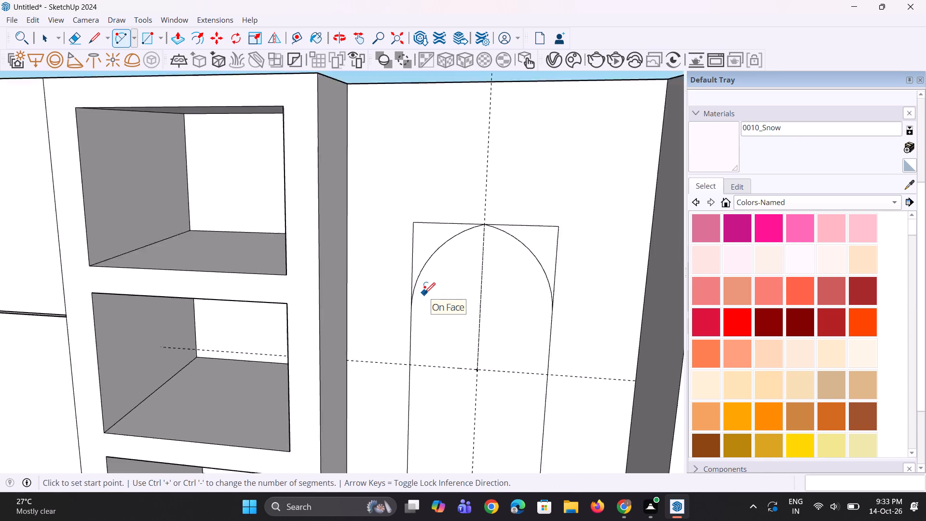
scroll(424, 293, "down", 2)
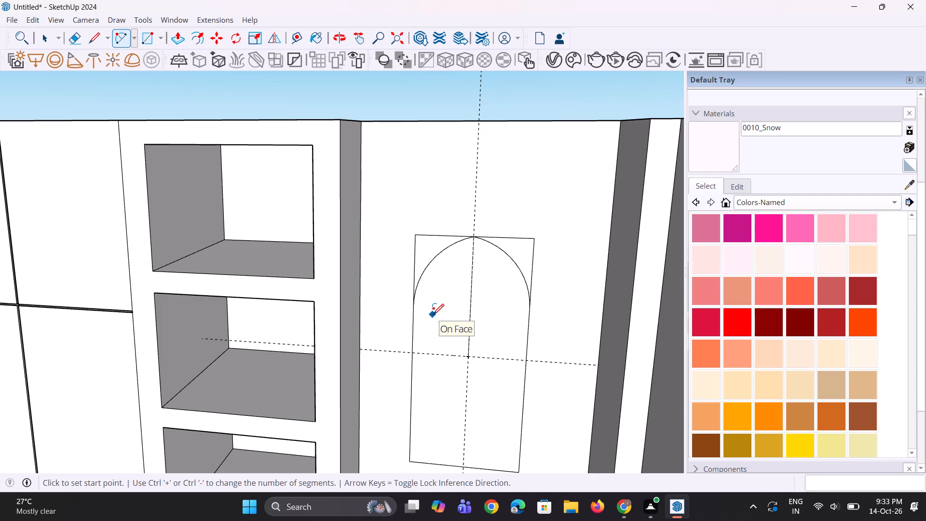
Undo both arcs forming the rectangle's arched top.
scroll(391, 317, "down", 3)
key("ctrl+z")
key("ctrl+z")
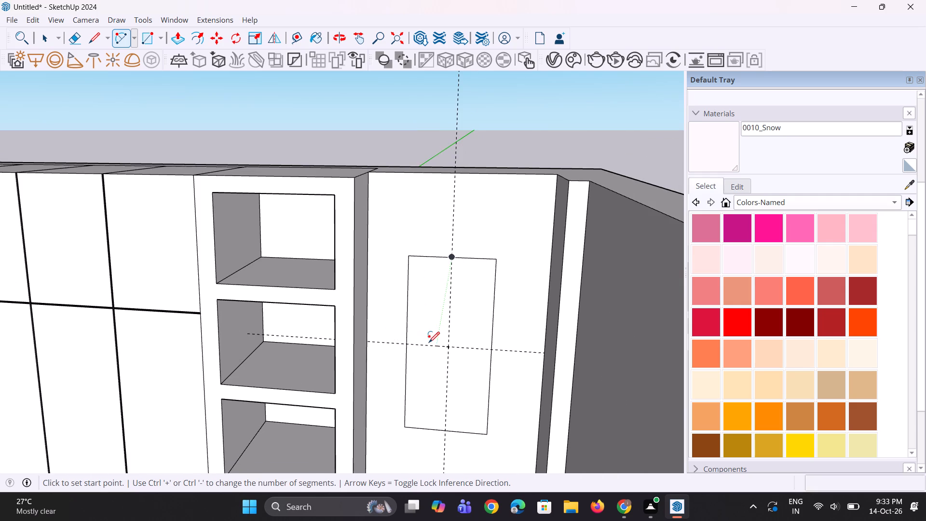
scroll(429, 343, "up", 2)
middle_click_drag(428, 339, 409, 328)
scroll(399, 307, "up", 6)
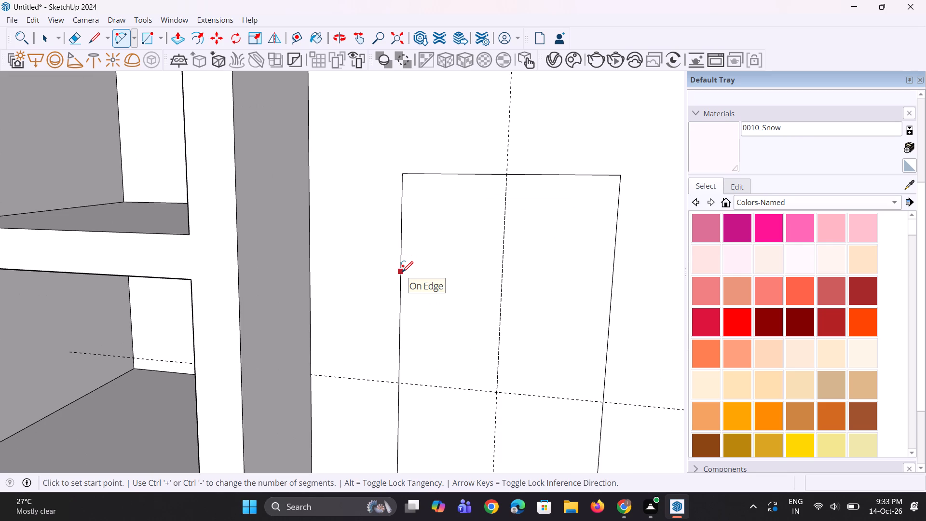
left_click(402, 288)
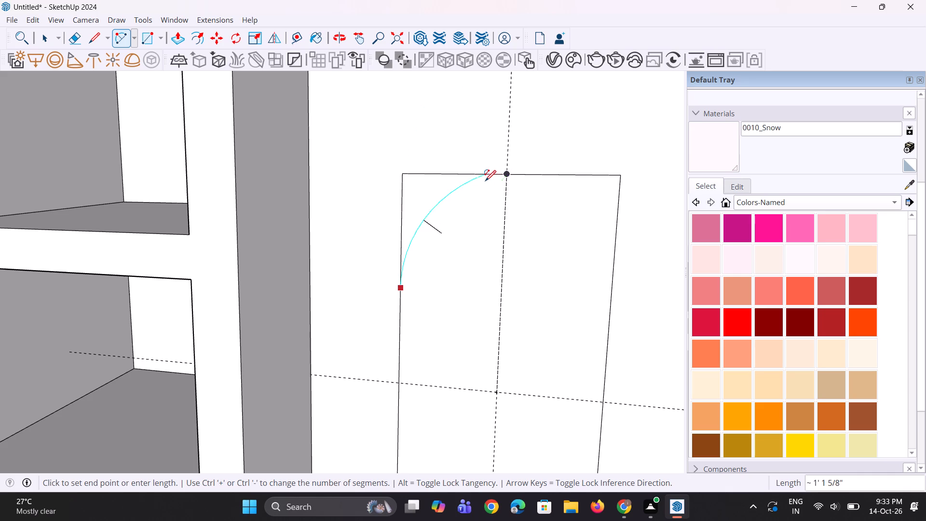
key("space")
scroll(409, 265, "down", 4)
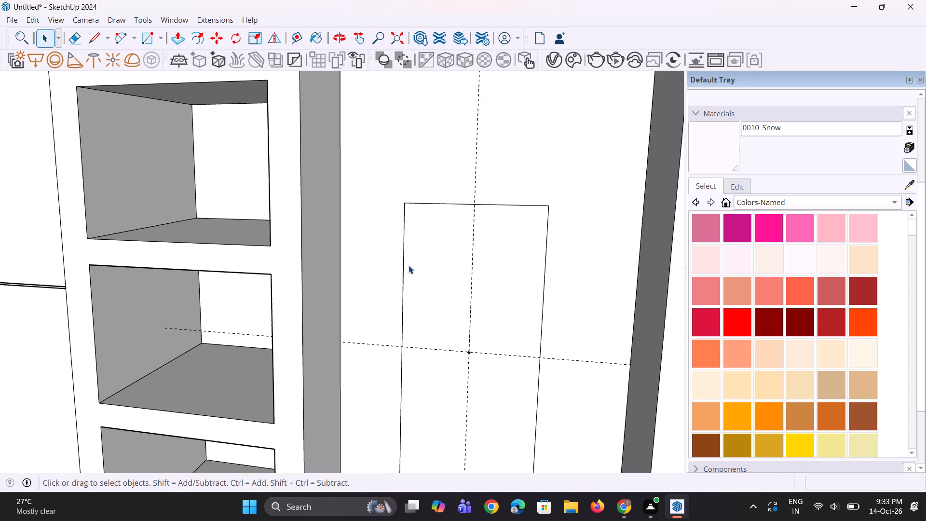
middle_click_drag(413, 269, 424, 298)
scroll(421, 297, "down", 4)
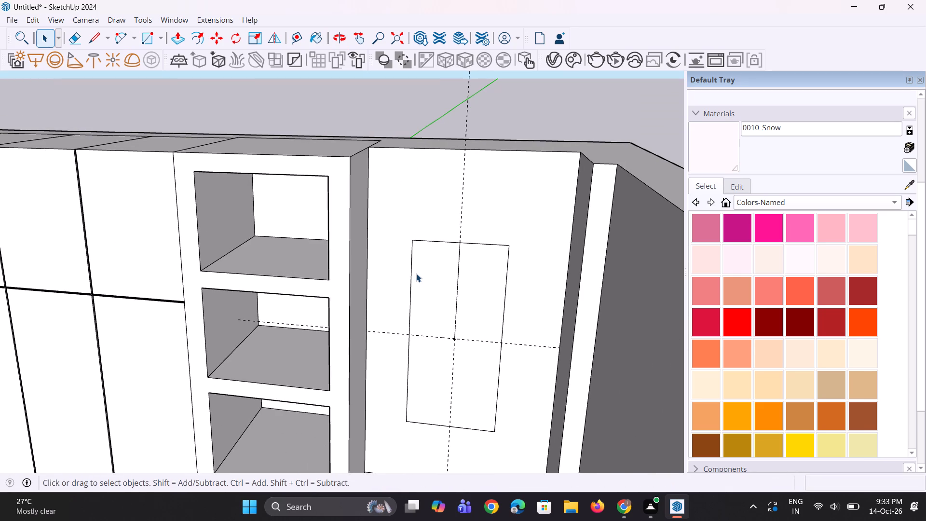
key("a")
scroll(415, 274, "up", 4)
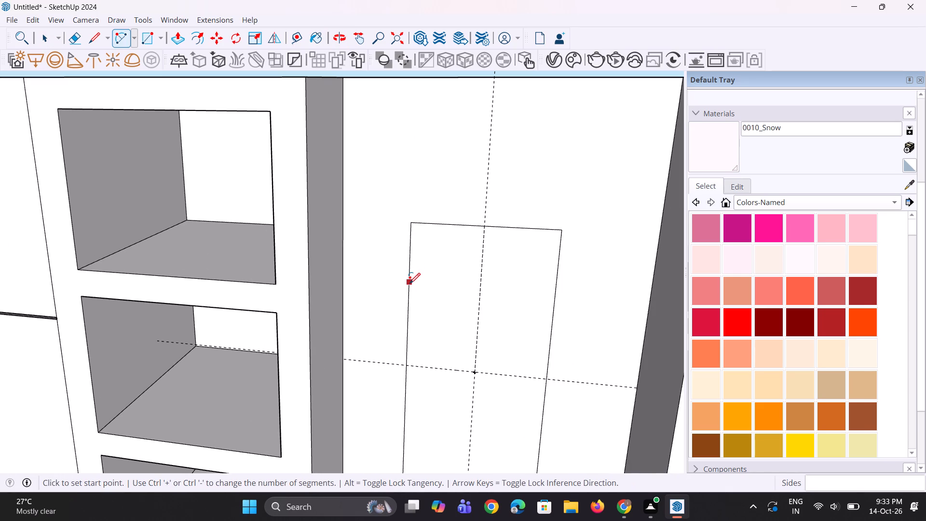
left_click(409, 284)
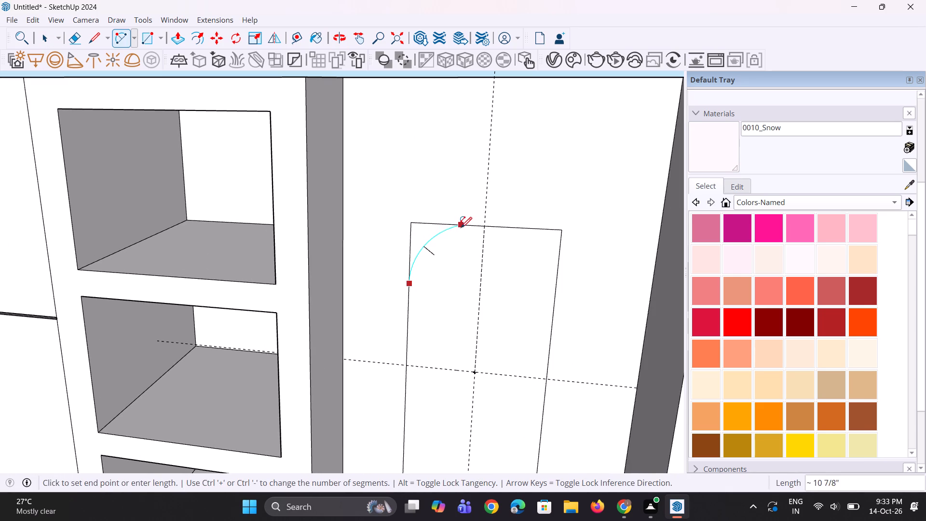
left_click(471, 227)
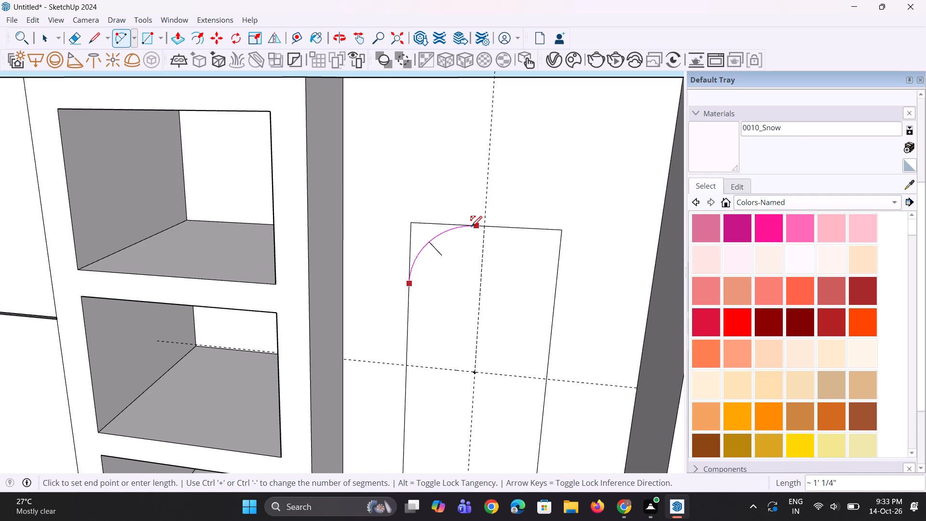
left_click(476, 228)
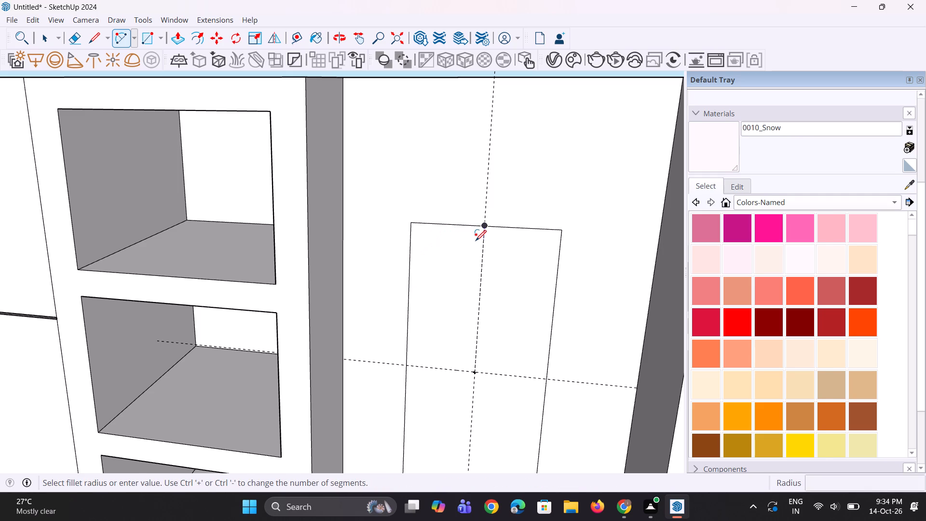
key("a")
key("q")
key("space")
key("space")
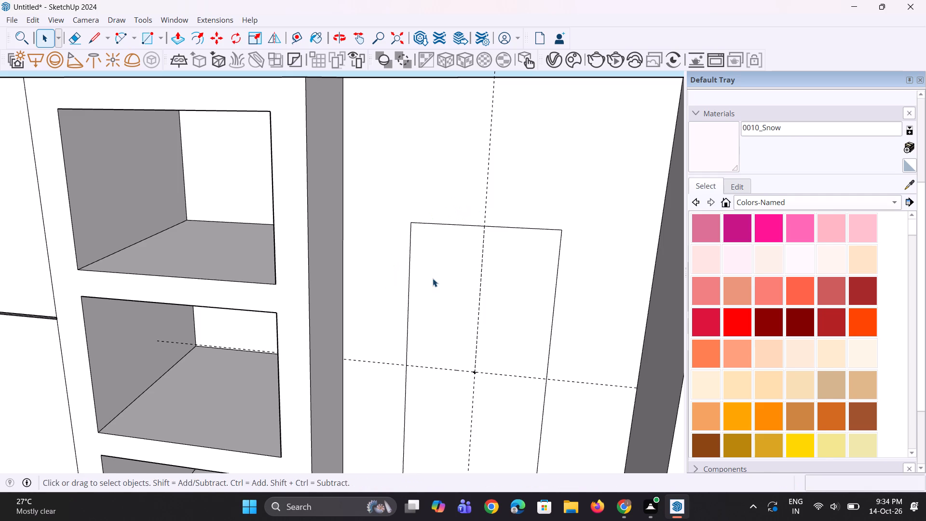
Round the rectangle's upper shelf-side corner with a tangent arc of about 1' 1 7/16", ending near the top edge's midpoint.
key("a")
left_click(407, 290)
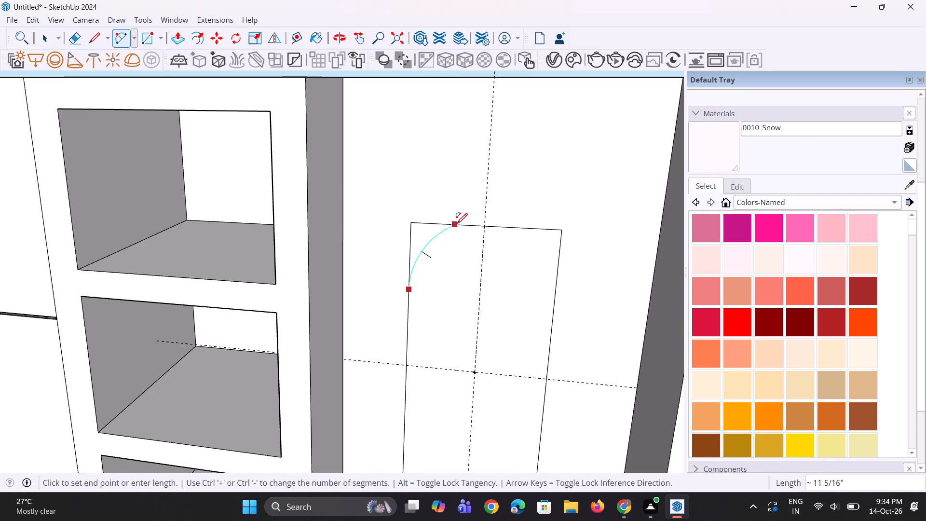
double_click(482, 226)
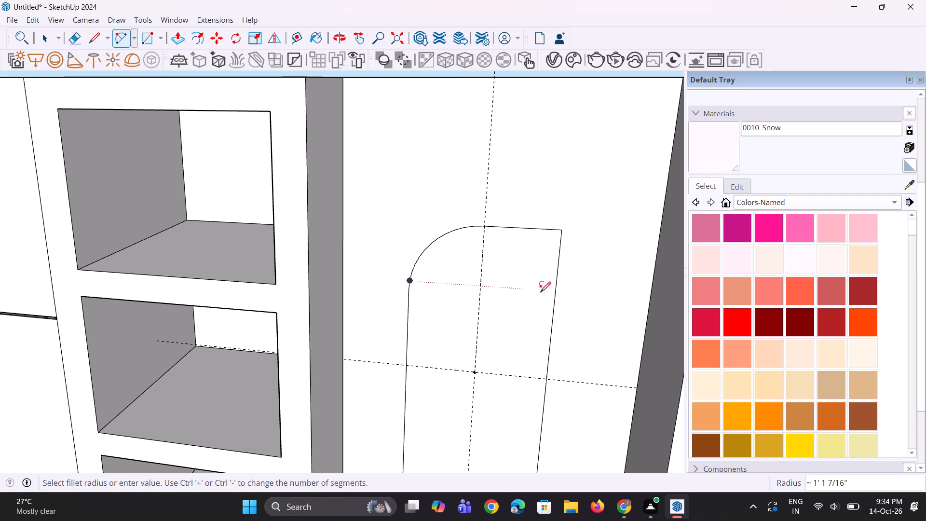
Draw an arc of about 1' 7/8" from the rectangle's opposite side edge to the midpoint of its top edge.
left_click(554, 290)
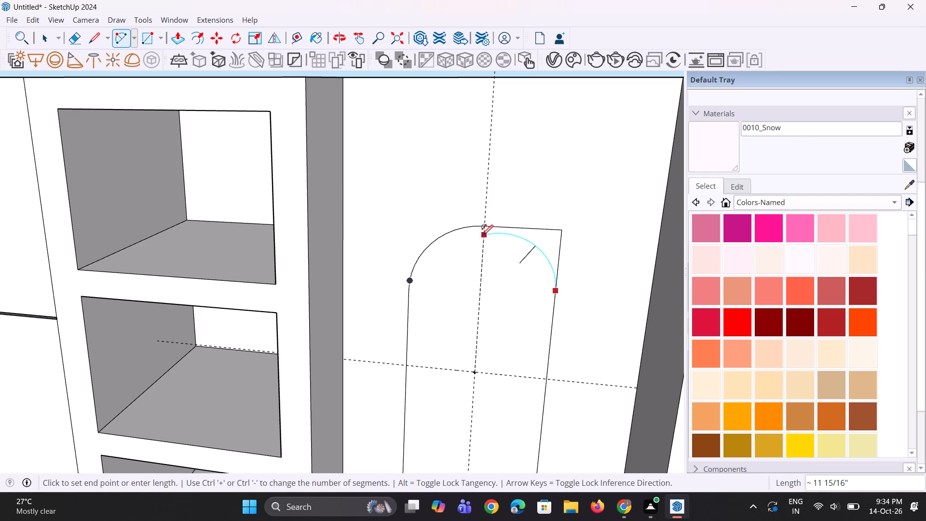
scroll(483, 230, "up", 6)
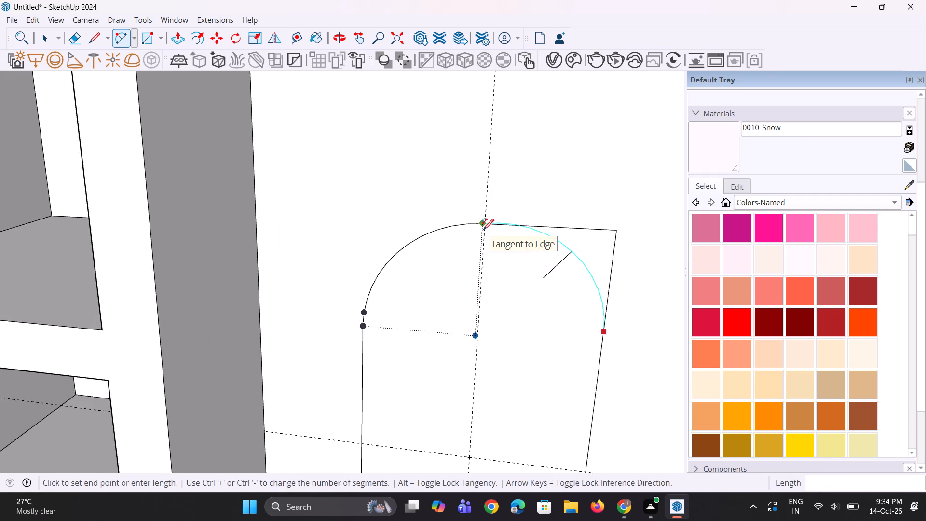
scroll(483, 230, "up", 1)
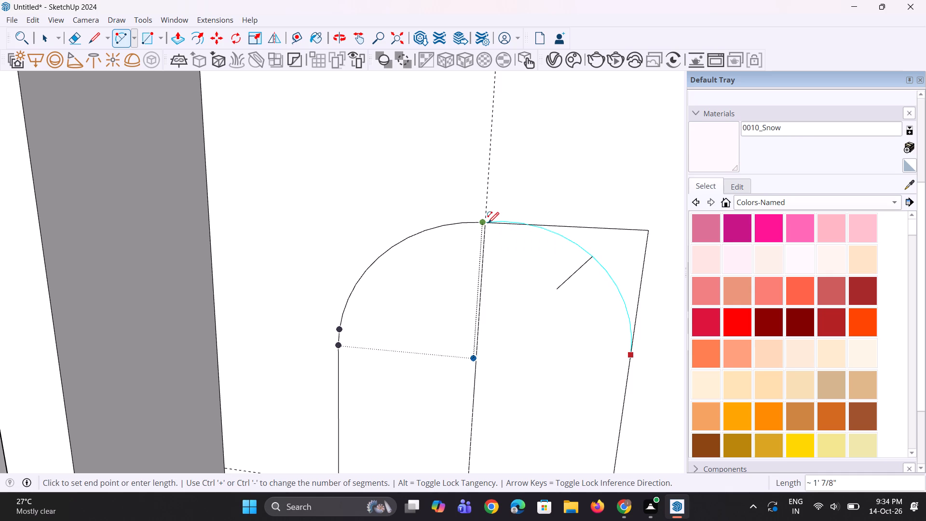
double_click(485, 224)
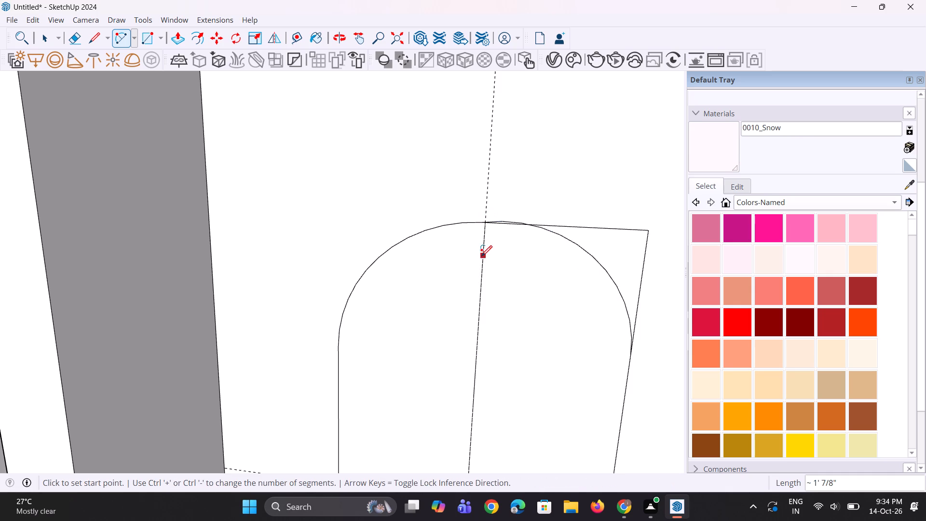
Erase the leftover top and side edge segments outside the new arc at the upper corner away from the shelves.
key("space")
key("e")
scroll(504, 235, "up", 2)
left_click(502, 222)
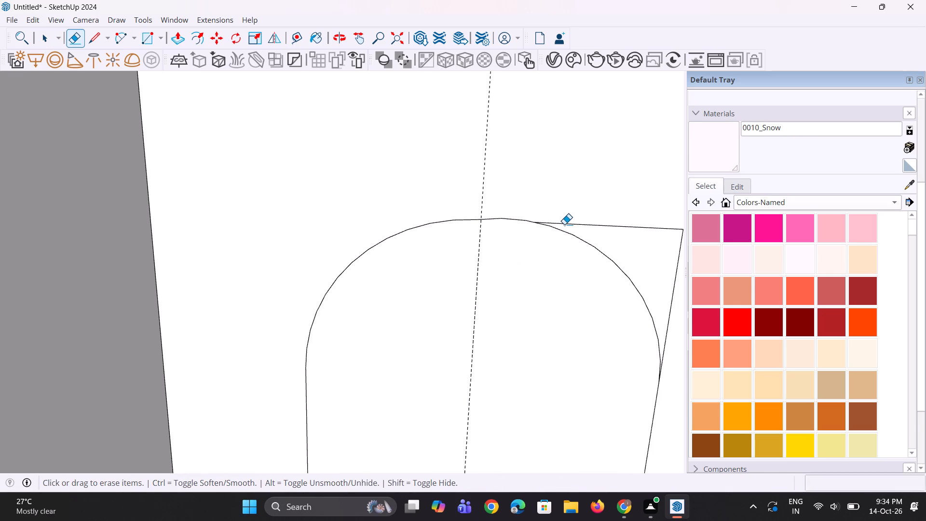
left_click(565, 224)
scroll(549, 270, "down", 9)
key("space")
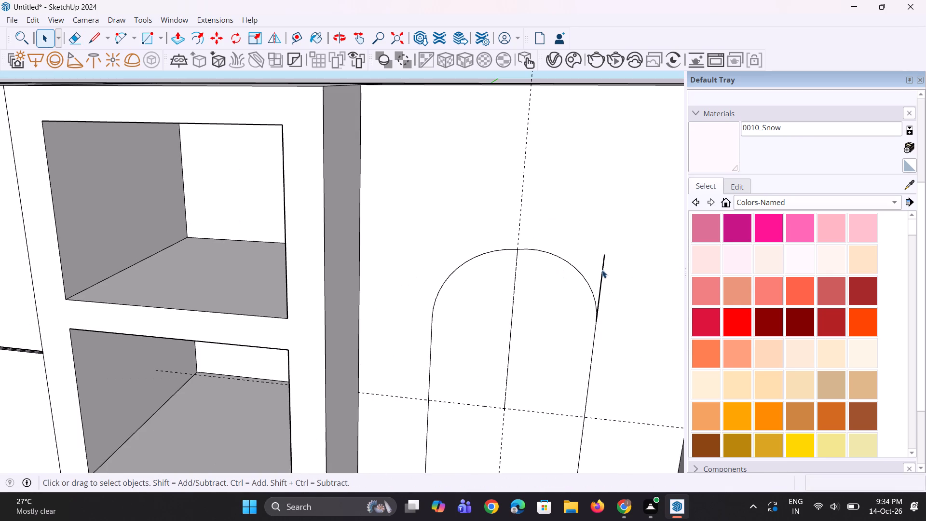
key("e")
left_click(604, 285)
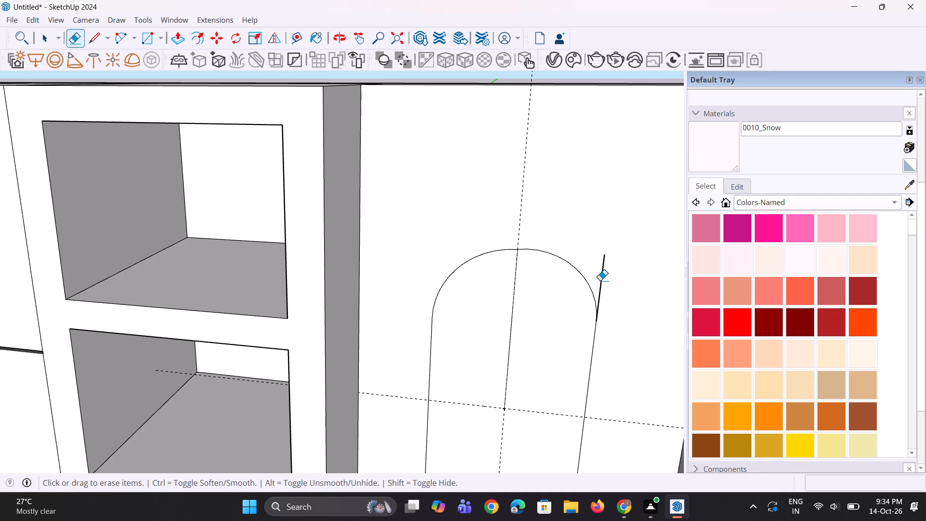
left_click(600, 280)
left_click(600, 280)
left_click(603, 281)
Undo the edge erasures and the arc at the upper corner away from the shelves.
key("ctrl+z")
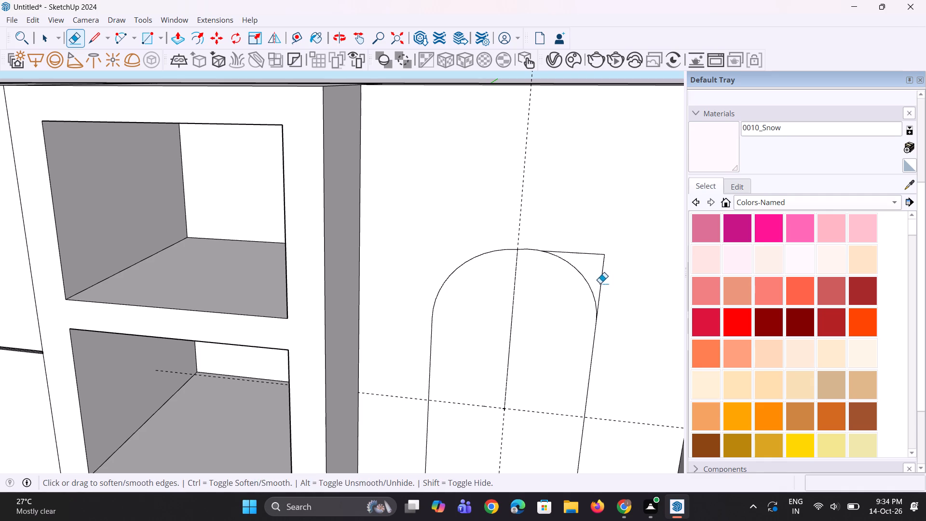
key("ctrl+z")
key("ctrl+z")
Round the upper corner away from the shelves with a tangent arc of about 1' 1 11/16", meeting the first arc.
key("a")
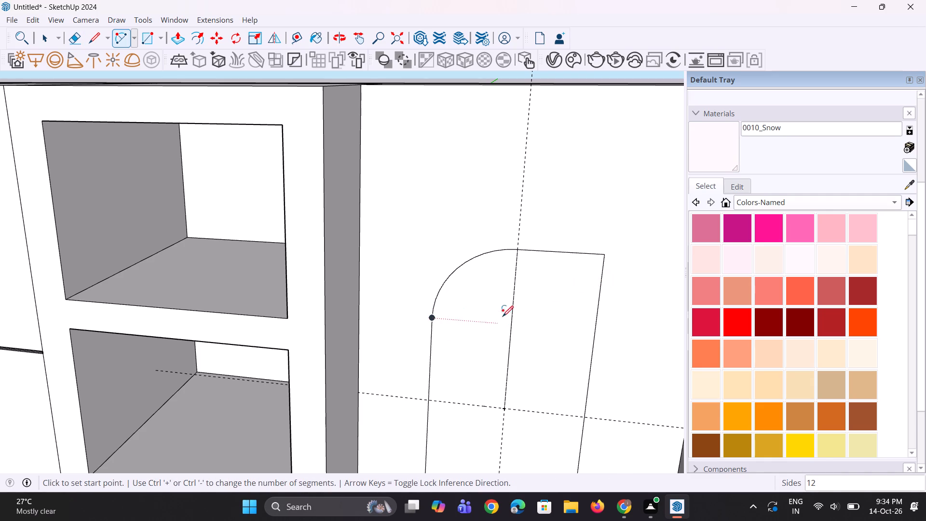
left_click(594, 333)
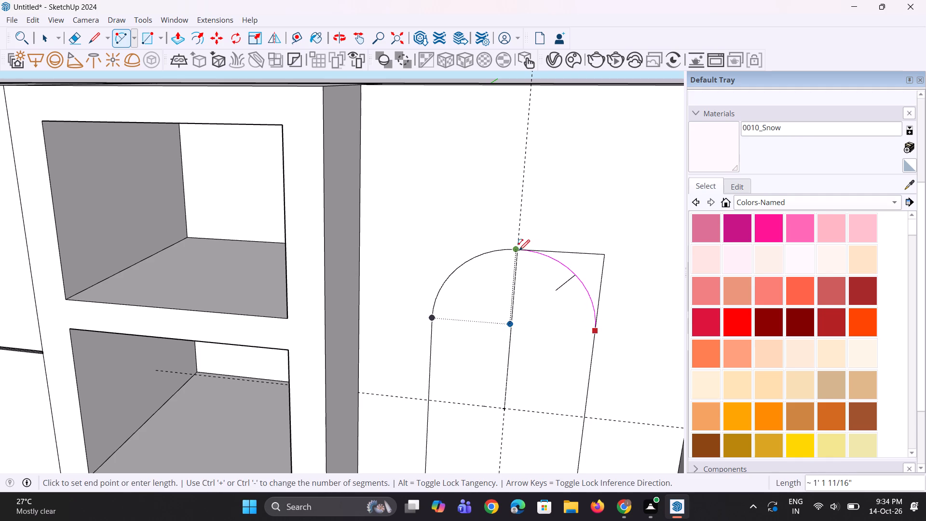
double_click(518, 250)
key("space")
key("space")
scroll(510, 274, "down", 9)
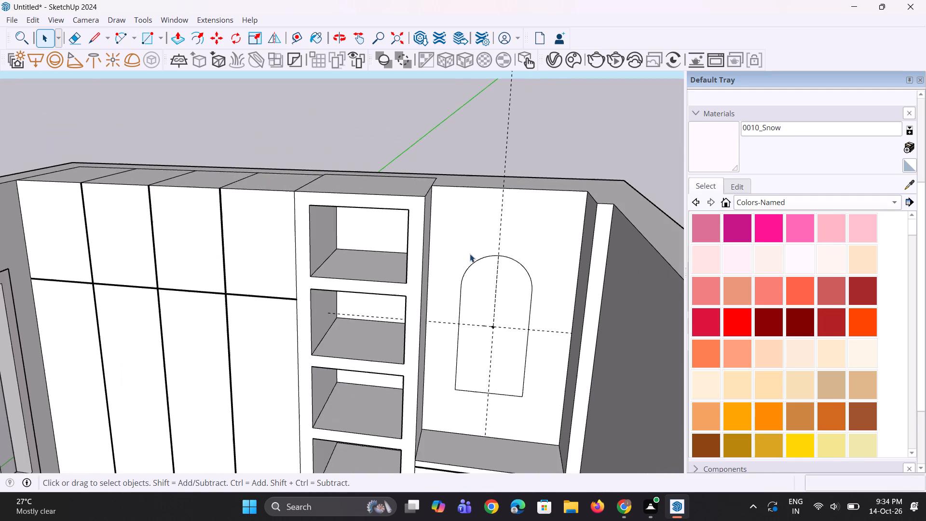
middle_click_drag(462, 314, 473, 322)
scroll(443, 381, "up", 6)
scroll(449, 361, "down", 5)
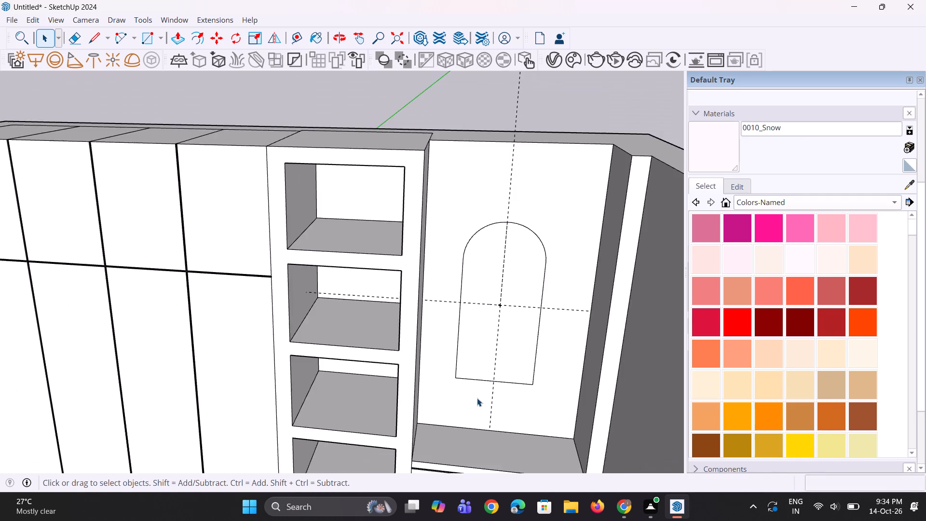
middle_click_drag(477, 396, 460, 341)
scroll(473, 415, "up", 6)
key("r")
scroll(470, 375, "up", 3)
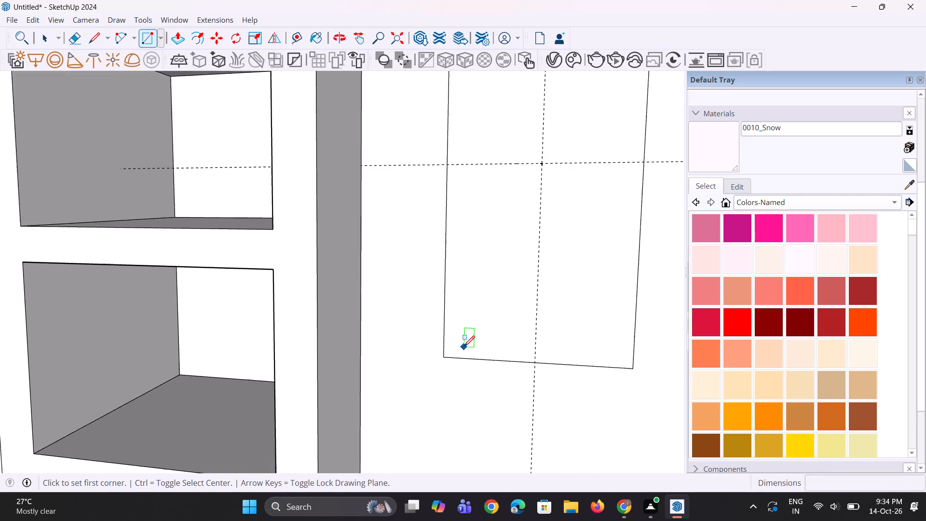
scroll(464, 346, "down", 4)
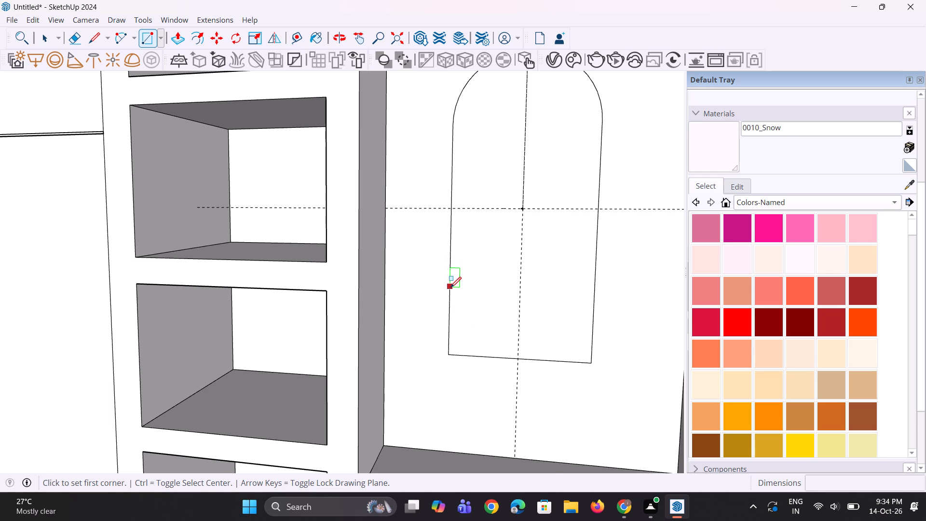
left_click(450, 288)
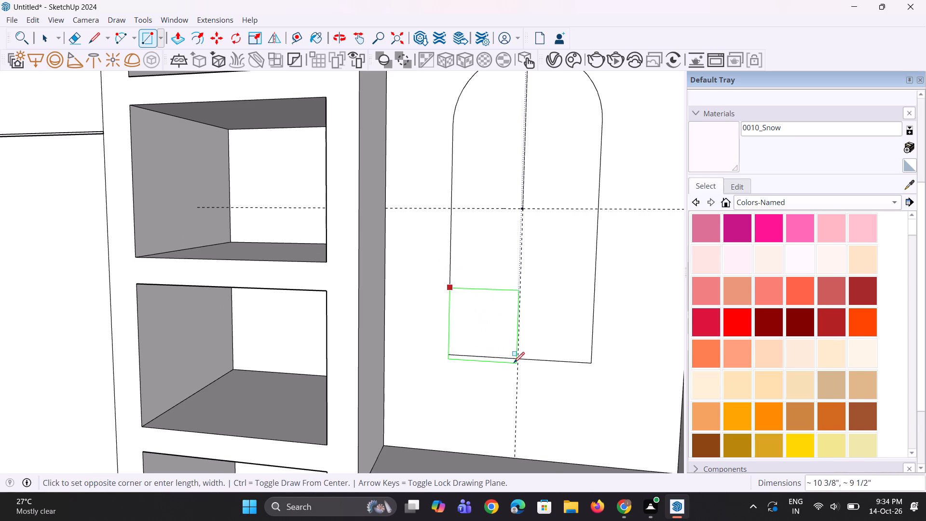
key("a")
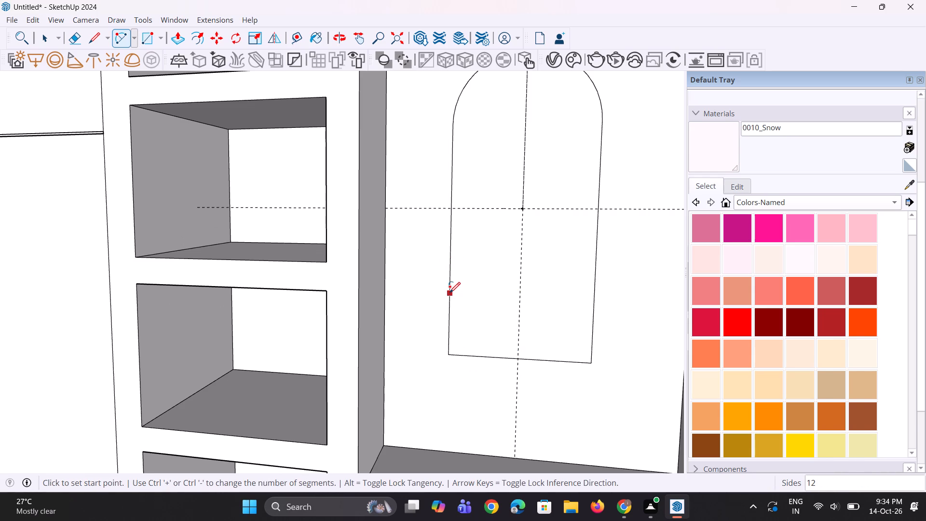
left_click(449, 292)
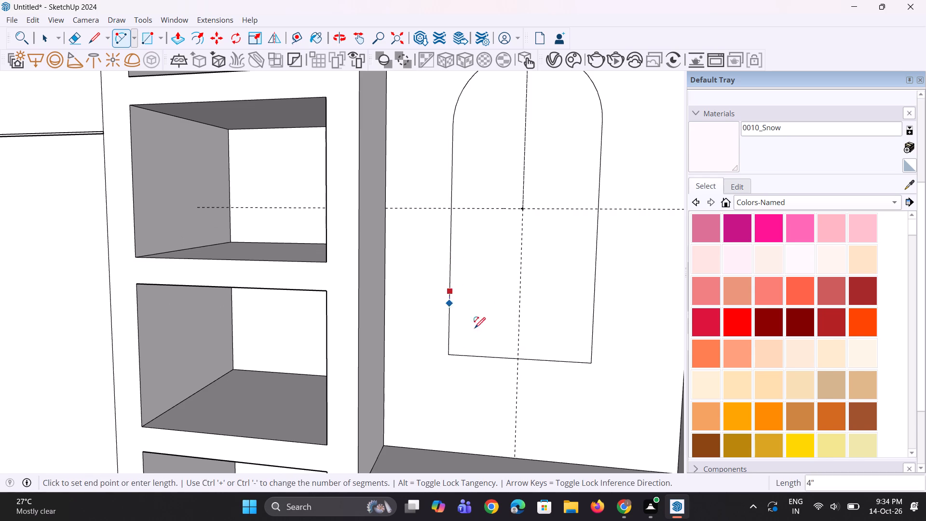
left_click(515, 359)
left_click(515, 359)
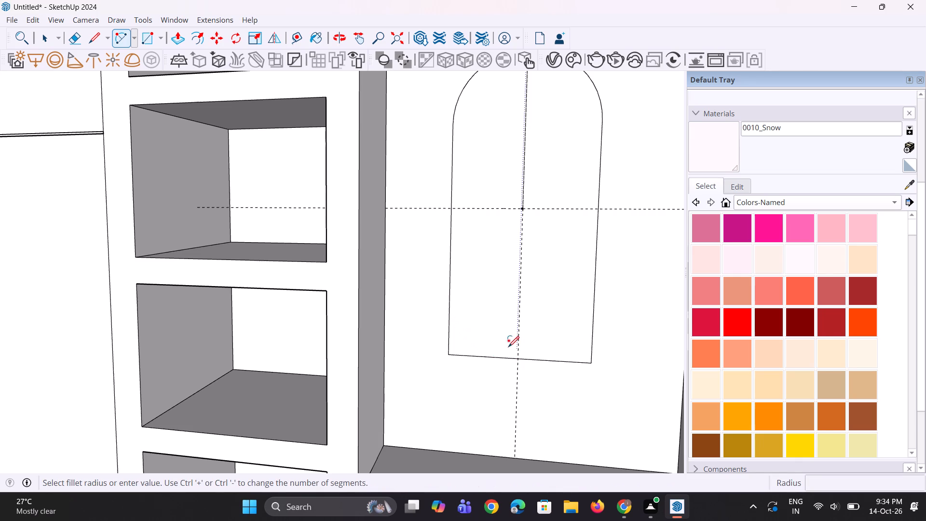
Round the outline's lower shelf-side corner with a tangent arc of about 1' 2 1/16", ending near the bottom edge's midpoint.
key("a")
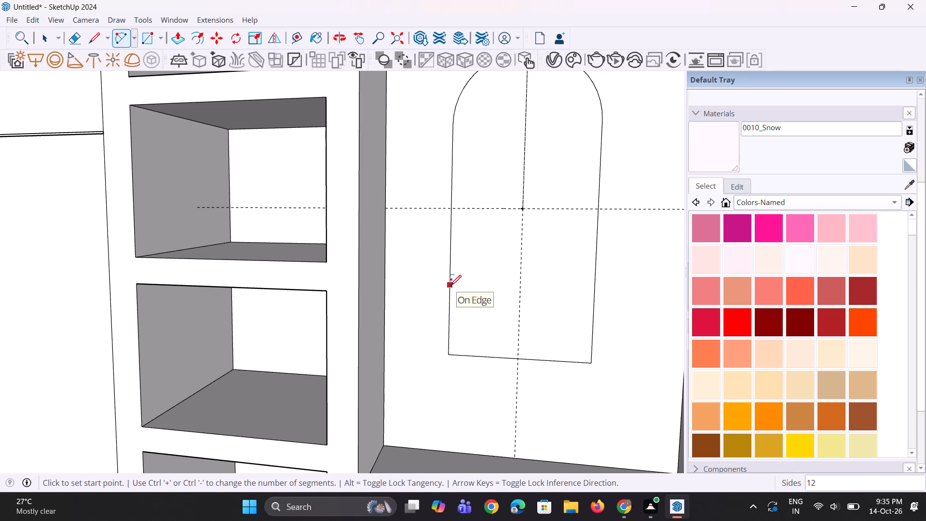
left_click(449, 287)
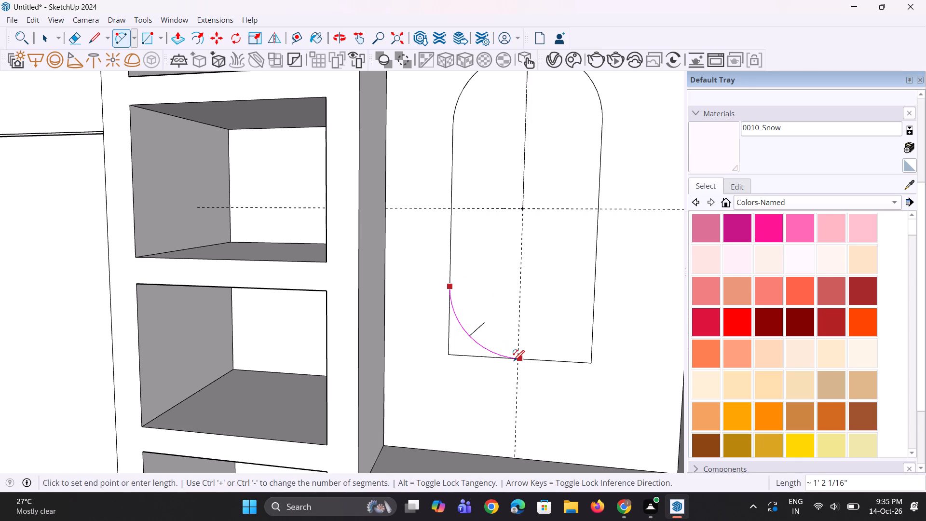
left_click(514, 361)
left_click(514, 361)
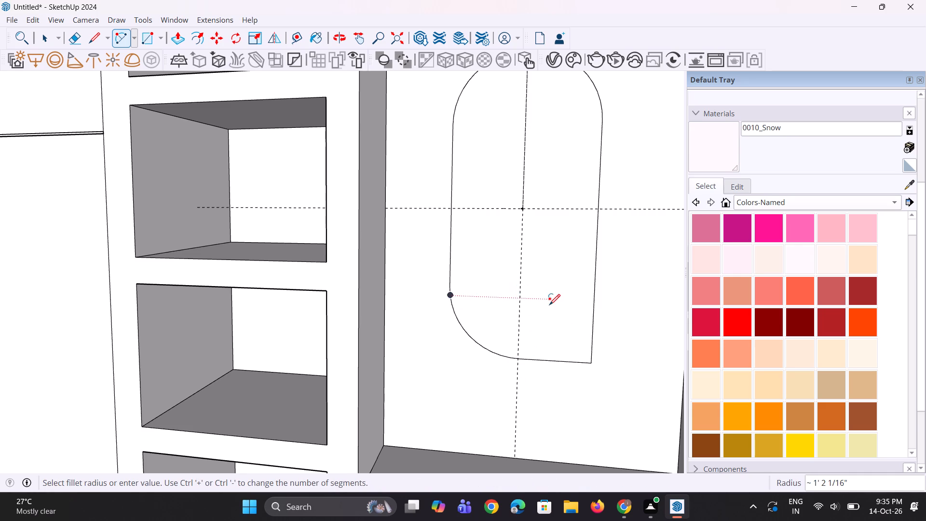
Round the remaining lower corner with a tangent arc of about 1' 3/16", completing the pill-shaped outline above the desk.
left_click(592, 301)
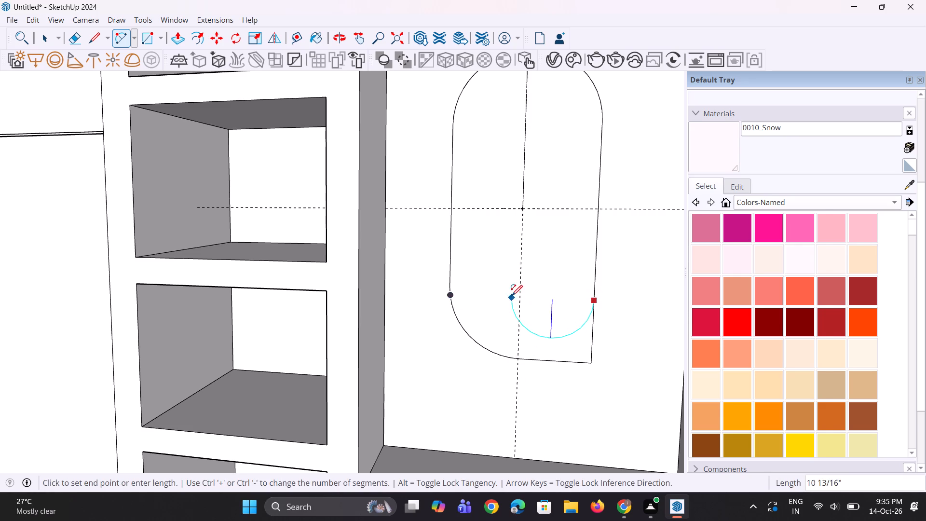
double_click(530, 362)
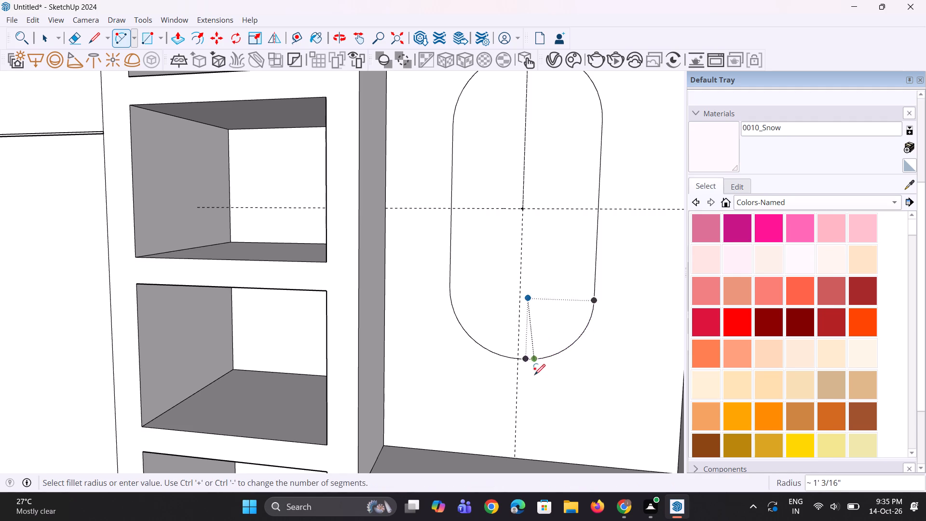
scroll(526, 398, "down", 5)
key("space")
key("space")
scroll(524, 385, "up", 2)
scroll(521, 381, "down", 5)
middle_click_drag(518, 383, 491, 368)
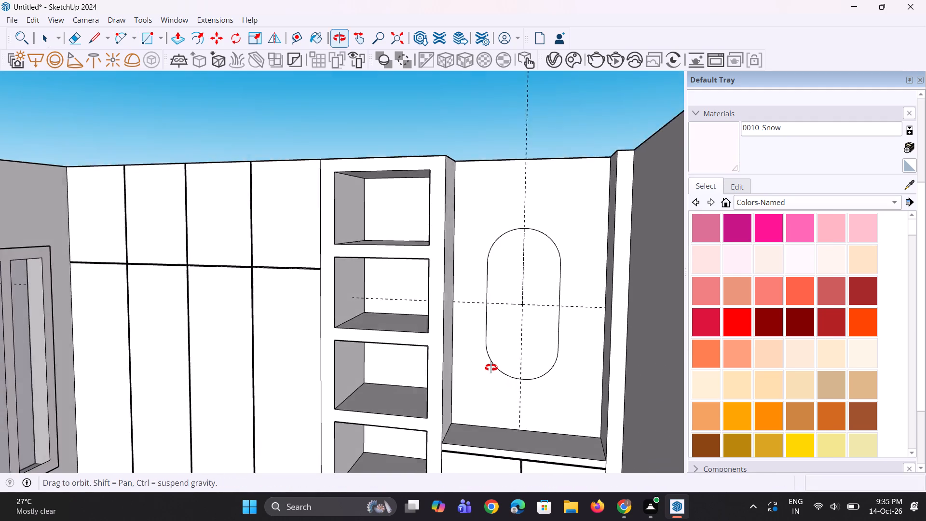
Delete all construction guides from the model.
middle_click_drag(491, 368, 485, 363)
scroll(510, 286, "up", 2)
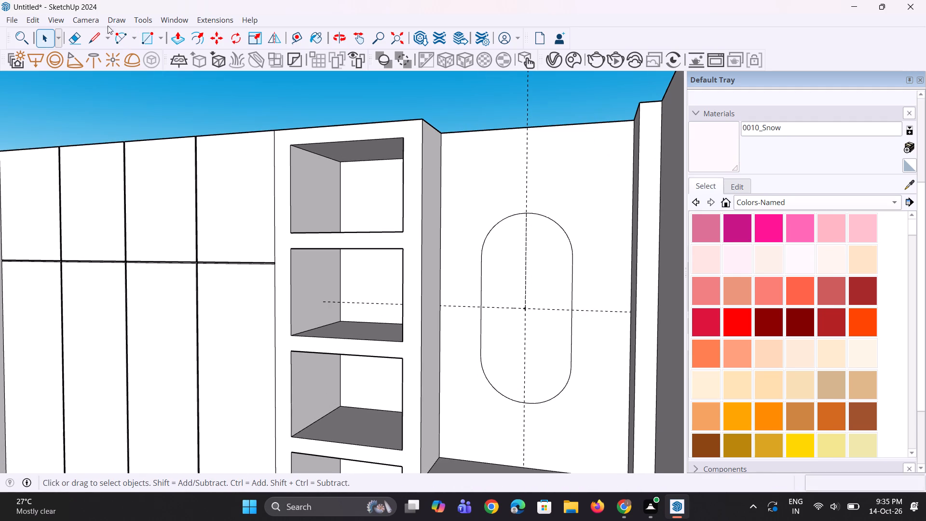
left_click(30, 20)
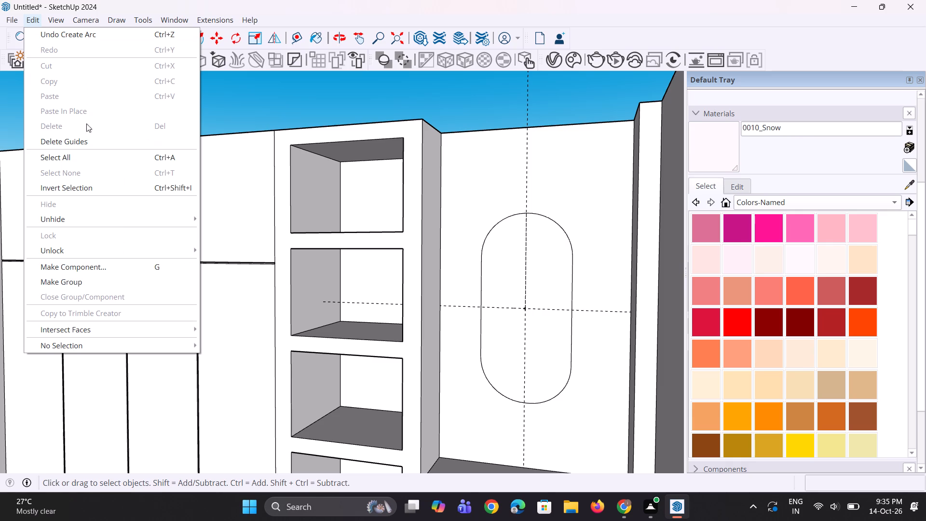
left_click(97, 143)
Offset the pill-shaped outline above the desk outward by about 2 5/8" to form a frame border.
scroll(194, 186, "down", 4)
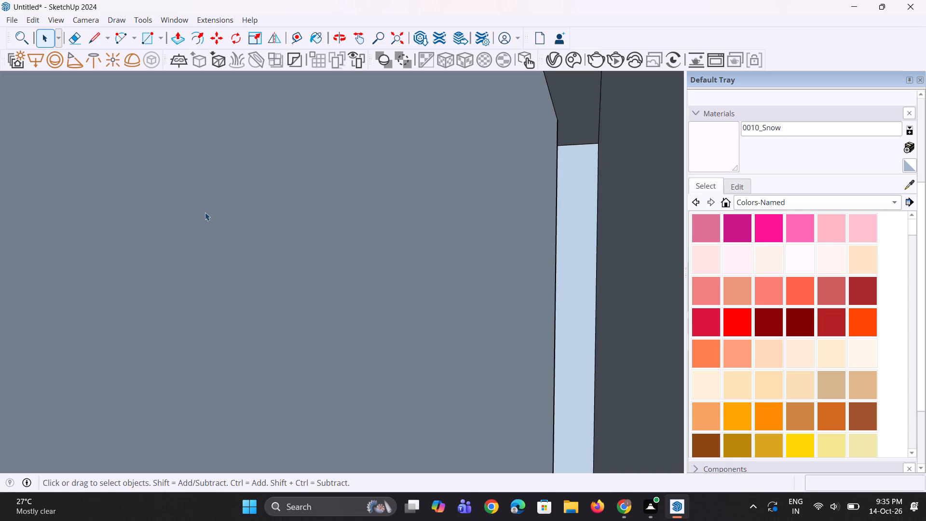
left_click(399, 43)
middle_click_drag(409, 253, 412, 296)
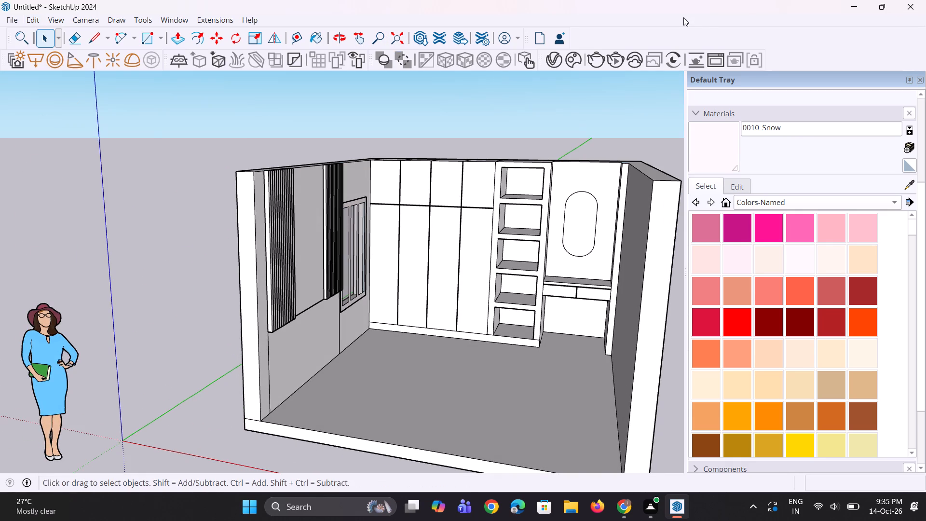
scroll(591, 207, "up", 6)
left_click(586, 232)
key("f")
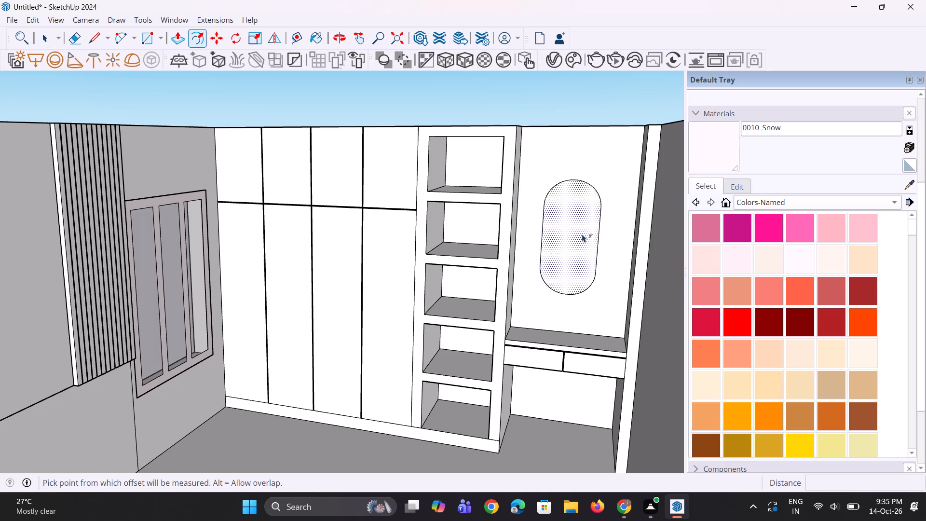
left_click(561, 227)
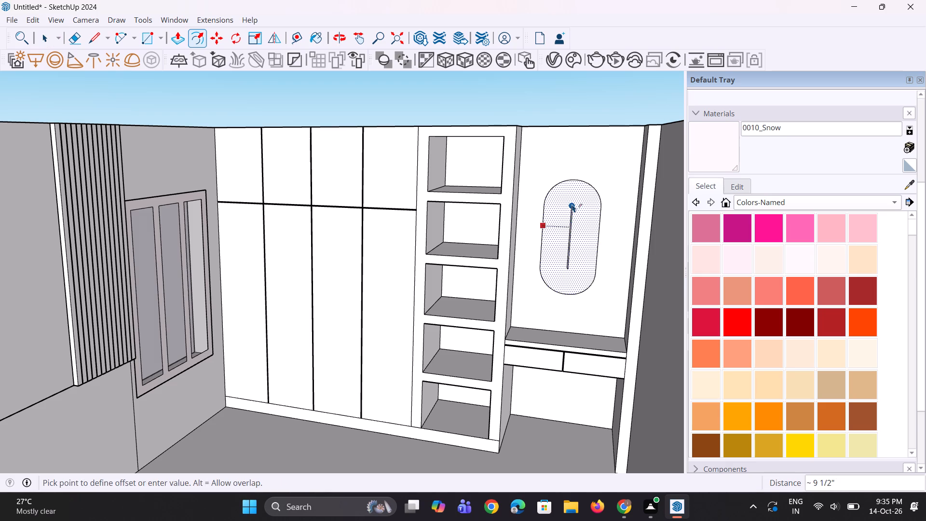
left_click(538, 201)
middle_click_drag(694, 237, 643, 261)
key("space")
key("space")
key("space")
left_click(586, 104)
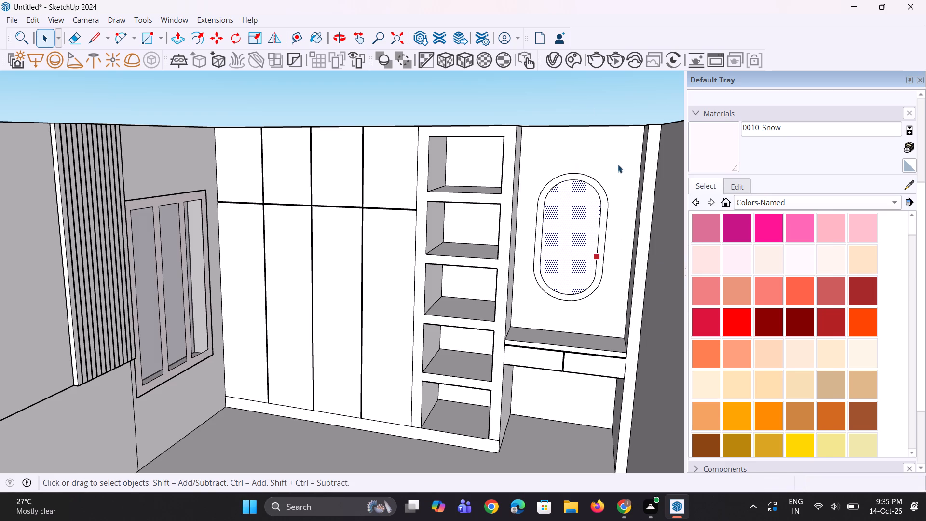
Extrude the pill-shaped frame ring out from the wall by about 3 9/16" with Push/Pull.
scroll(618, 167, "up", 5)
key("p")
left_click(598, 212)
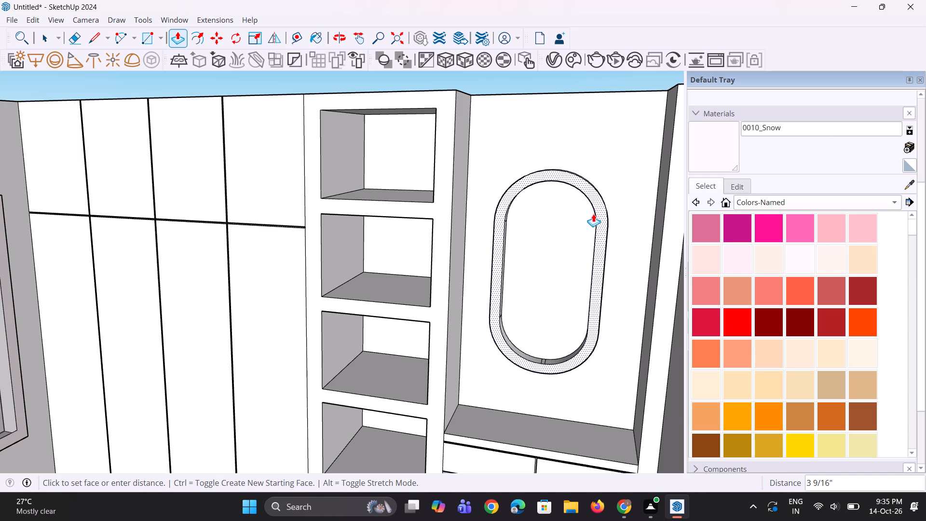
left_click(593, 214)
scroll(603, 223, "up", 1)
middle_click_drag(603, 223, 622, 201)
key("space")
key("space")
Pull the pill-shaped face inside the frame forward by about 2 1/8".
left_click(537, 263)
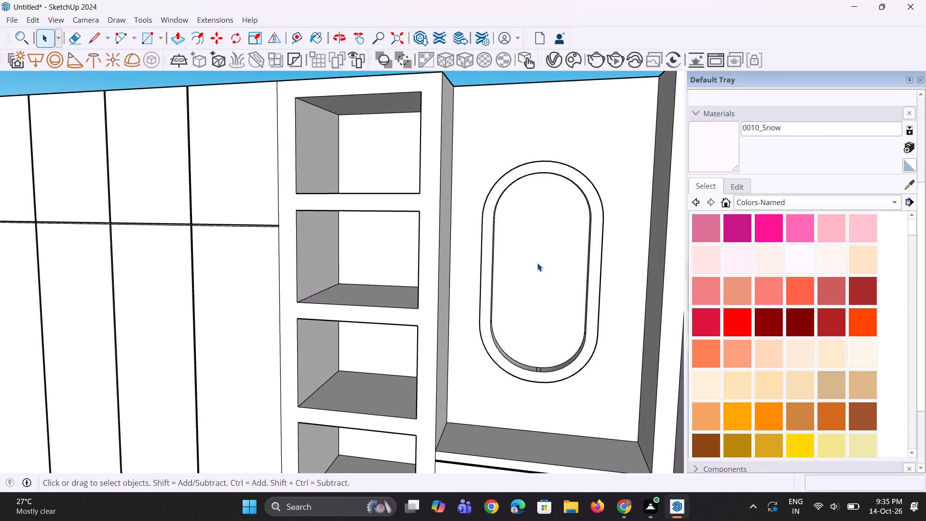
scroll(554, 283, "up", 1)
middle_click_drag(554, 283, 517, 295)
scroll(522, 298, "up", 1)
key("p")
left_click(524, 298)
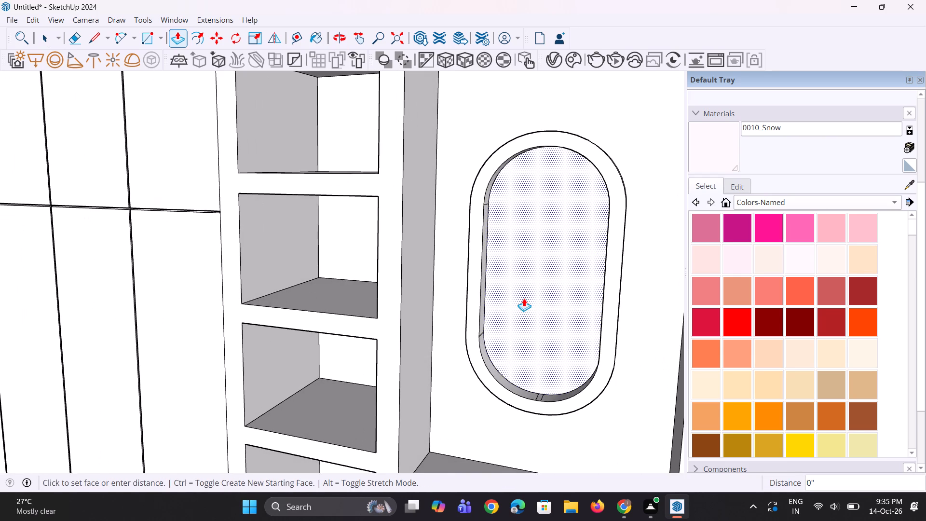
left_click(523, 301)
scroll(543, 299, "down", 3)
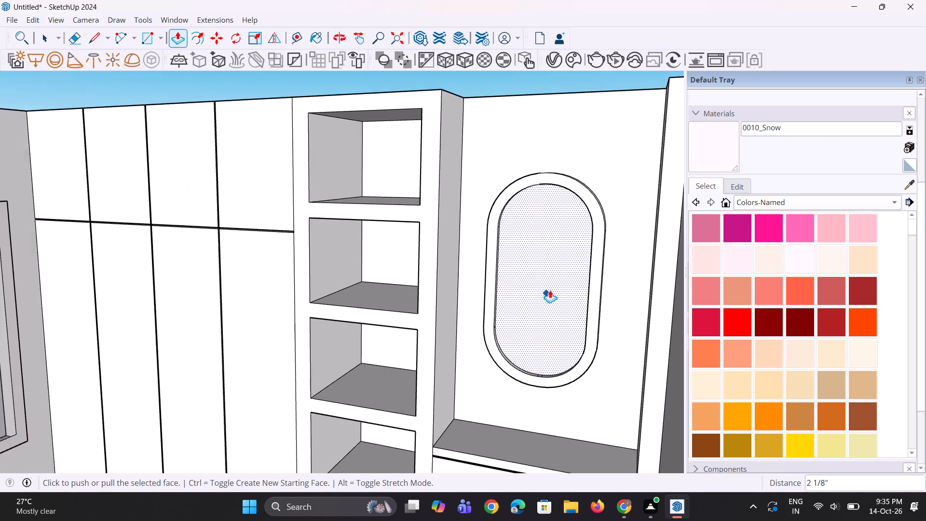
middle_click_drag(550, 290, 574, 274)
key("space")
key("space")
scroll(556, 239, "up", 2)
scroll(541, 225, "down", 5)
left_click(559, 100)
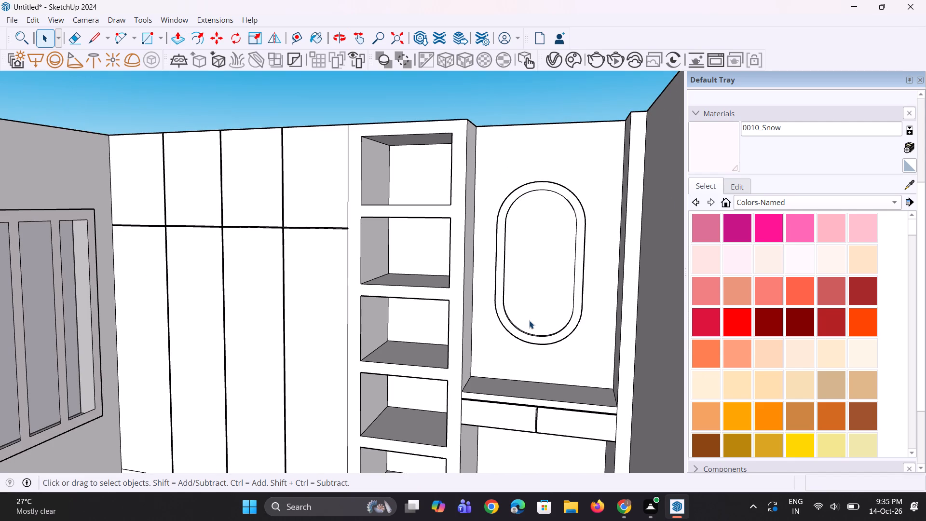
Paint the pill-shaped face inside the frame with Mirror 01 from the Glass and Mirrors materials.
scroll(529, 320, "down", 4)
middle_click_drag(533, 292, 578, 279)
left_click(782, 202)
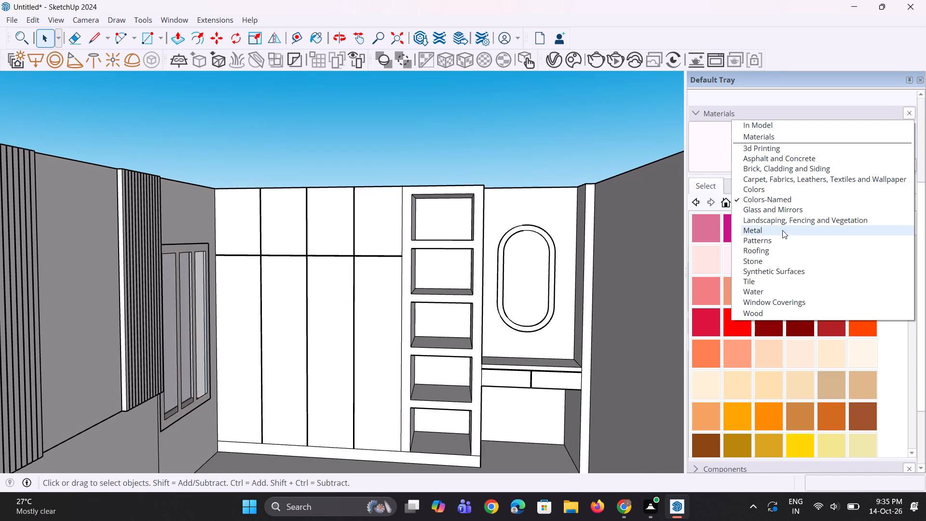
left_click(782, 213)
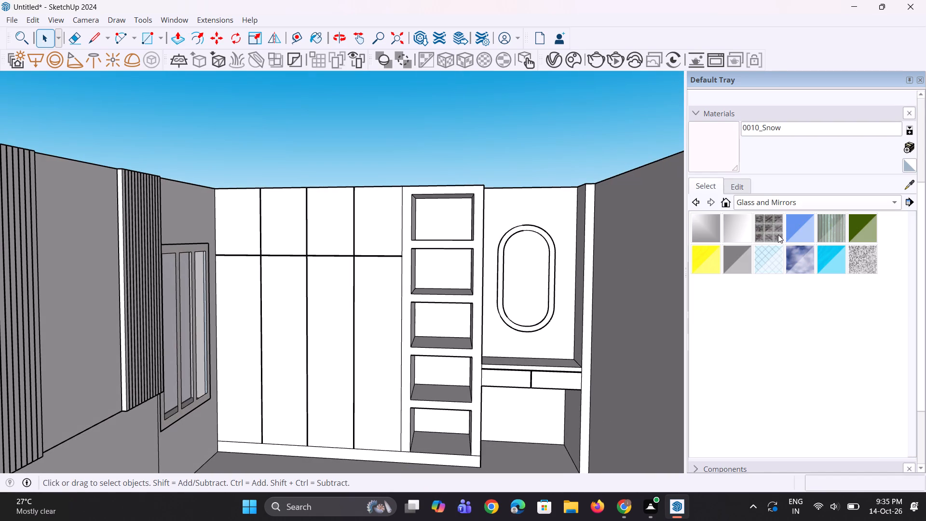
left_click(720, 233)
left_click(525, 262)
left_click(709, 227)
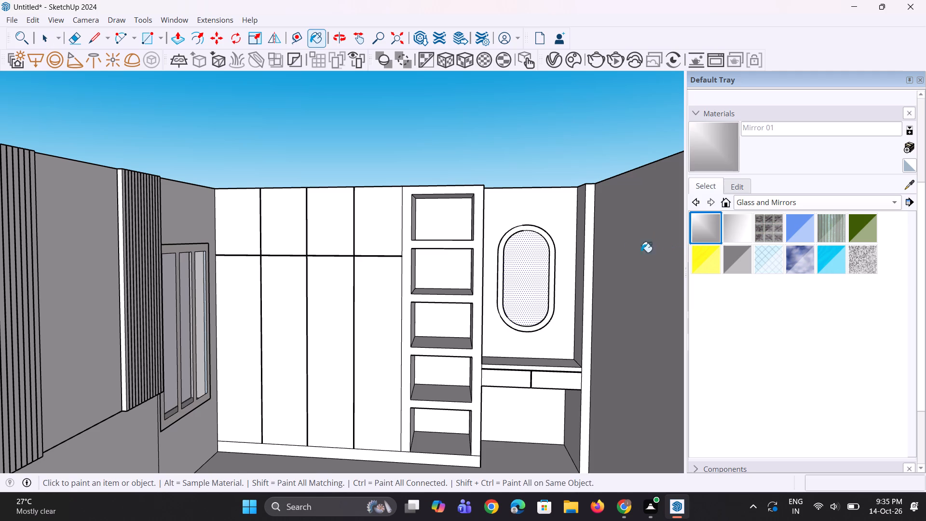
left_click(523, 284)
scroll(523, 285, "down", 4)
middle_click_drag(528, 281, 490, 320)
key("space")
key("space")
left_click(625, 141)
Examine the framed mirror and the desk area with its drawers and knee space up close.
scroll(564, 266, "up", 8)
middle_click_drag(528, 319, 519, 316)
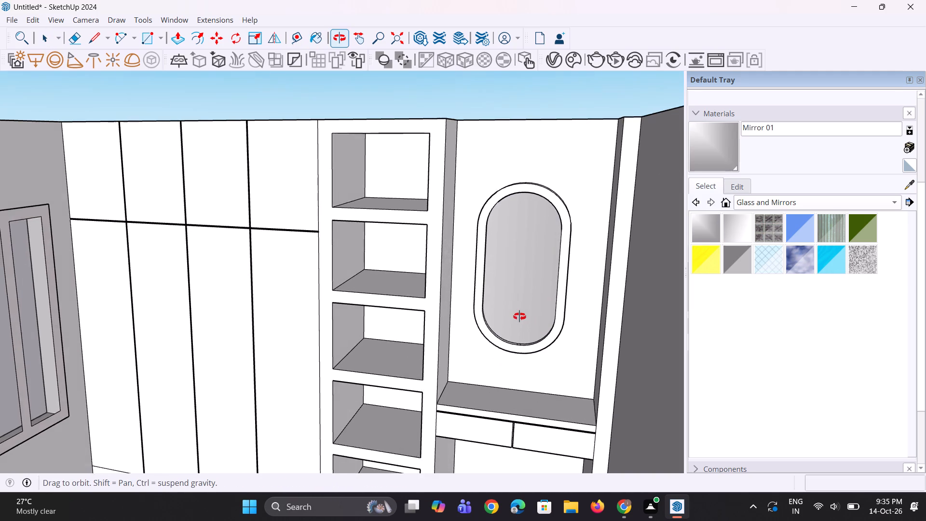
middle_click_drag(519, 316, 477, 286)
middle_click_drag(466, 282, 594, 284)
scroll(613, 274, "down", 7)
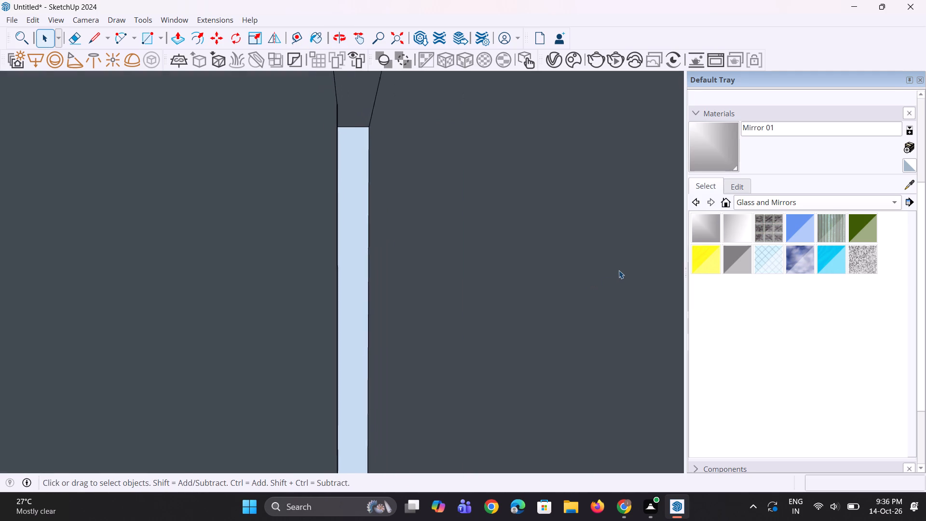
scroll(619, 270, "down", 17)
scroll(623, 262, "down", 18)
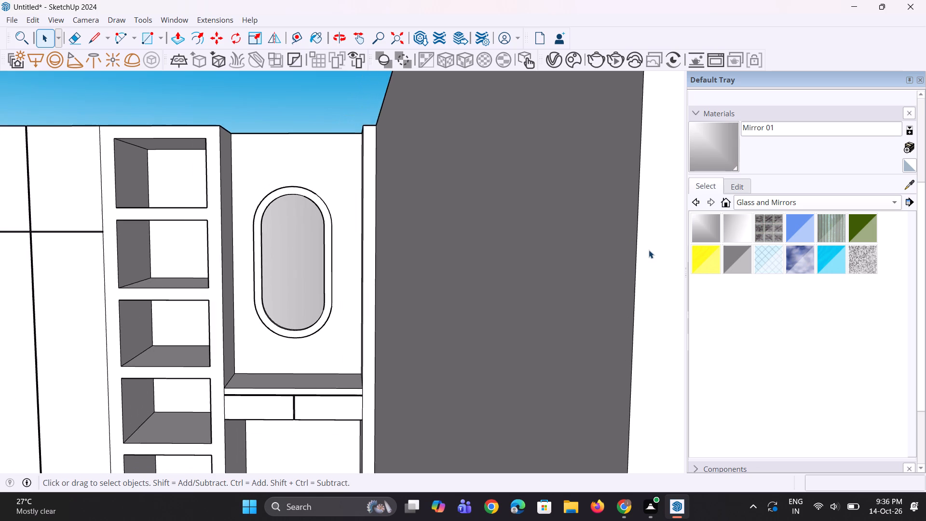
scroll(573, 271, "down", 20)
scroll(573, 271, "down", 1)
middle_click_drag(396, 267, 403, 301)
scroll(383, 301, "up", 15)
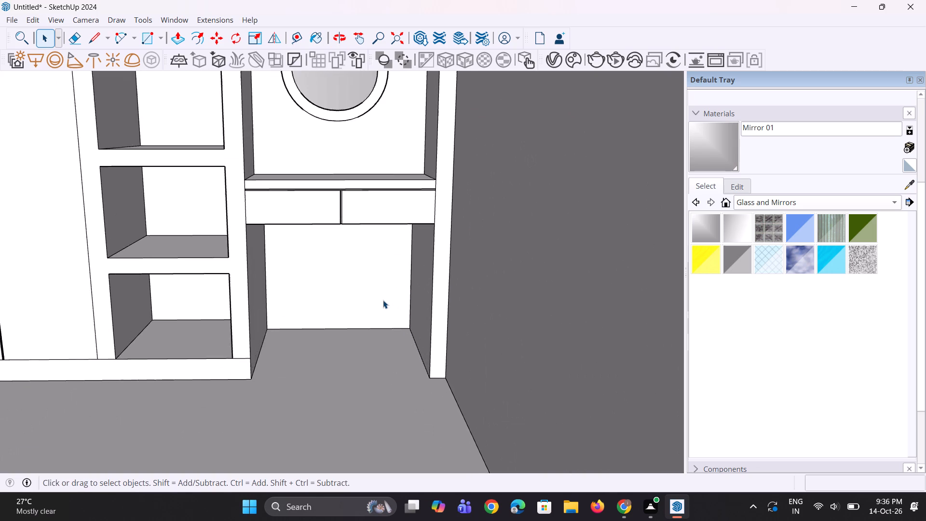
scroll(383, 300, "up", 1)
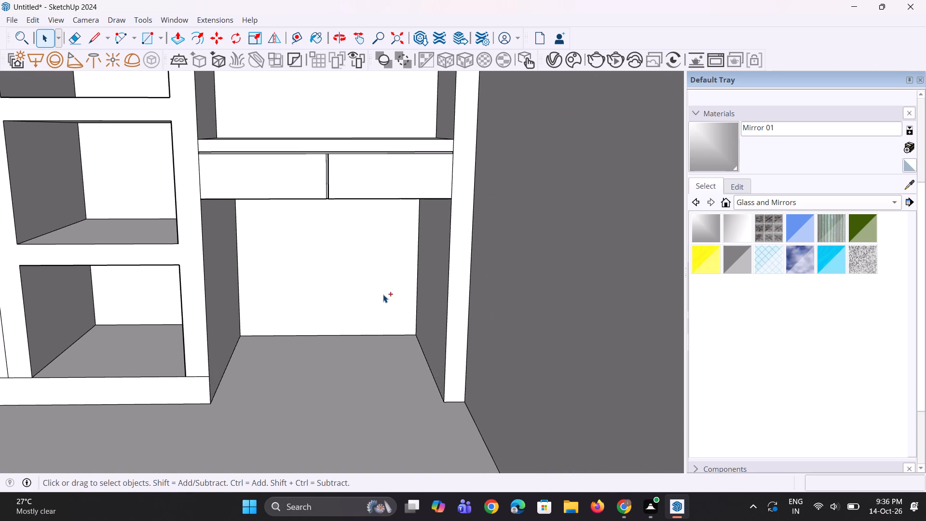
Save the model as a SketchUp file named dededede in the Documents folder.
key("ctrl+s")
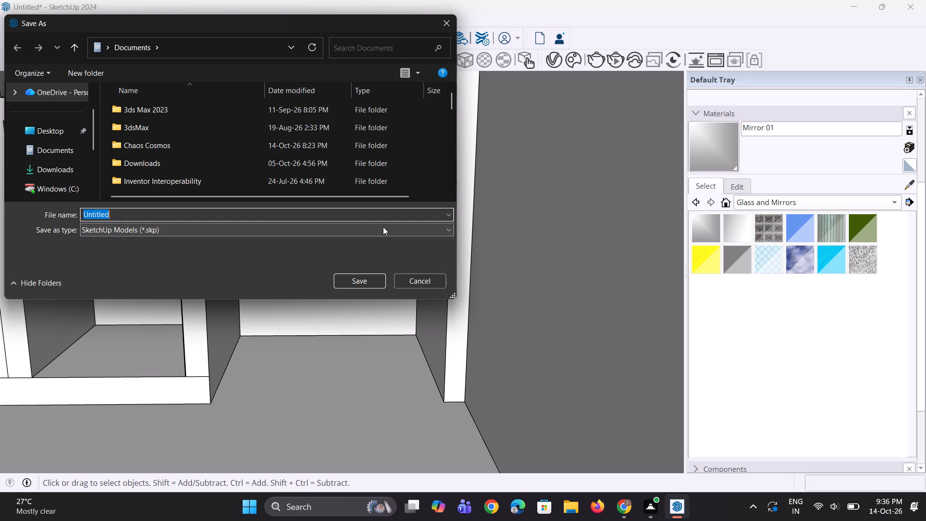
type("dddddddd")
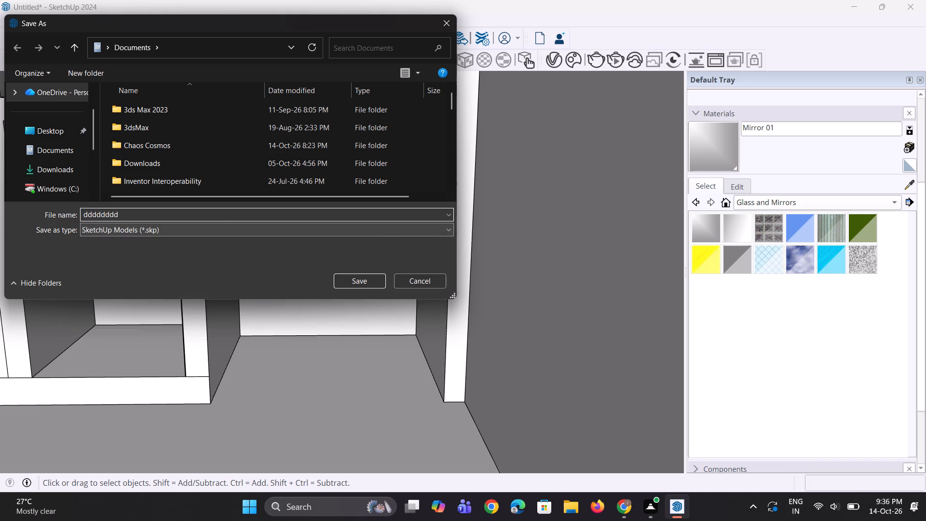
key("BackSpace")
key("BackSpace")
key("BackSpace")
key("BackSpace")
key("BackSpace")
key("BackSpace")
key("BackSpace")
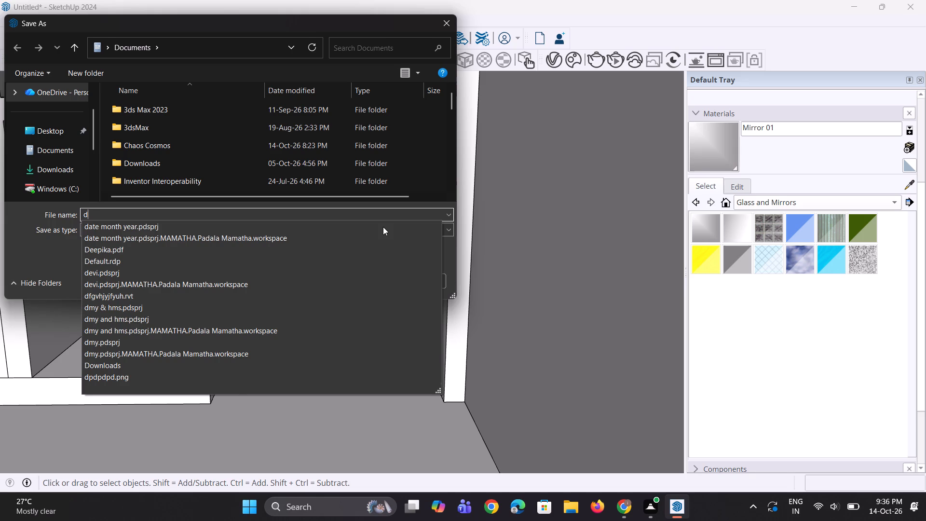
type("ededede")
key("Return")
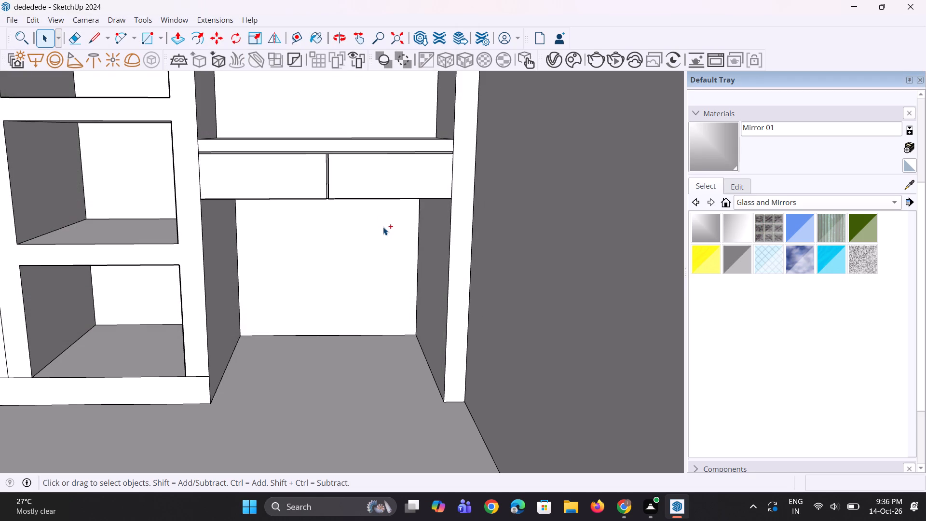
Examine the whole bedroom from above and from its open front.
scroll(367, 241, "down", 12)
middle_click_drag(355, 249, 308, 310)
scroll(265, 235, "up", 11)
scroll(343, 283, "down", 12)
middle_click_drag(365, 302, 378, 261)
scroll(554, 288, "up", 7)
scroll(482, 267, "down", 10)
middle_click_drag(378, 253, 212, 327)
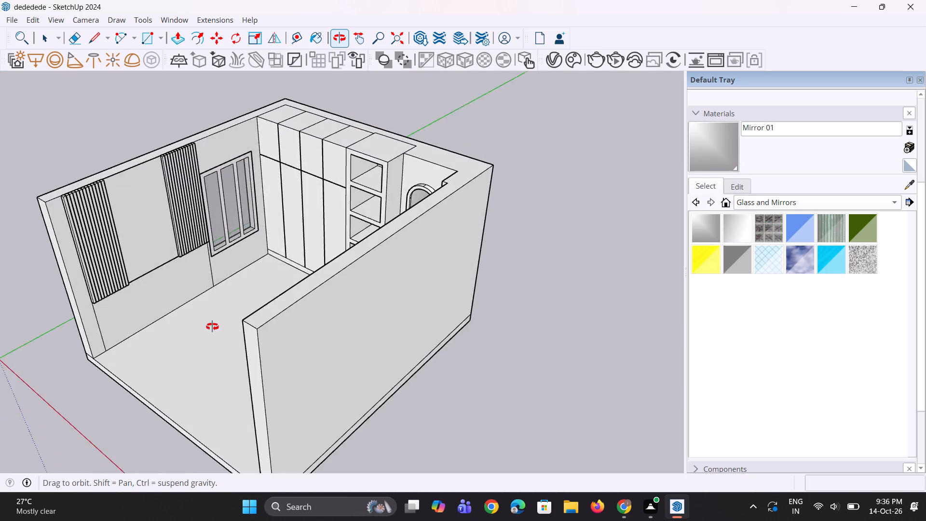
middle_click_drag(212, 327, 421, 249)
scroll(422, 242, "up", 3)
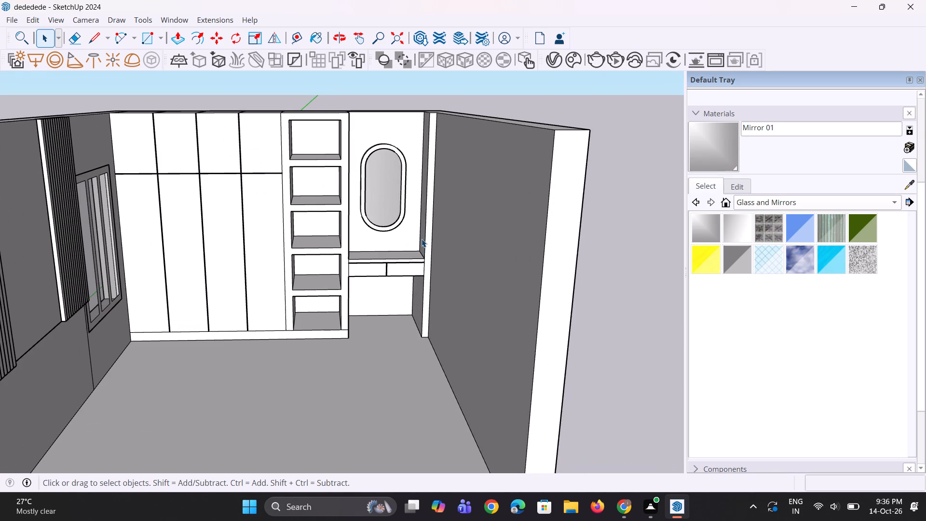
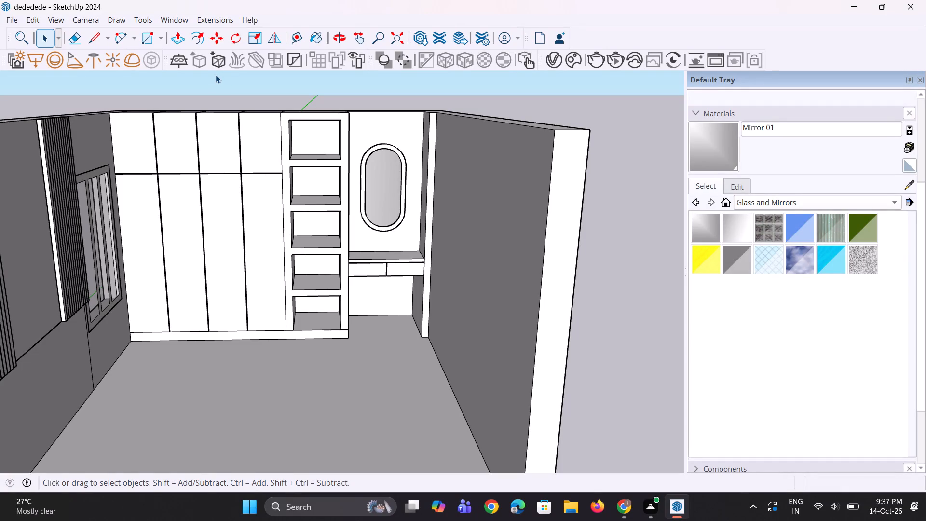
Examine the wardrobe, the open shelf niches and the oval dressing mirror.
scroll(188, 69, "down", 5)
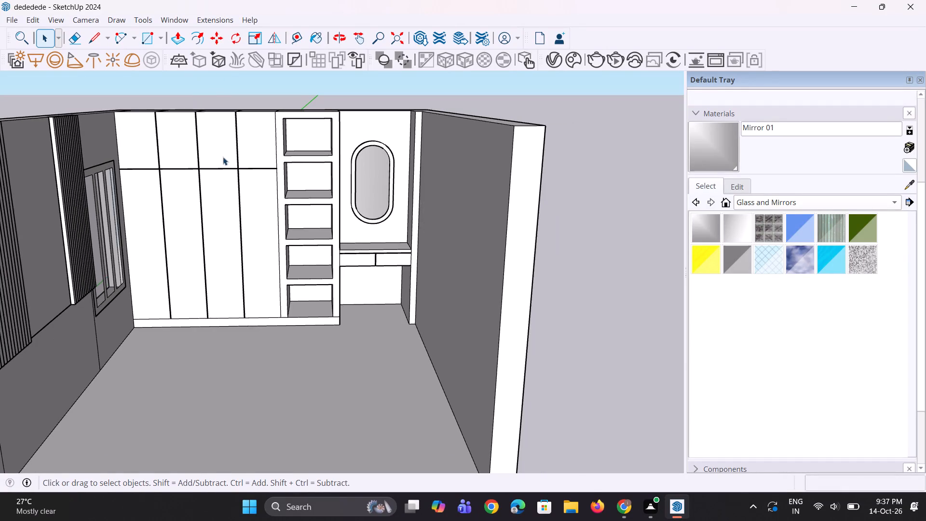
scroll(240, 181, "down", 5)
middle_click_drag(271, 186, 224, 176)
middle_click_drag(250, 191, 257, 194)
scroll(307, 137, "up", 7)
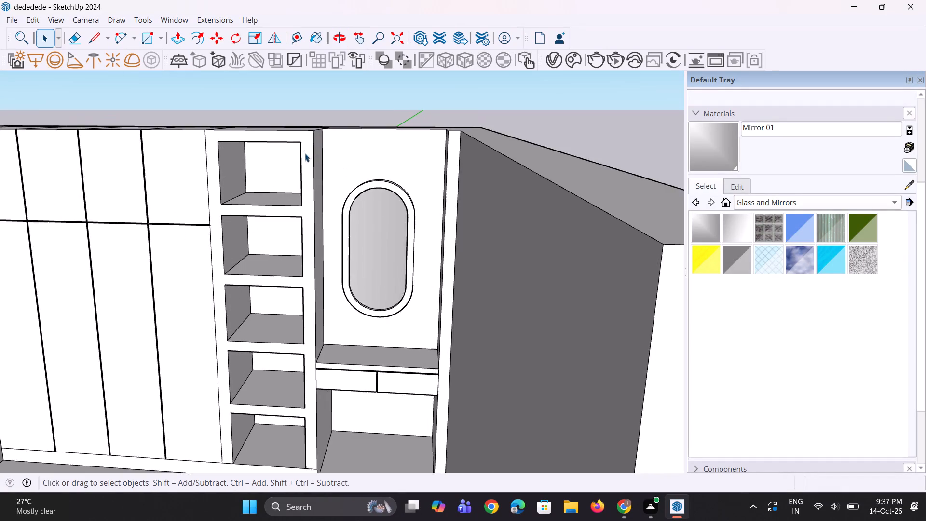
scroll(305, 153, "up", 10)
middle_click_drag(239, 190, 231, 181)
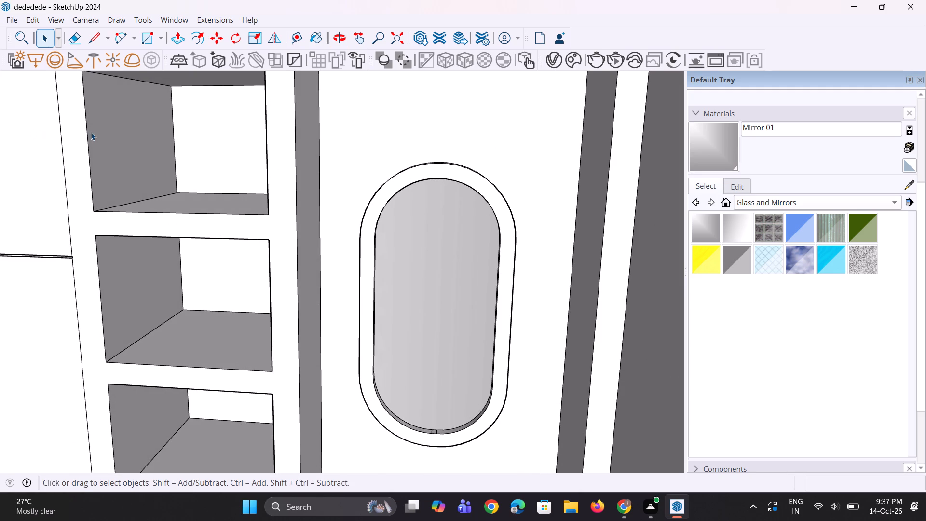
scroll(92, 133, "down", 1)
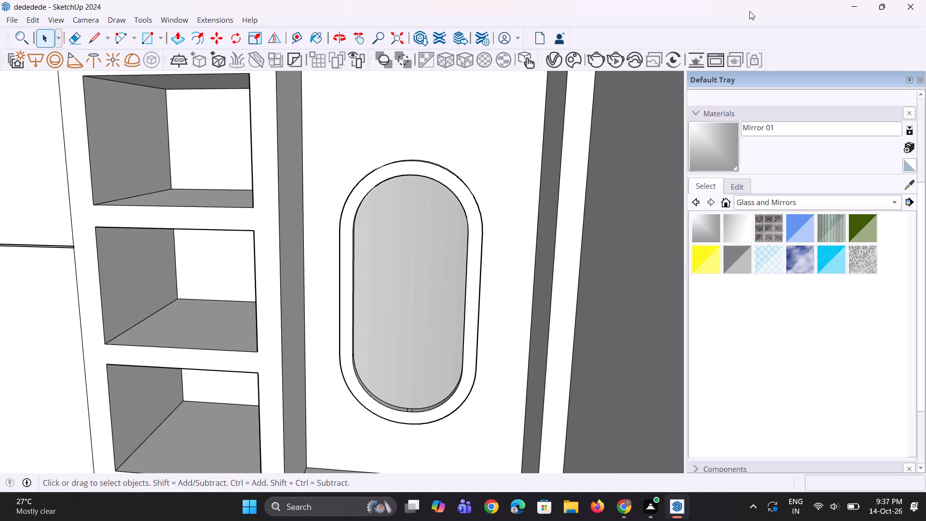
scroll(485, 300, "down", 9)
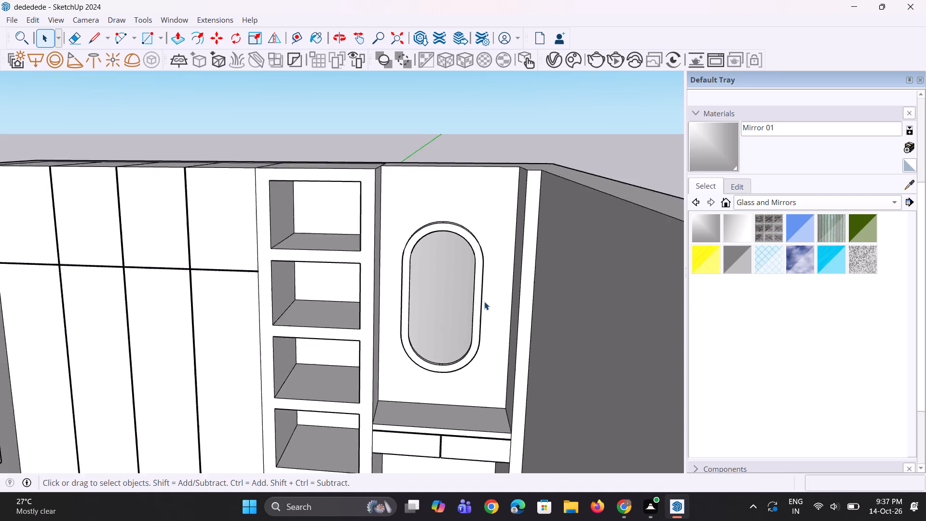
Draw a three-segment handle path on the first tall wardrobe door: out about 4", vertically down, and back toward the door.
scroll(484, 302, "down", 7)
scroll(253, 374, "up", 13)
middle_click_drag(351, 338, 345, 337)
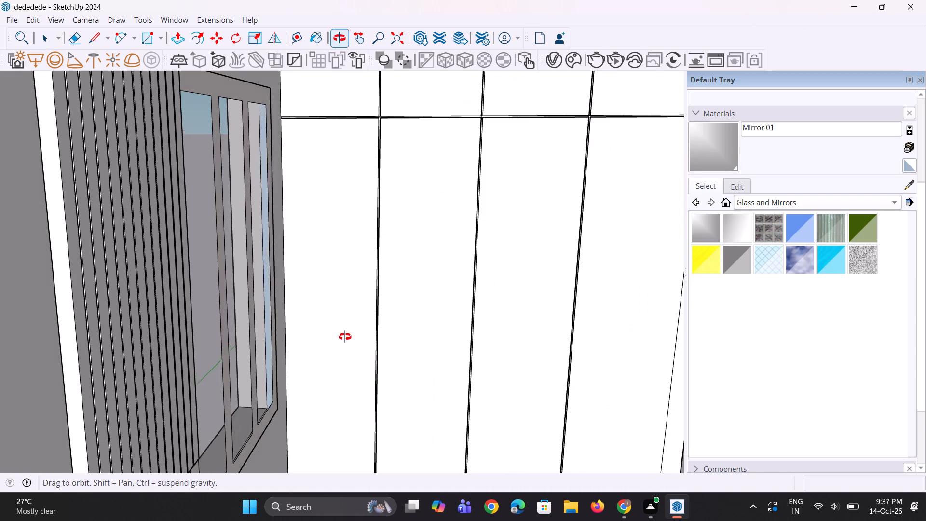
middle_click_drag(345, 337, 341, 337)
key("l")
scroll(369, 321, "up", 3)
middle_click_drag(370, 318, 323, 326)
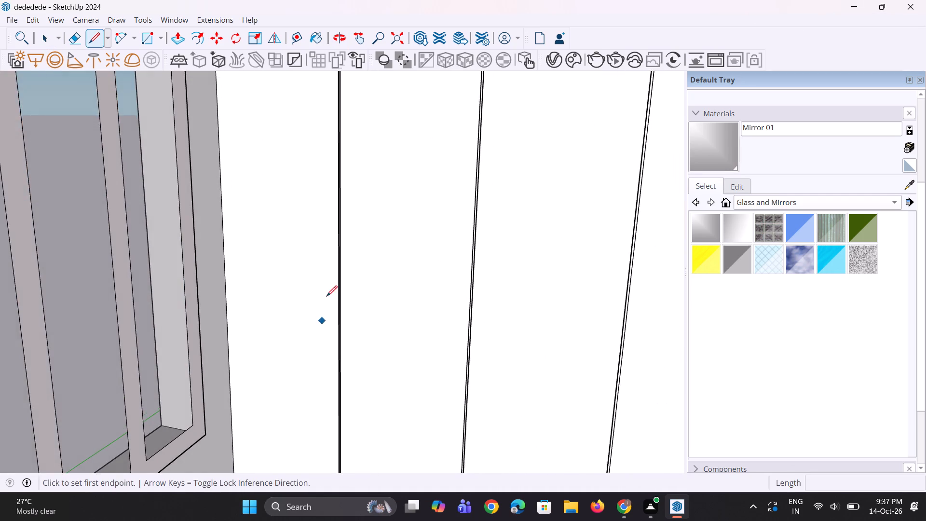
scroll(326, 274, "up", 4)
left_click(324, 225)
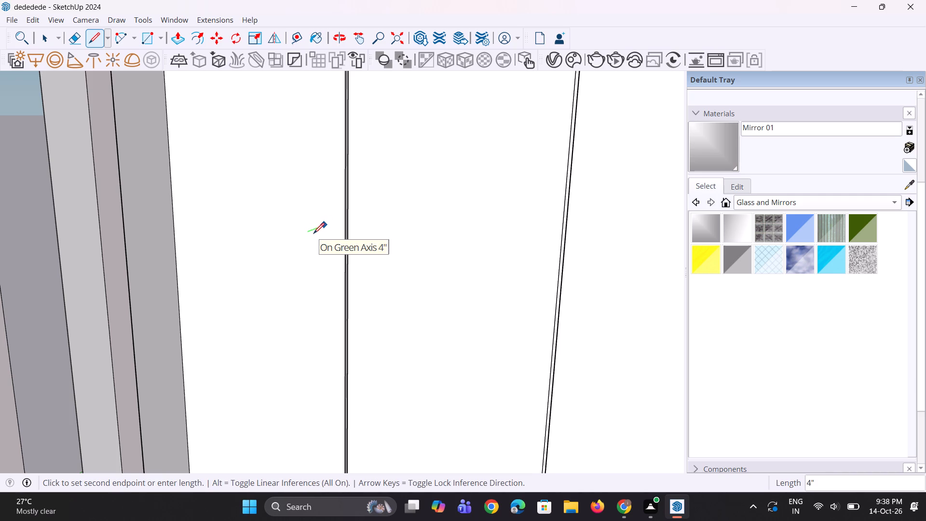
left_click(317, 233)
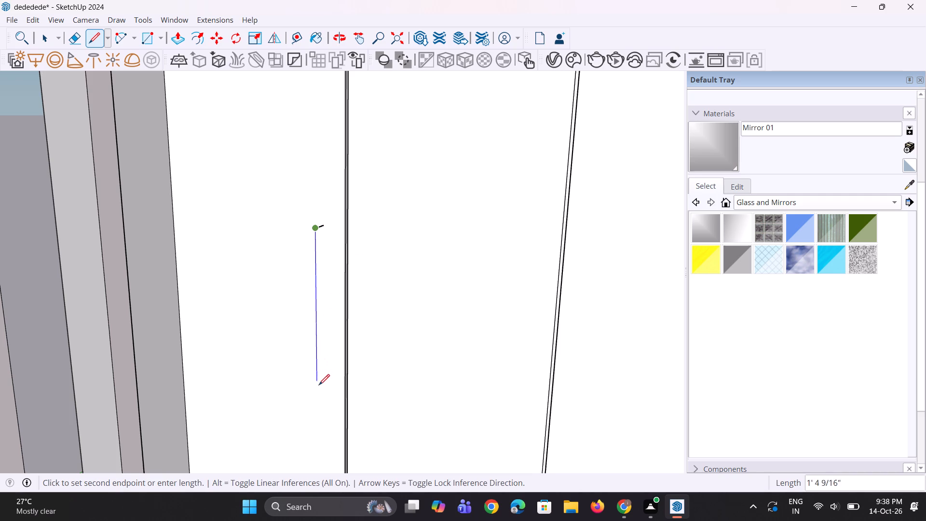
left_click(311, 438)
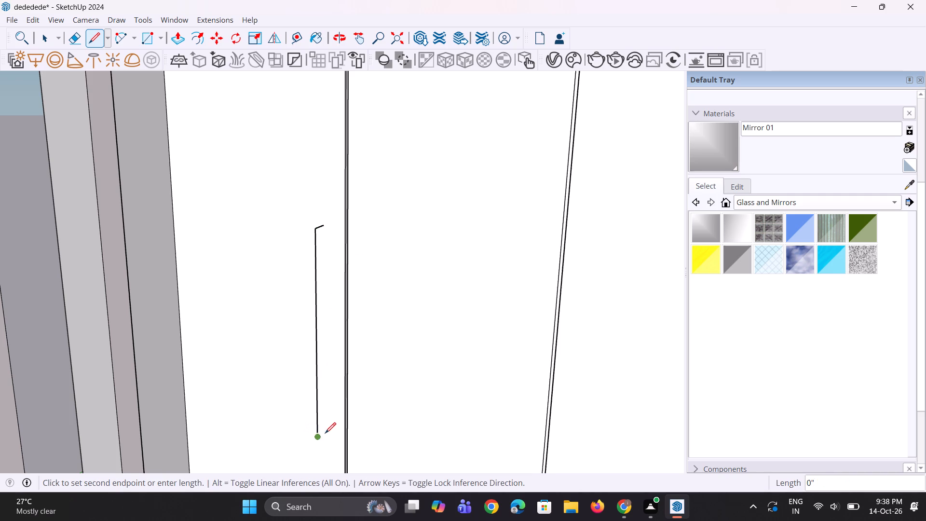
left_click(325, 432)
middle_click_drag(306, 412, 254, 417)
key("space")
key("space")
Draw a small rectangle on the door face around the upper end of the handle path as its profile.
scroll(293, 381, "down", 5)
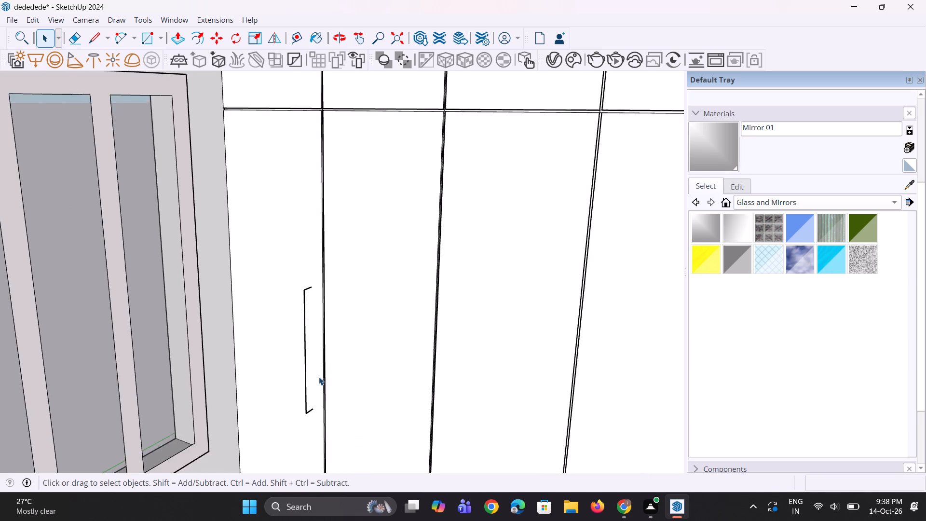
middle_click_drag(323, 368, 376, 318)
scroll(275, 292, "up", 10)
middle_click_drag(326, 305, 349, 317)
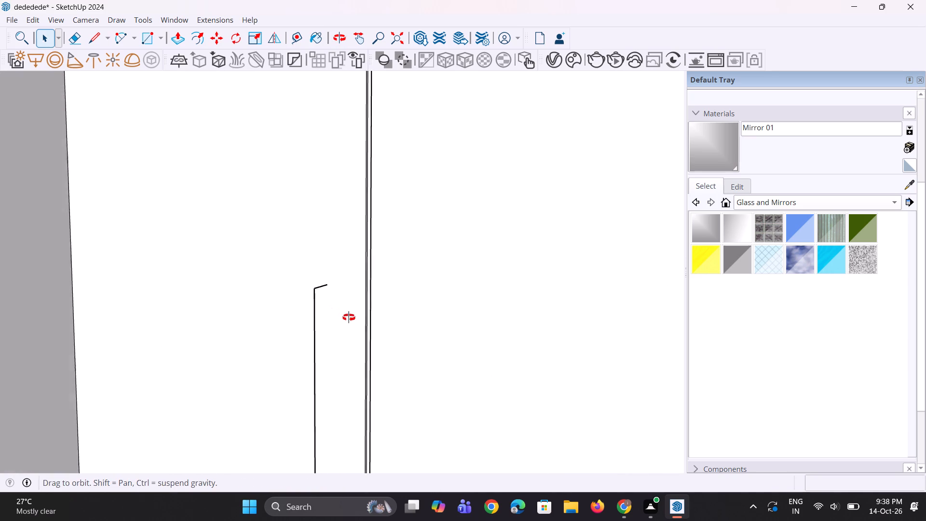
middle_click_drag(349, 317, 360, 320)
key("r")
scroll(327, 269, "up", 11)
left_click(308, 292)
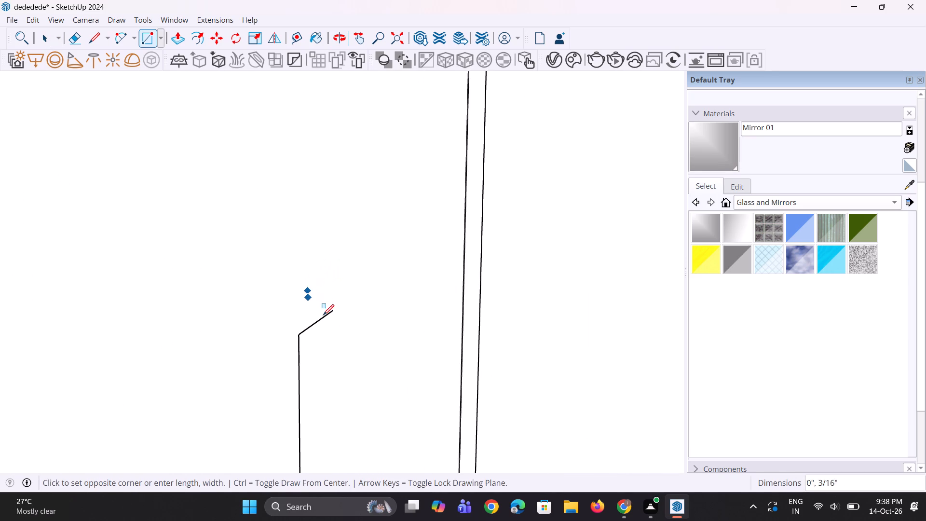
left_click(354, 332)
key("space")
Narrow the profile rectangle by moving its right edge inward about 3/16" and its left edge inward about 1/8".
left_click(352, 325)
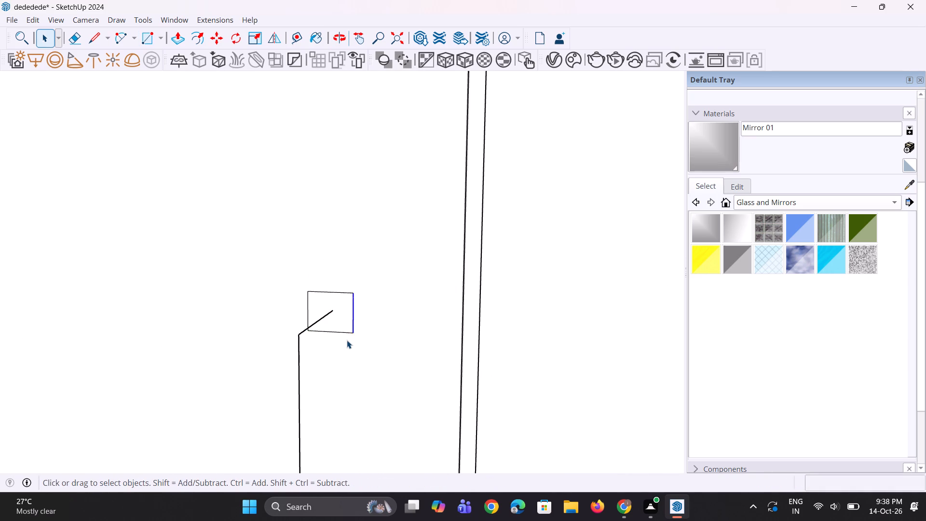
scroll(346, 342, "up", 3)
key("m")
left_click(355, 331)
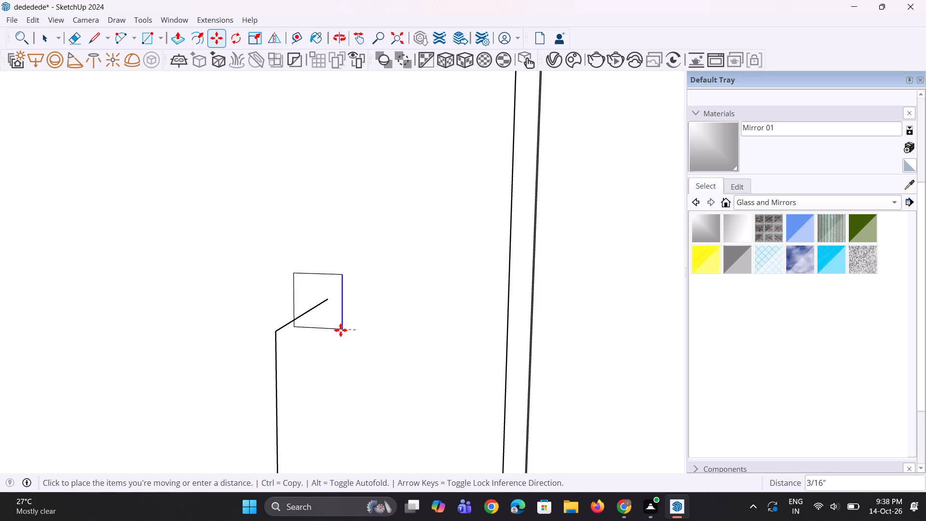
left_click(340, 330)
key("space")
key("space")
left_click(295, 308)
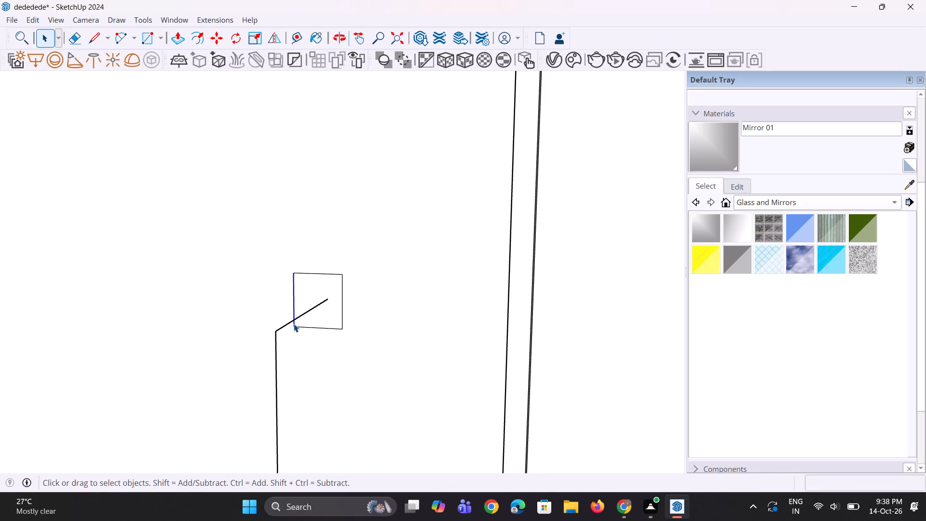
scroll(294, 324, "up", 5)
key("m")
left_click(293, 326)
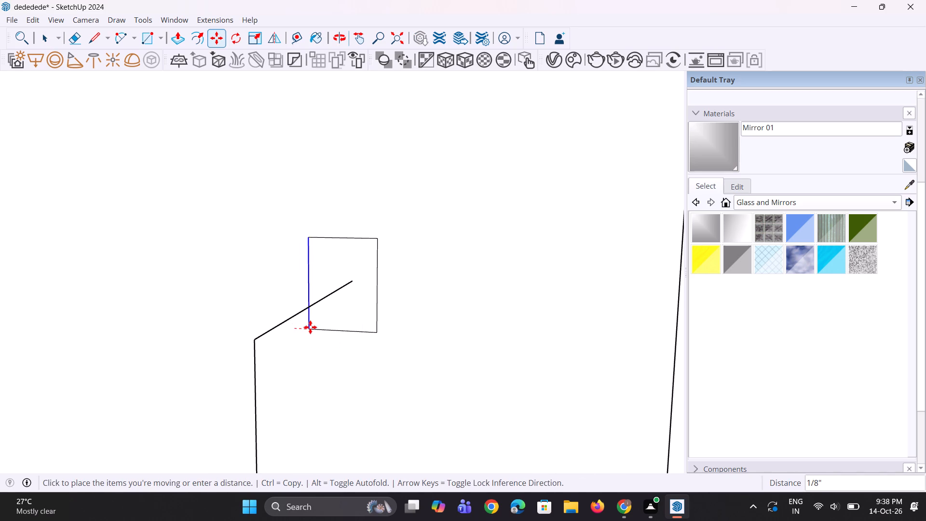
left_click(310, 327)
key("space")
Shorten the profile rectangle by moving its bottom edge up about 1/8" and its top edge down.
left_click(335, 329)
scroll(374, 330, "up", 2)
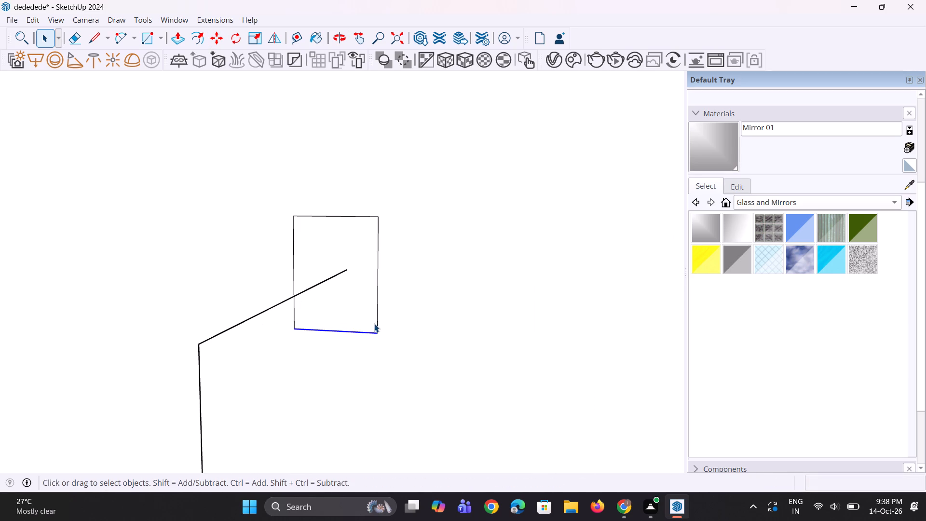
key("m")
left_click(375, 331)
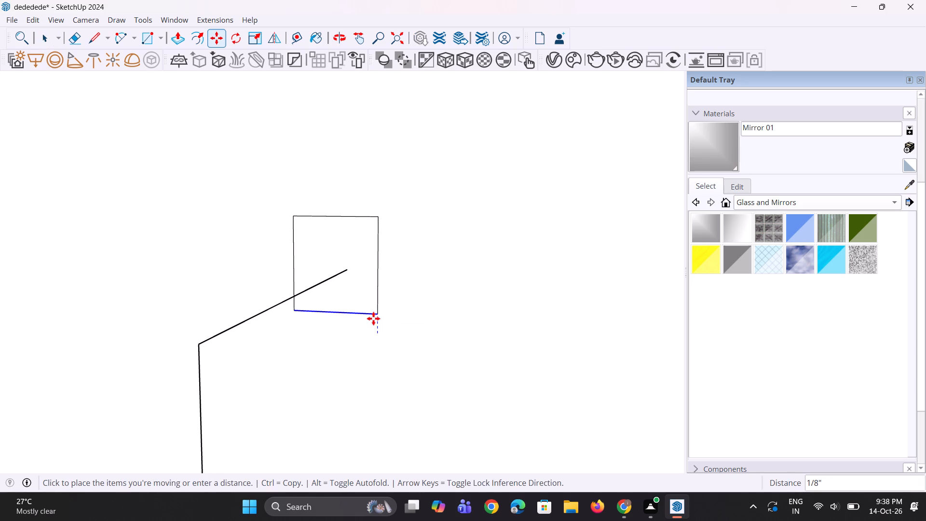
left_click(373, 318)
key("space")
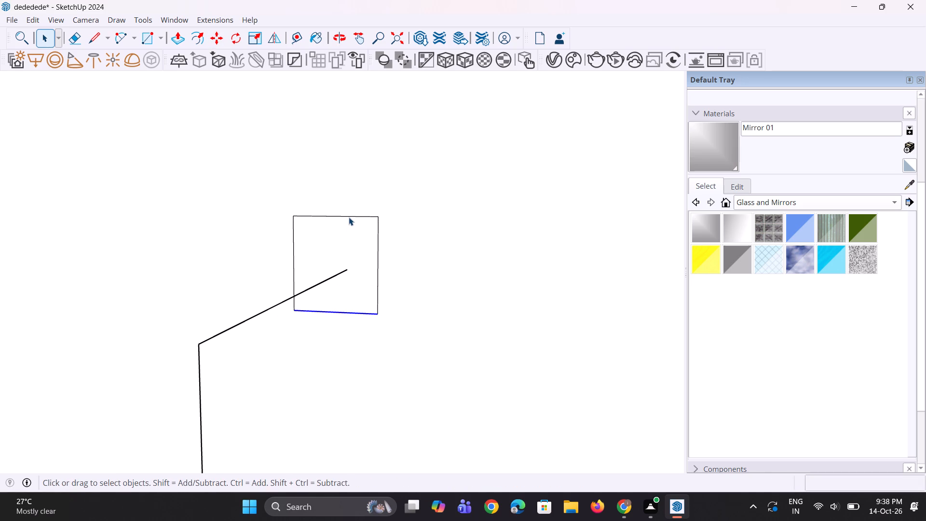
left_click(349, 217)
scroll(352, 217, "up", 2)
key("m")
left_click(388, 218)
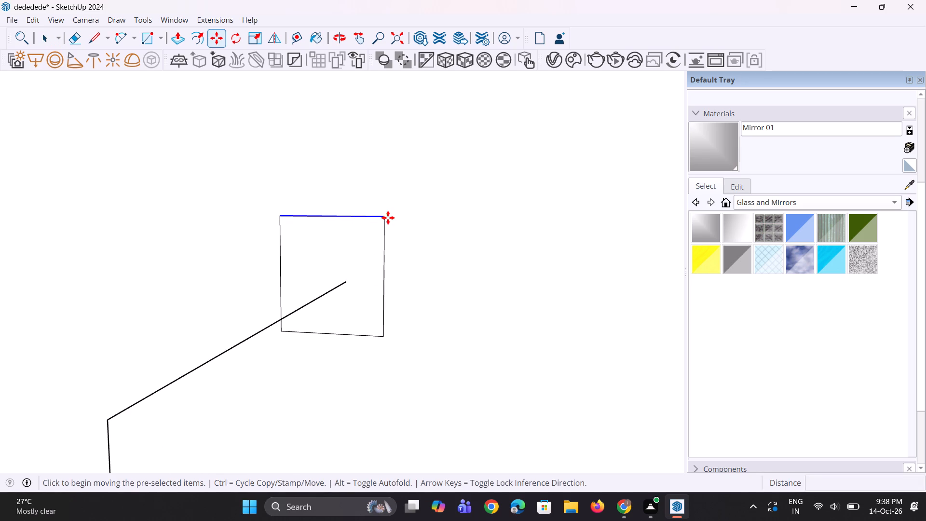
left_click(390, 241)
key("space")
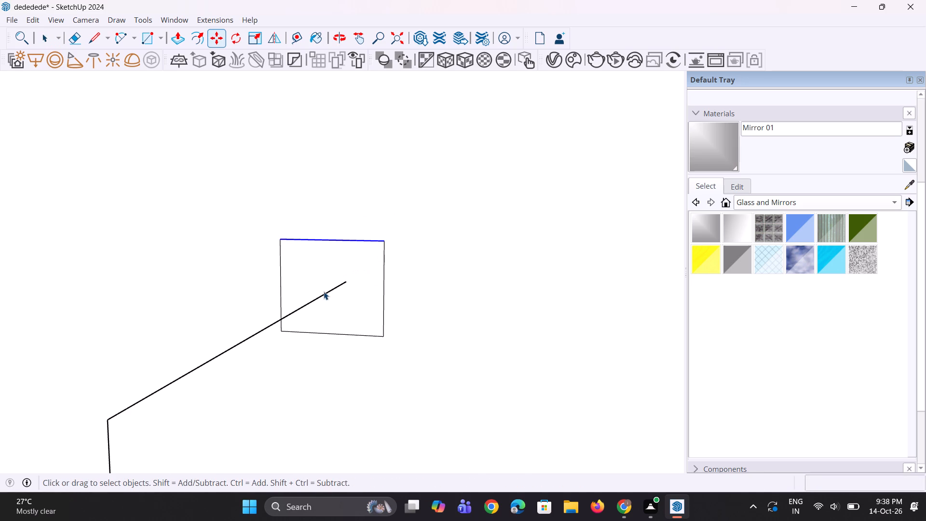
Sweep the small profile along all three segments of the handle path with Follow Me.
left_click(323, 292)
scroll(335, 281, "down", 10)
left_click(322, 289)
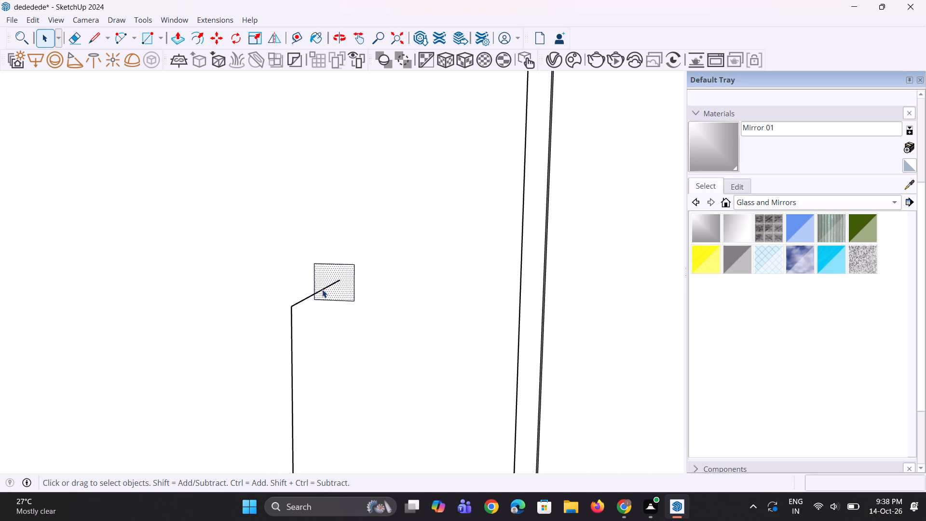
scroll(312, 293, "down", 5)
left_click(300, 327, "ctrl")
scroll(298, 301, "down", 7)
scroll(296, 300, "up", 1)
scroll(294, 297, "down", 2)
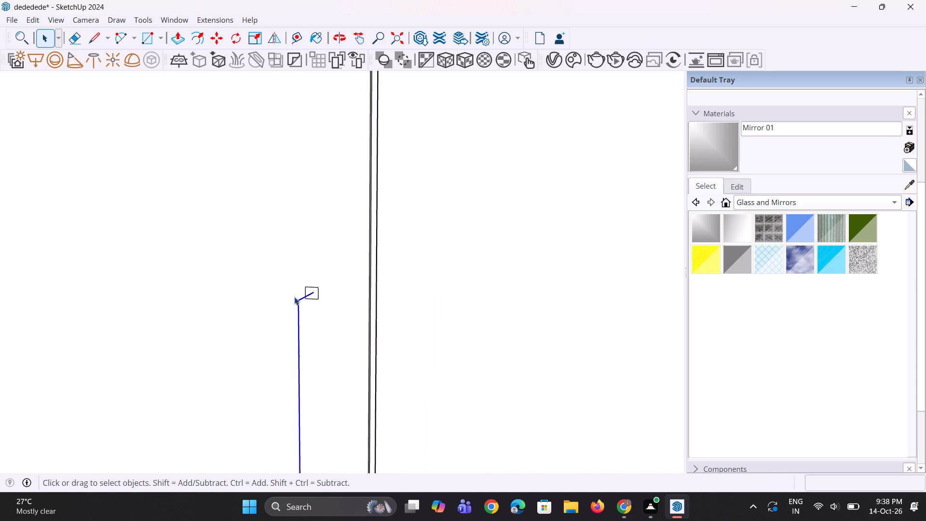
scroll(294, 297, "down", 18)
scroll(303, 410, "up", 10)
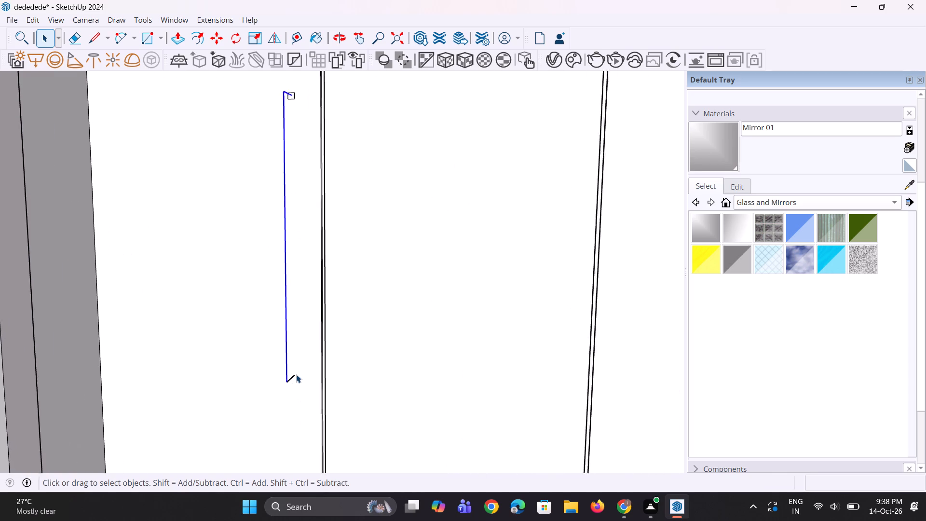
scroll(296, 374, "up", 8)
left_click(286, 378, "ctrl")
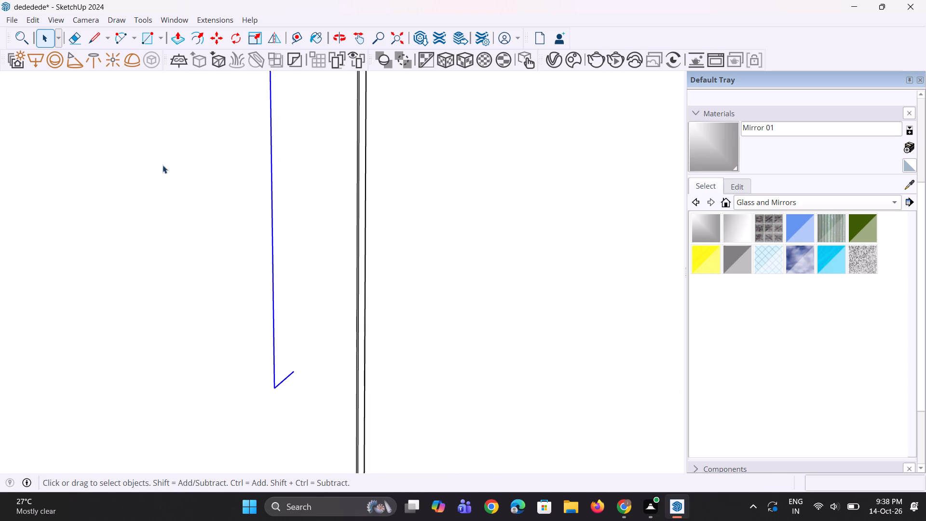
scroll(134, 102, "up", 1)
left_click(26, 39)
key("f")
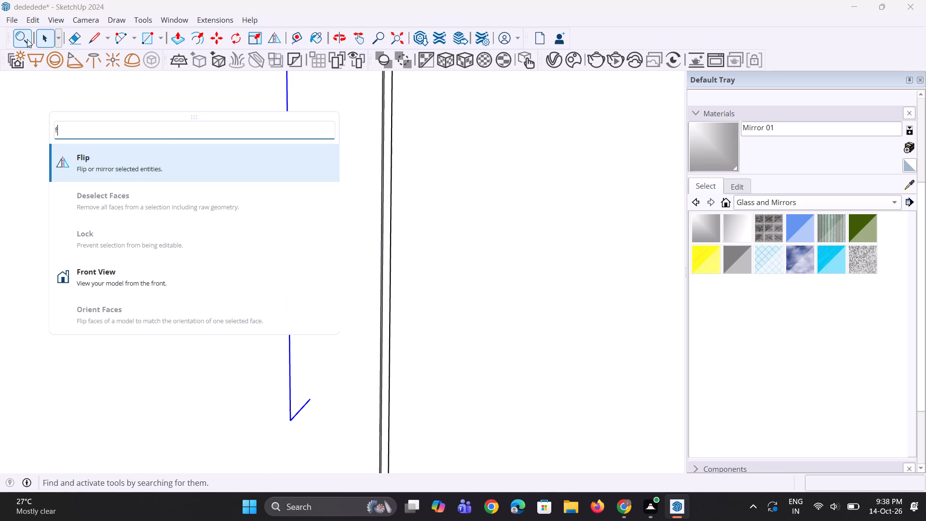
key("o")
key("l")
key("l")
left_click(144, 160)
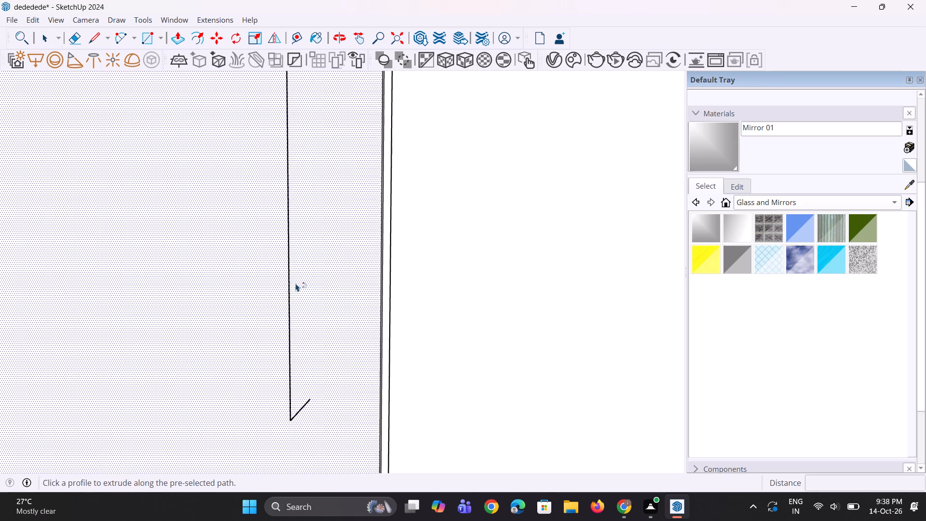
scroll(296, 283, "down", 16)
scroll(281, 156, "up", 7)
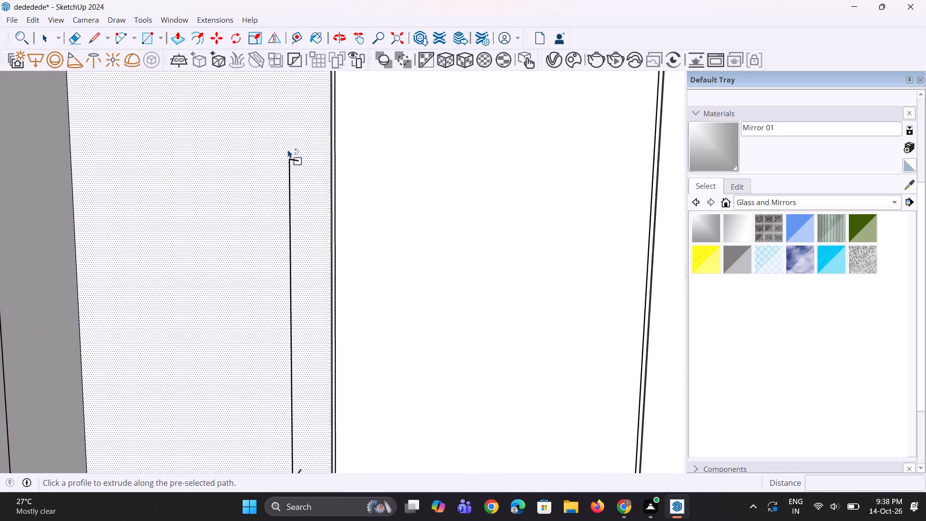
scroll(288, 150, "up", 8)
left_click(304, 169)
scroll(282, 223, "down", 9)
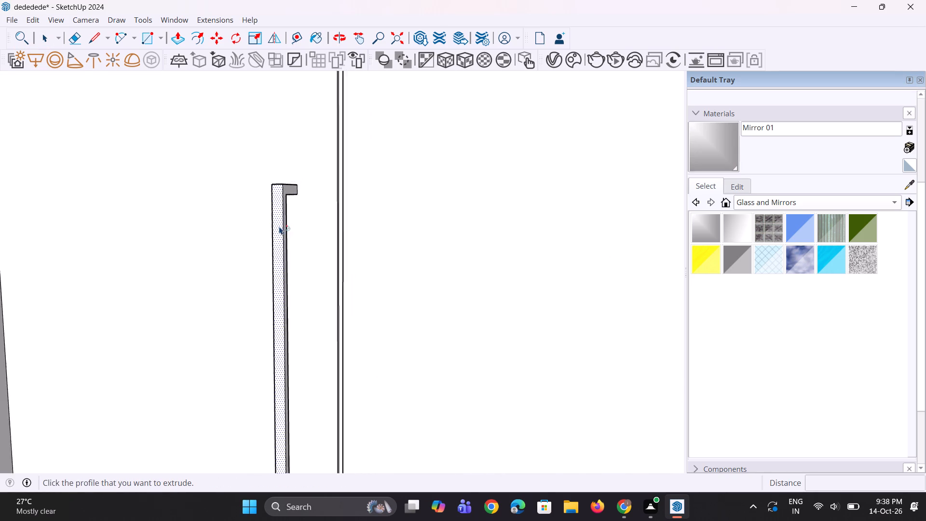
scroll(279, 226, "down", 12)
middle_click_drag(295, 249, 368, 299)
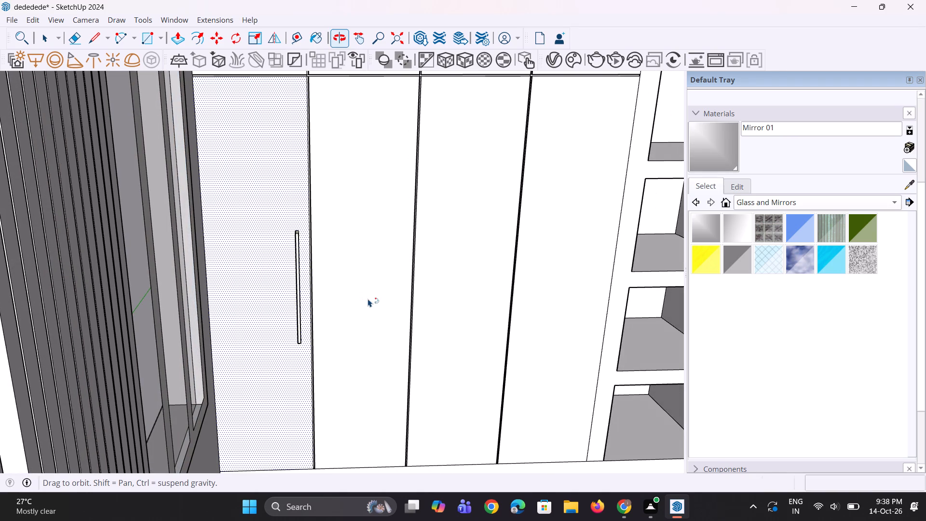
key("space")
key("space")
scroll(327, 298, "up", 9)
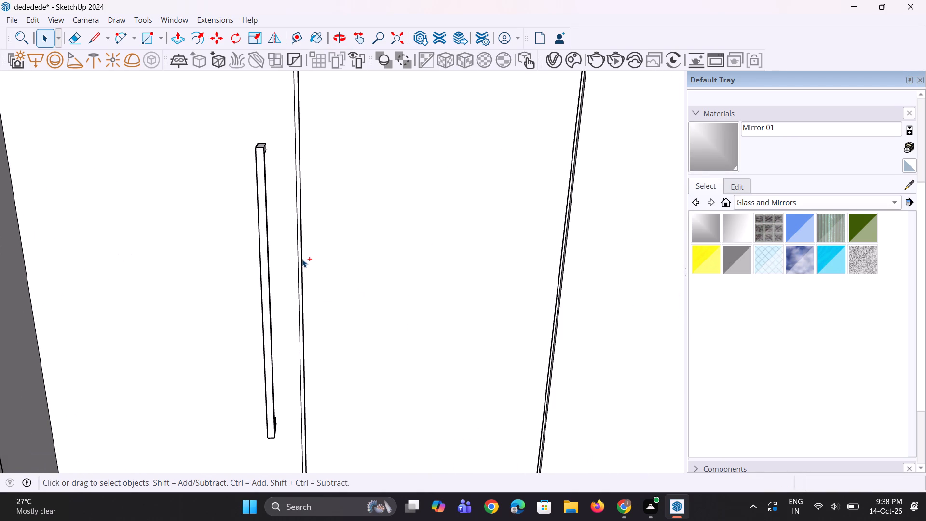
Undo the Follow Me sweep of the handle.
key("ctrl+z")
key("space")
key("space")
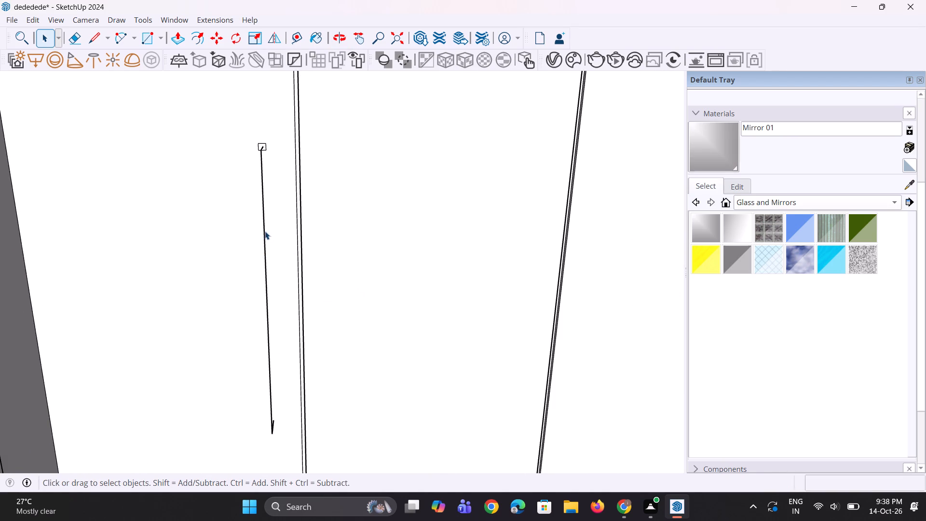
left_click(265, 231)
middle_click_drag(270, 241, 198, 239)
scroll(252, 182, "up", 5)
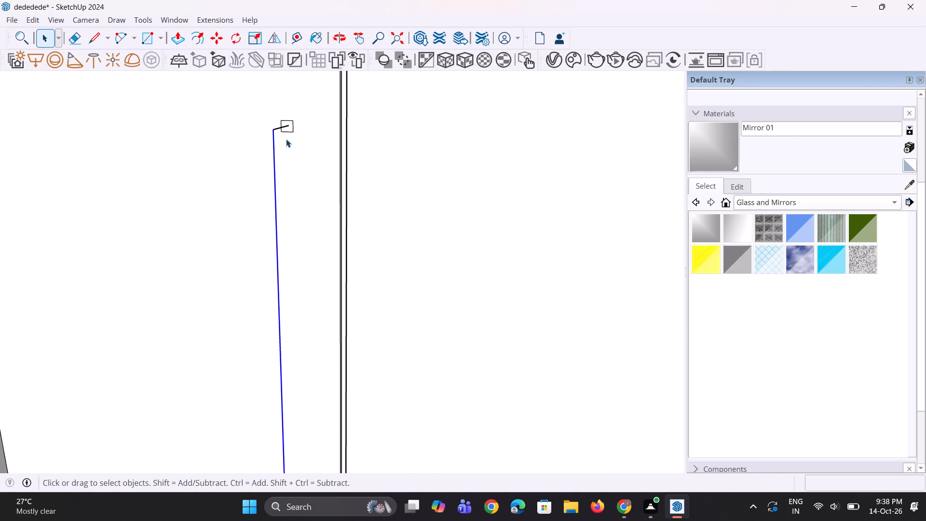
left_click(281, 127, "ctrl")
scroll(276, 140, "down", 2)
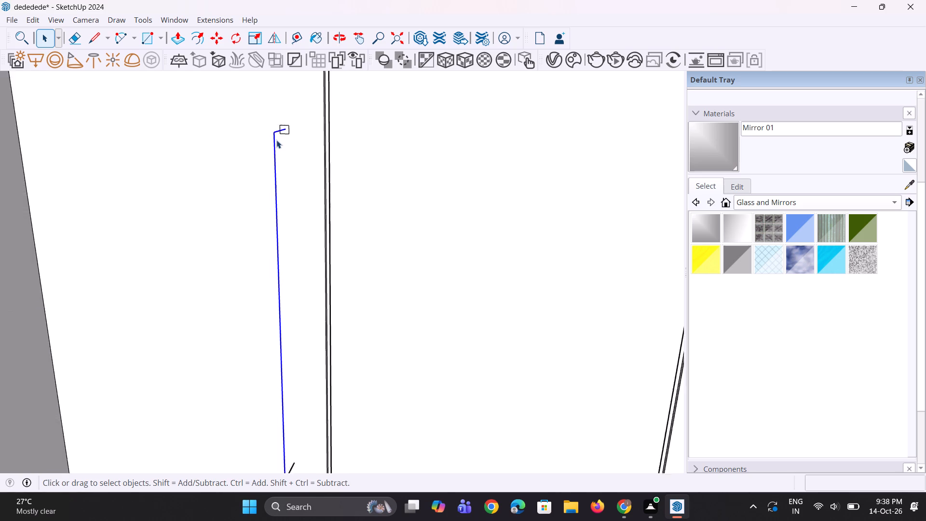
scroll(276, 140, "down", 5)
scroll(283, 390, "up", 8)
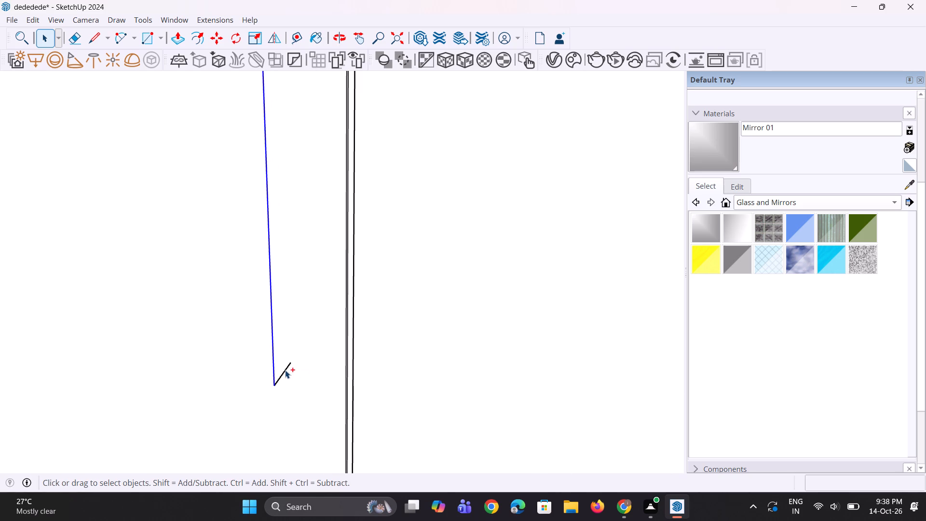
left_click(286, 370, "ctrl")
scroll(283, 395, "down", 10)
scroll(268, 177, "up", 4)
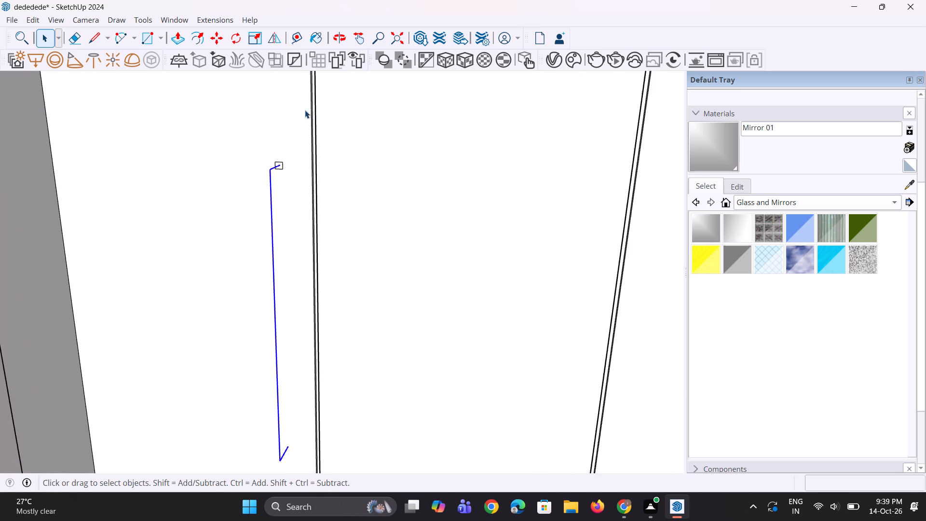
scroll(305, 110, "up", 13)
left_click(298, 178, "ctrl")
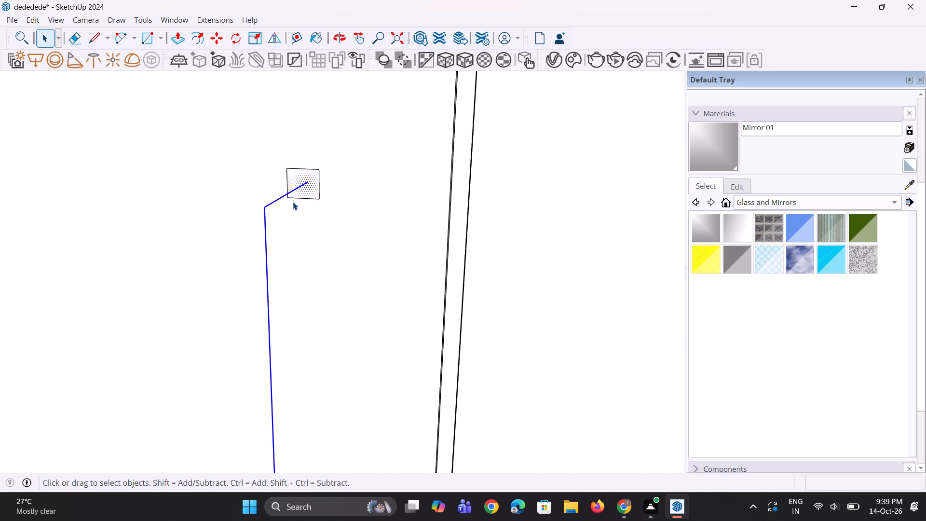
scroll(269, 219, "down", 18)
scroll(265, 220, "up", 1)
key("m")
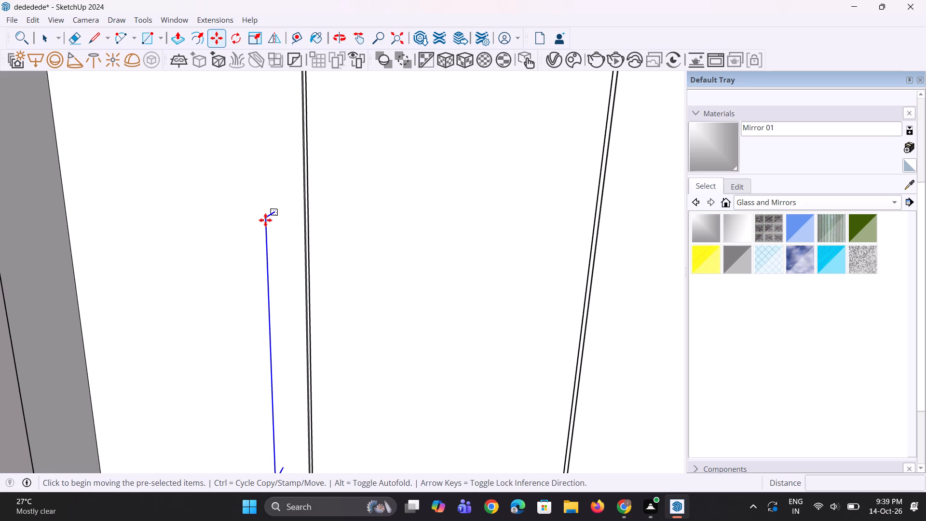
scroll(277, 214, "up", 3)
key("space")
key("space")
Widen the handle's profile rectangle by moving its right edge outward about 1/8" and its left edge outward about 1/8".
scroll(266, 211, "up", 3)
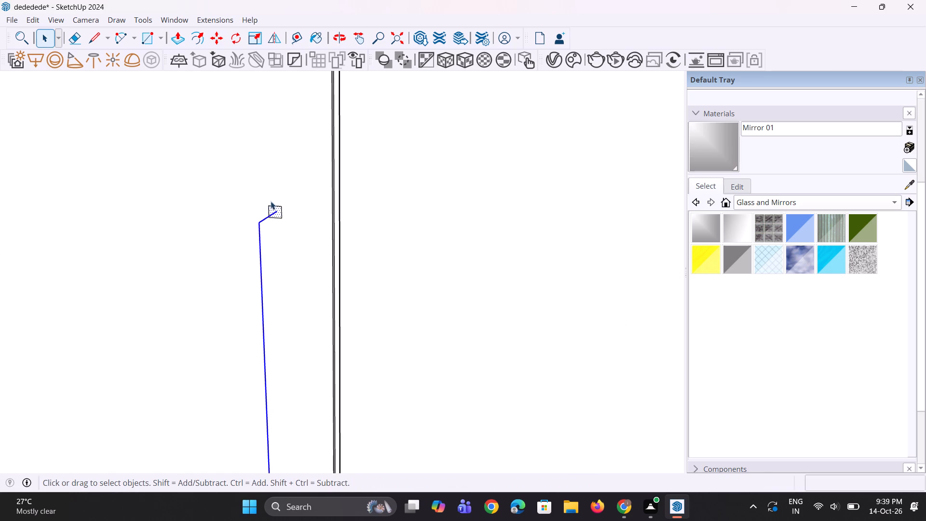
scroll(271, 201, "up", 8)
left_click(289, 220)
scroll(291, 233, "up", 3)
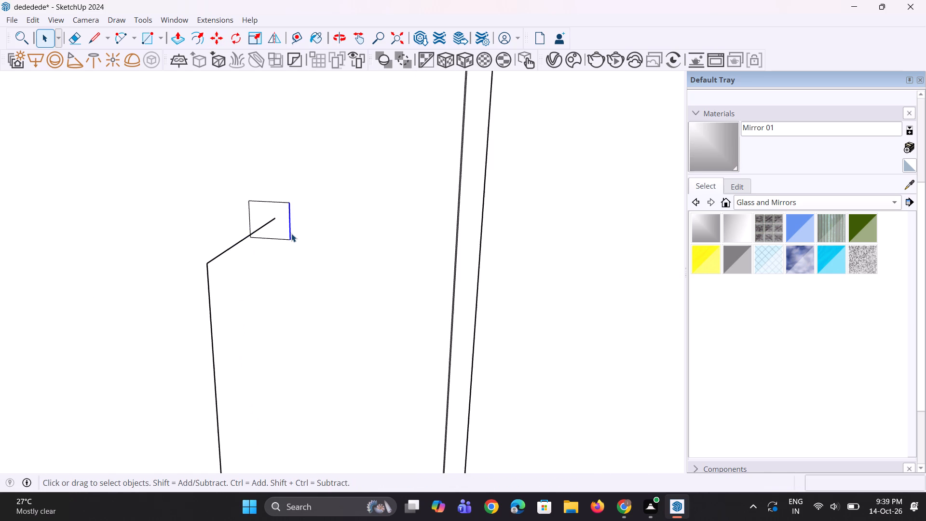
key("m")
left_click(293, 238)
left_click(300, 240)
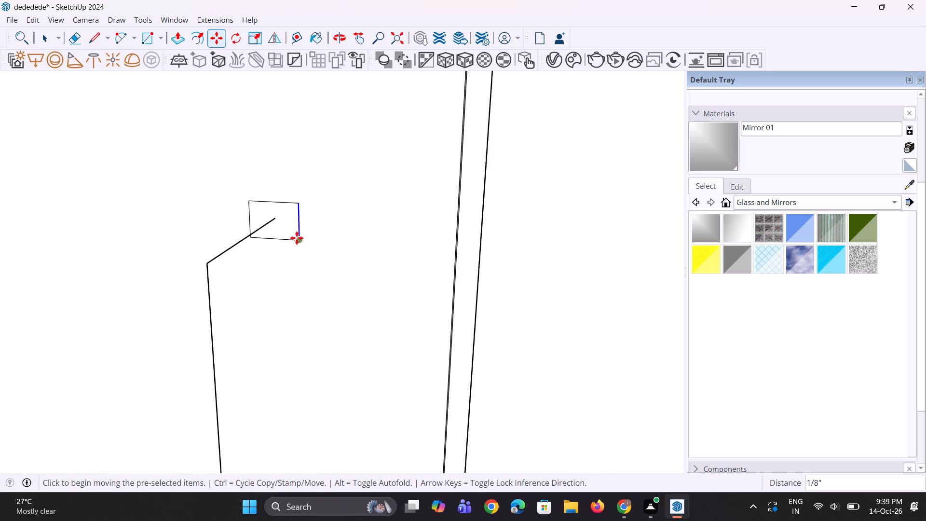
key("space")
left_click(251, 217)
scroll(247, 230, "up", 2)
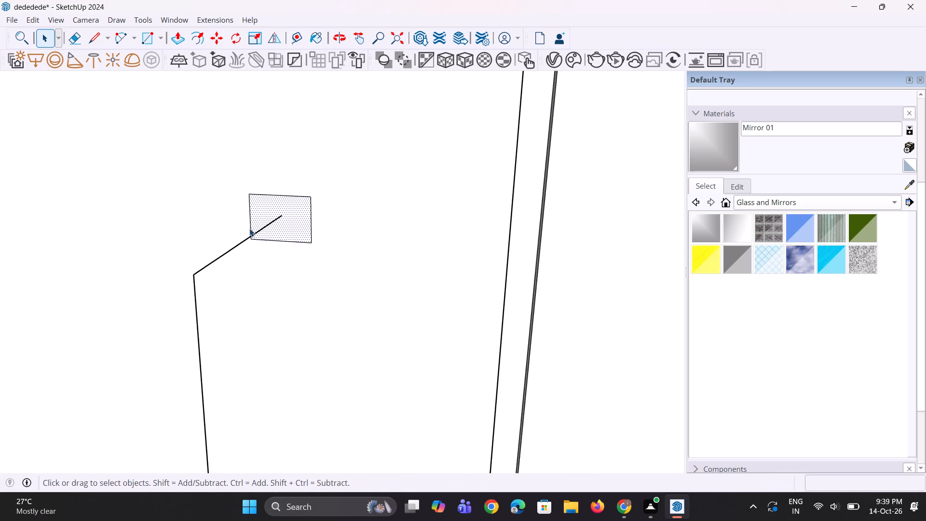
left_click(251, 225)
key("m")
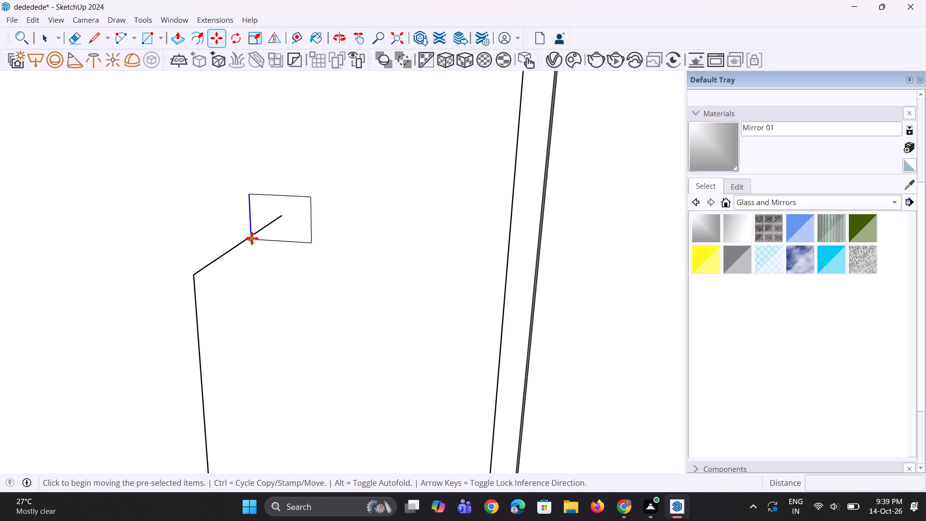
left_click(254, 242)
left_click(242, 239)
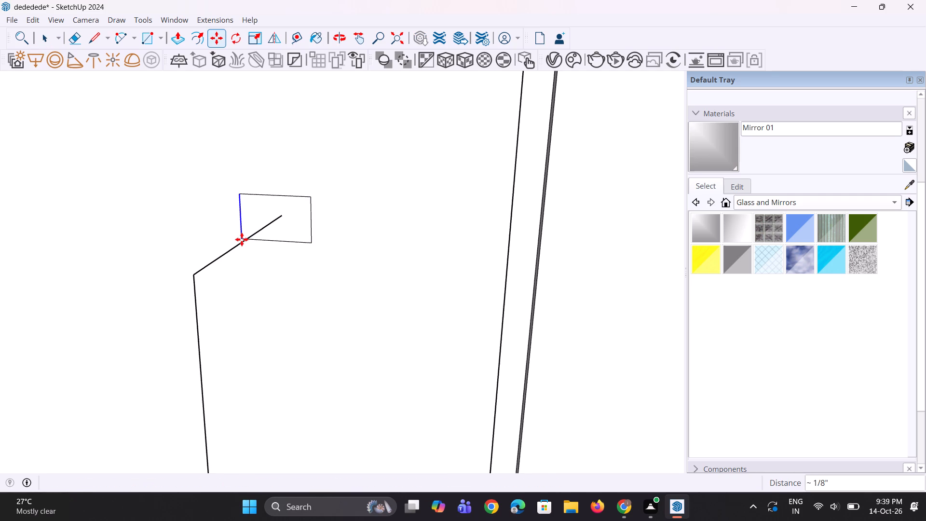
key("space")
Heighten the profile rectangle by moving its top edge up about 1/8" and its bottom edge down slightly.
left_click(283, 195)
scroll(300, 195, "up", 1)
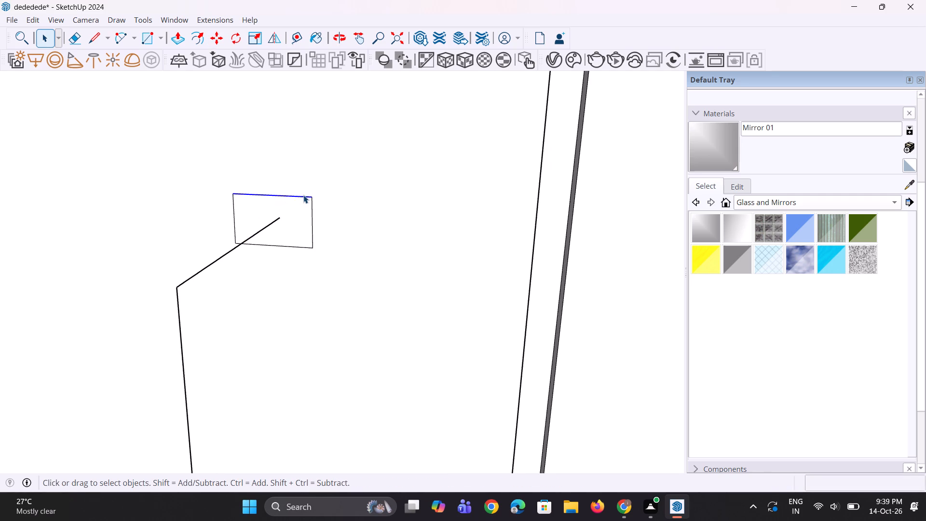
key("m")
left_click(309, 197)
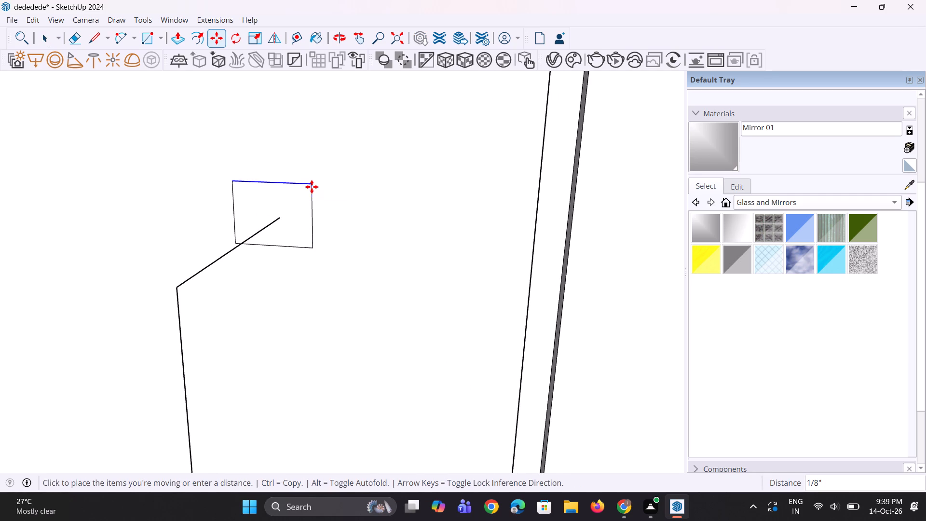
left_click(312, 185)
key("space")
left_click(294, 246)
scroll(296, 246, "up", 2)
key("m")
left_click(314, 251)
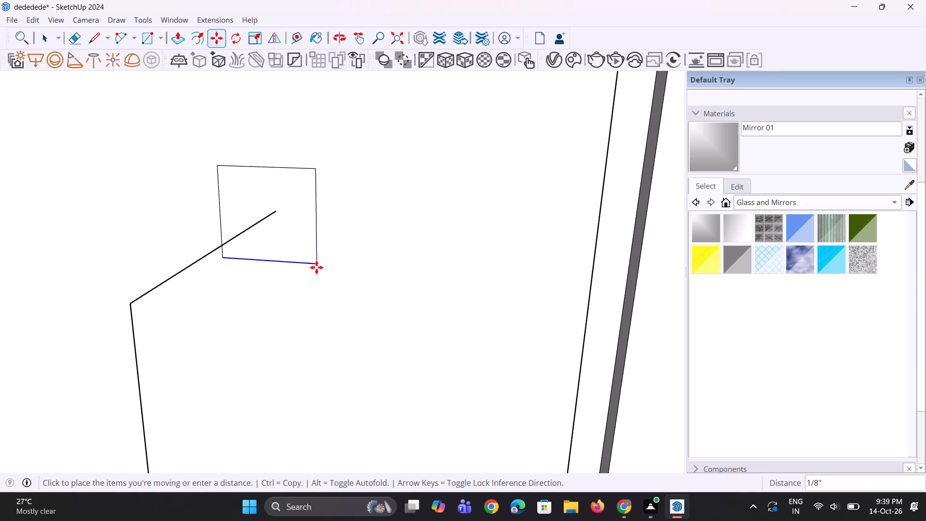
left_click(316, 271)
key("space")
key("space")
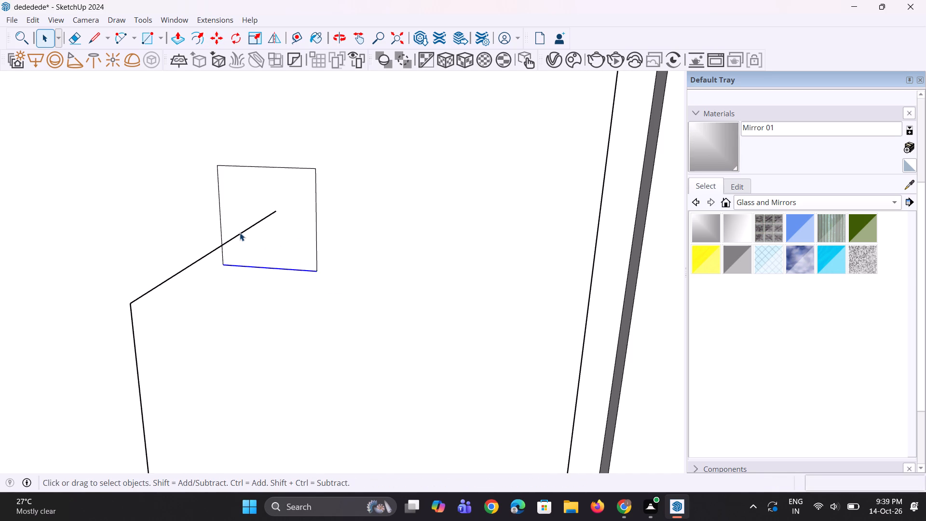
Copy the handle path's three segments and the profile about 6 1/4" along the red axis onto the second tall door.
left_click(240, 233)
scroll(256, 228, "down", 9)
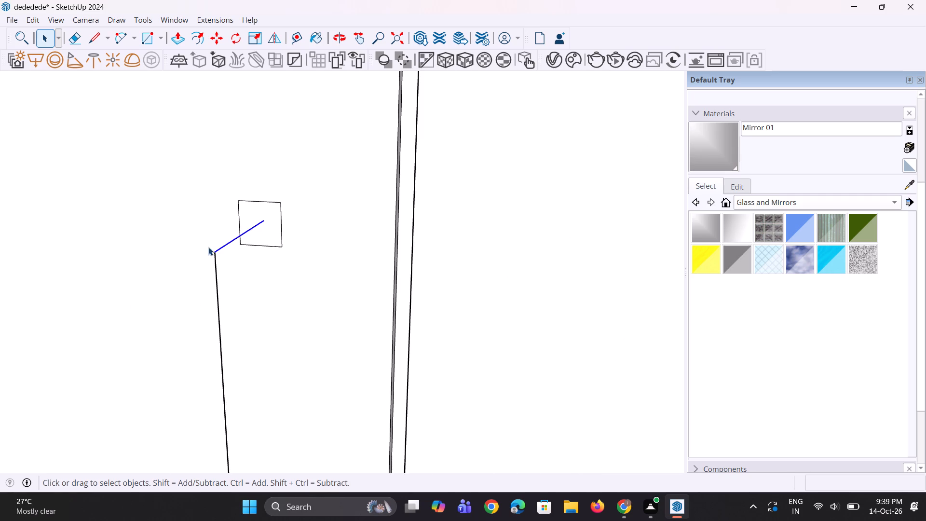
scroll(214, 268, "up", 2)
left_click(218, 279, "ctrl")
scroll(217, 279, "down", 12)
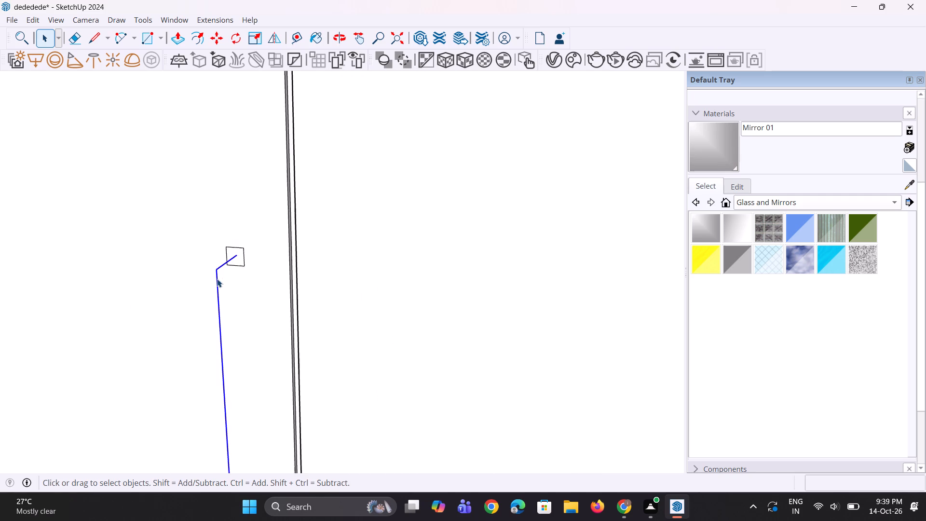
scroll(217, 279, "down", 16)
scroll(229, 410, "up", 13)
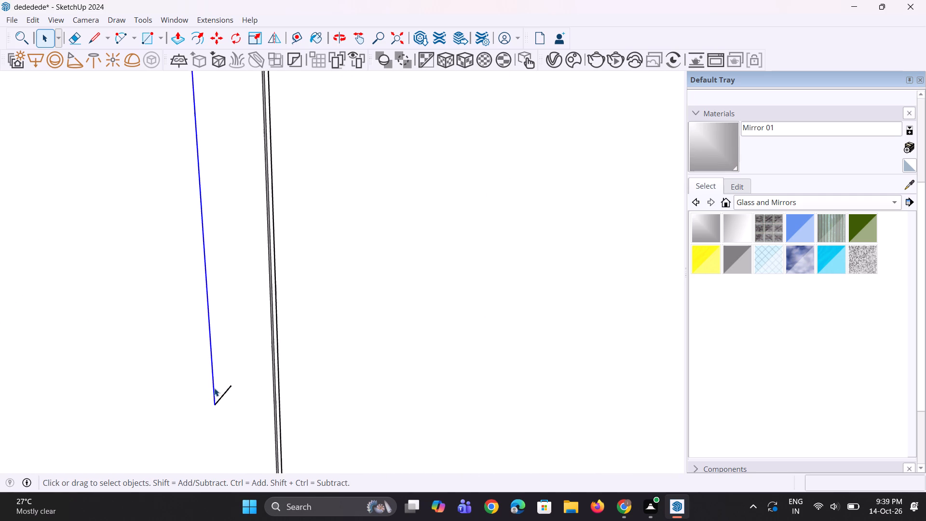
scroll(214, 388, "up", 4)
left_click(219, 403, "ctrl")
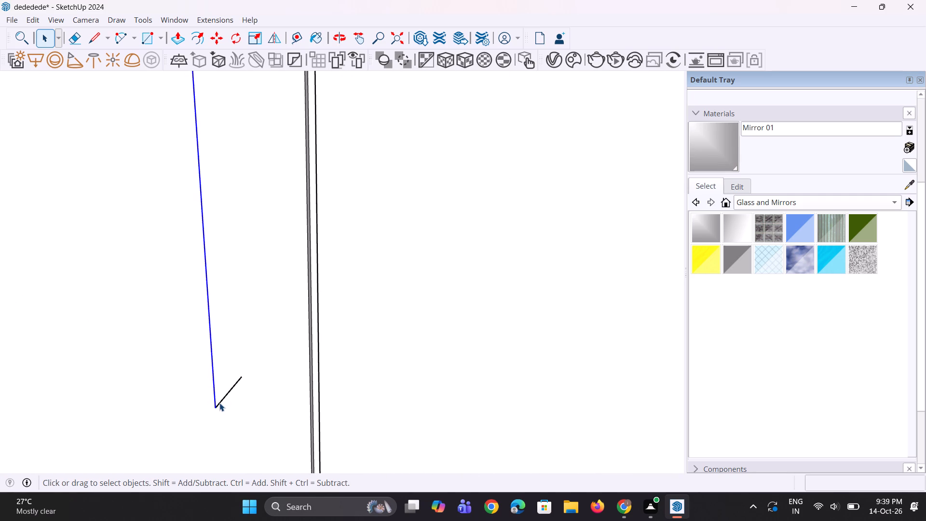
scroll(220, 403, "down", 16)
scroll(259, 151, "up", 8)
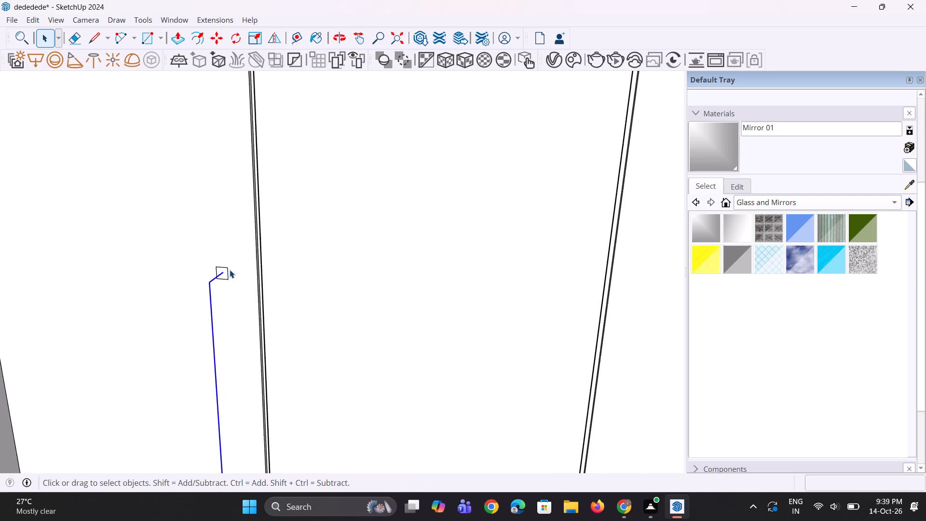
scroll(230, 270, "up", 10)
left_click(215, 267, "ctrl")
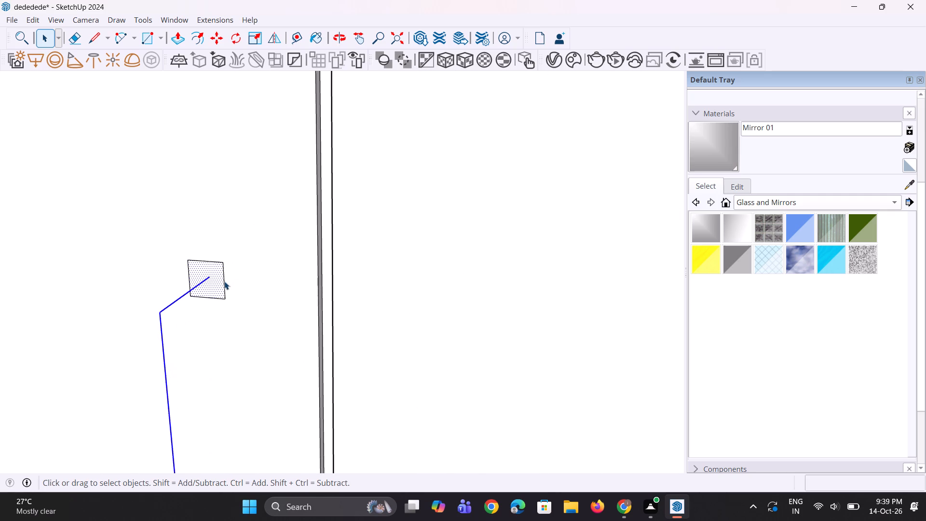
scroll(224, 281, "down", 5)
key("m")
left_click(225, 270)
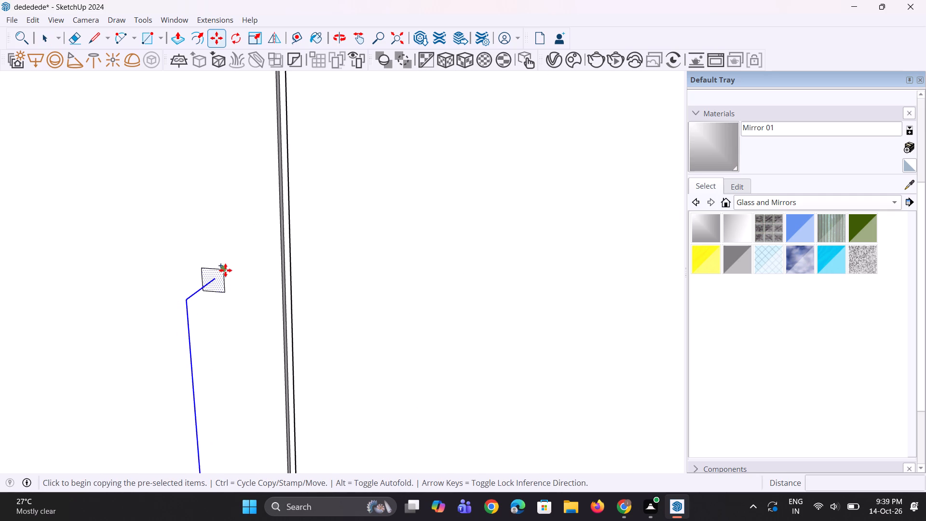
scroll(397, 265, "down", 1)
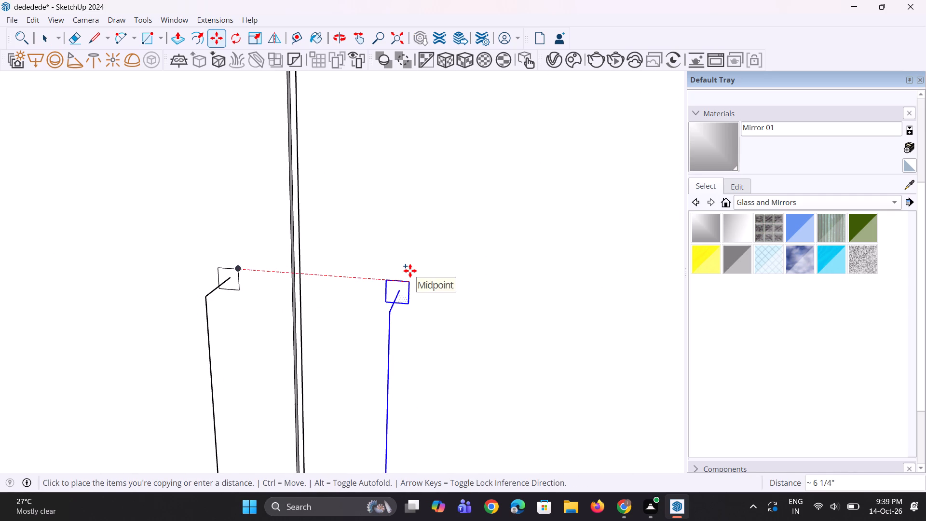
scroll(410, 271, "down", 8)
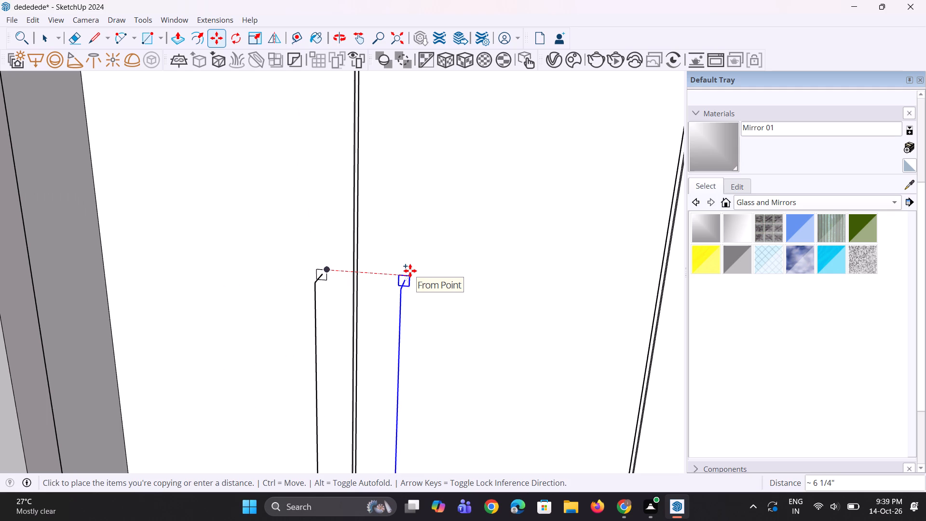
left_click(410, 271)
Copy the second door's handle path and profile about 2' 10 13/16" across, near the third tall door's far edge.
scroll(410, 271, "down", 10)
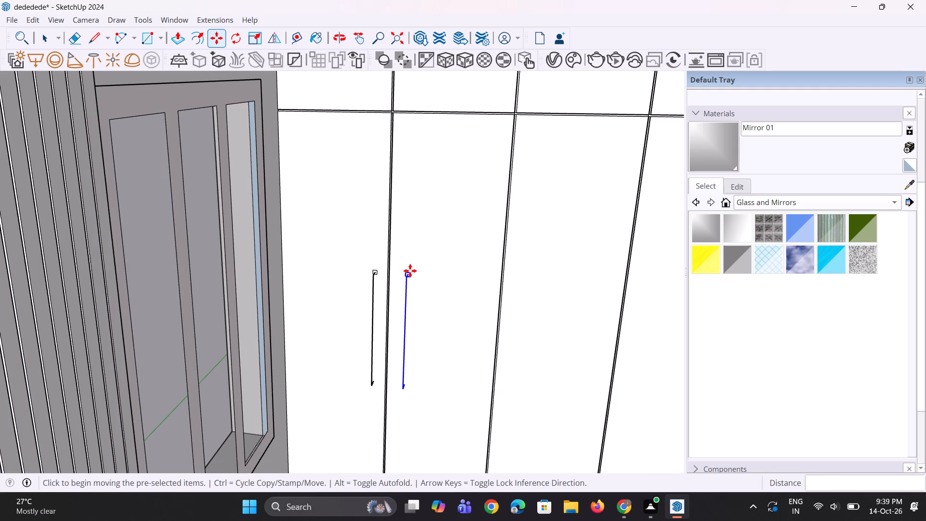
key("m")
scroll(410, 271, "up", 12)
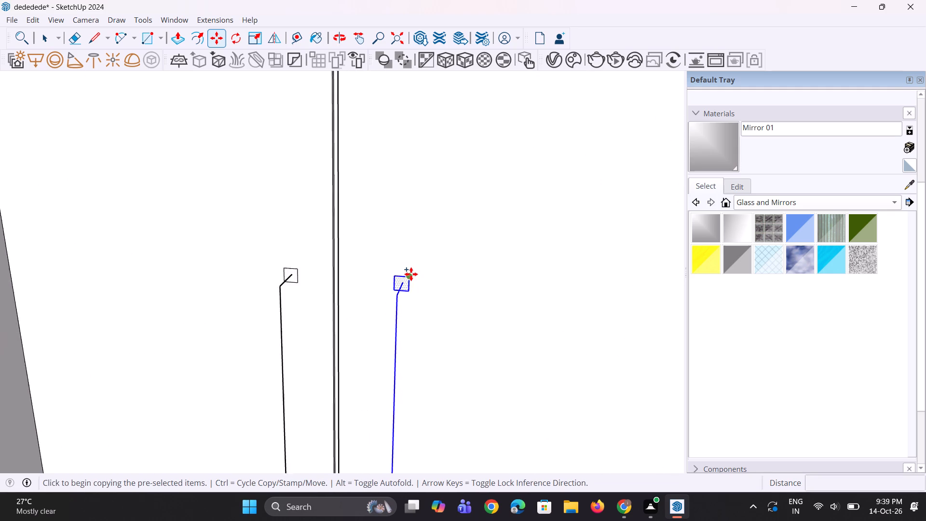
scroll(411, 274, "up", 1)
left_click(411, 274)
scroll(433, 277, "down", 10)
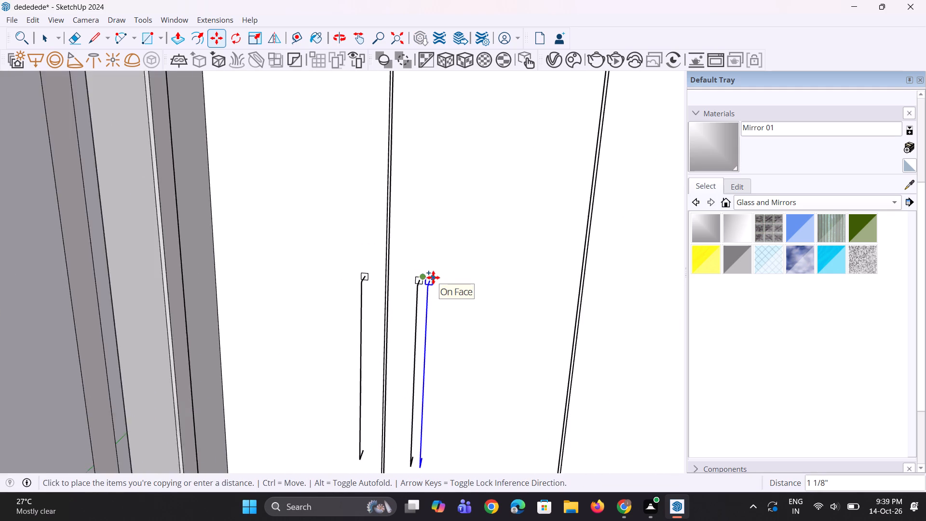
scroll(433, 277, "down", 11)
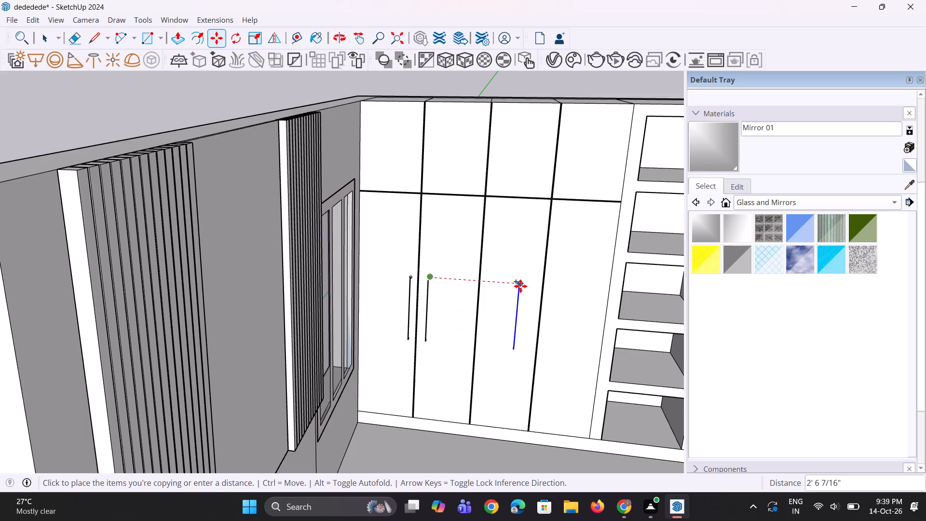
scroll(520, 286, "up", 6)
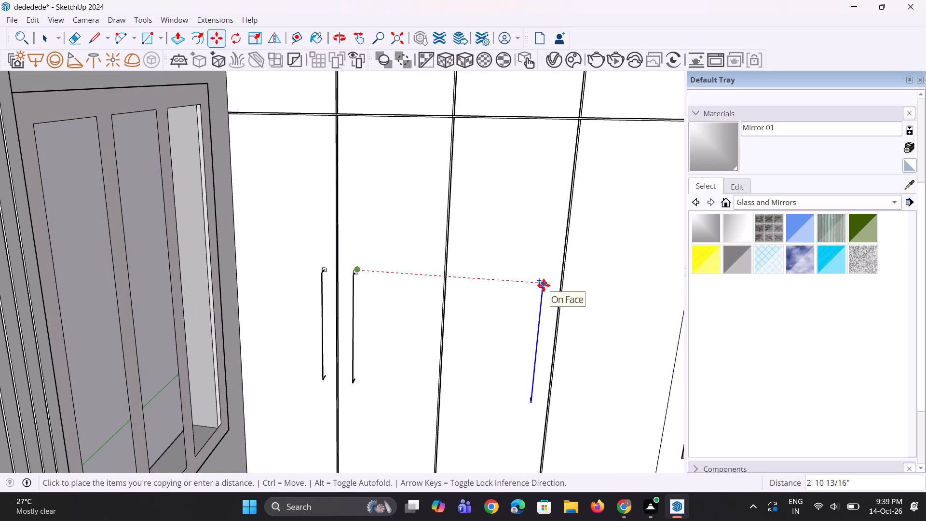
left_click(544, 285)
Copy the third door's handle path and profile about 7 5/16" across onto the fourth tall door and clear the selection.
key("m")
scroll(546, 285, "up", 6)
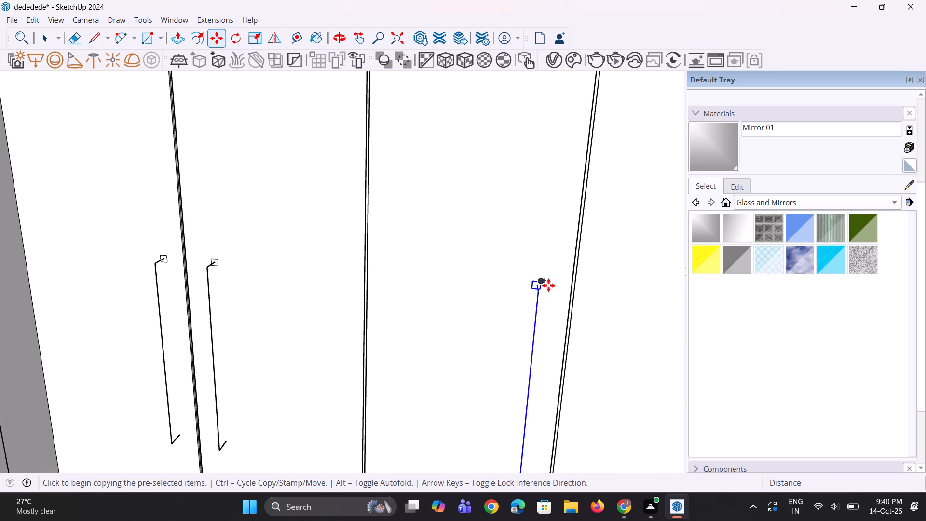
left_click(548, 285)
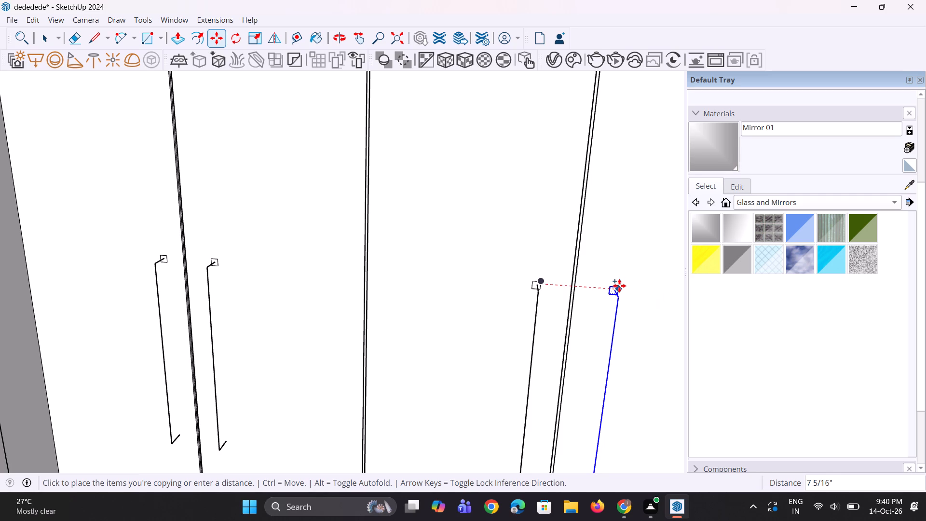
left_click(616, 287)
scroll(529, 305, "down", 5)
key("space")
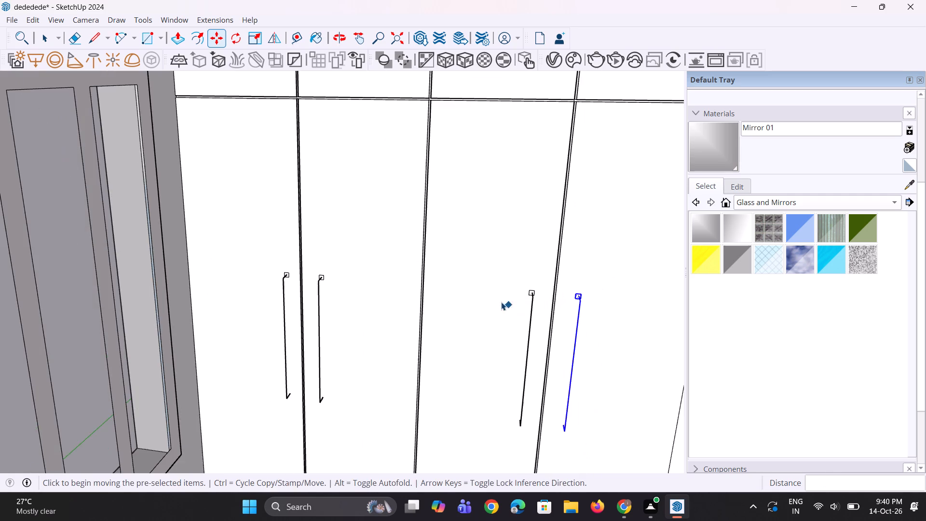
key("space")
key("space")
scroll(370, 308, "down", 14)
left_click(445, 157)
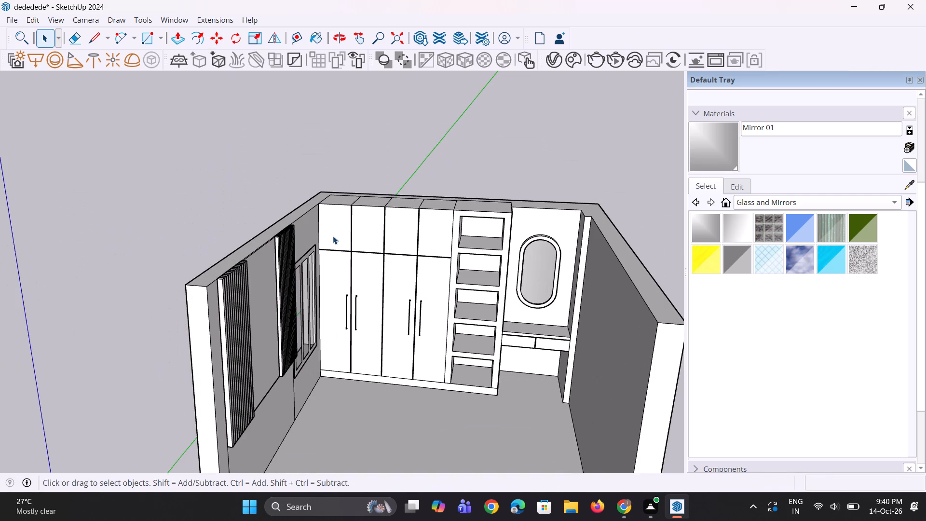
scroll(333, 236, "up", 3)
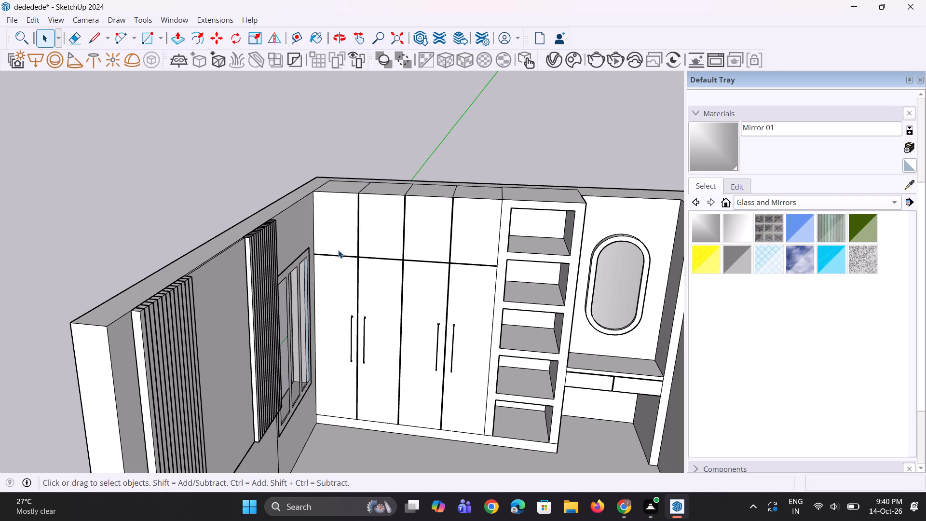
Sweep the small profile on the fourth tall door along its three-segment handle path with Follow Me.
scroll(352, 246, "down", 3)
middle_click_drag(362, 249, 300, 241)
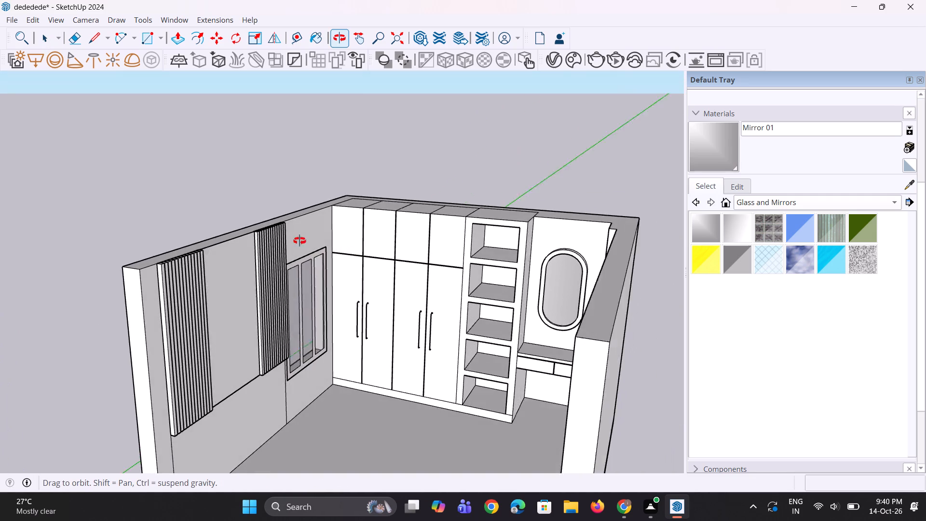
middle_click_drag(300, 241, 296, 239)
scroll(287, 238, "up", 3)
scroll(317, 271, "up", 12)
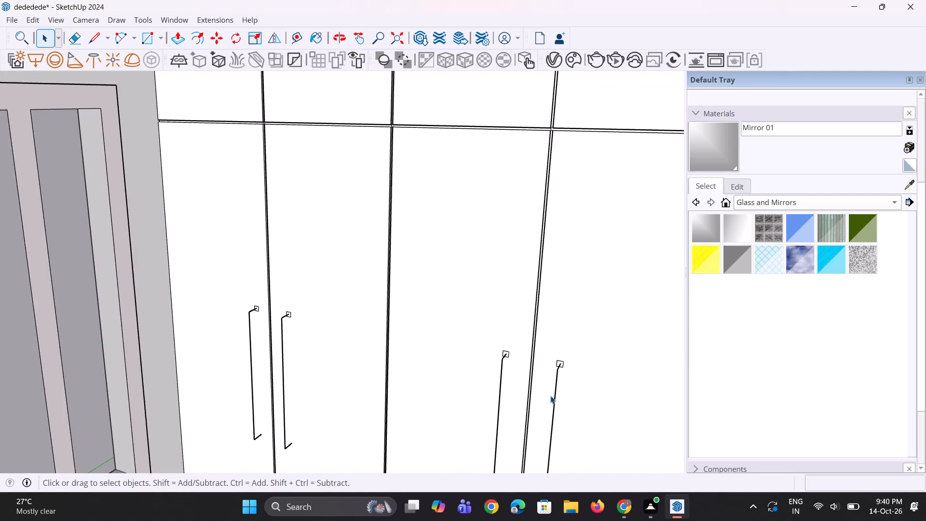
scroll(550, 396, "up", 9)
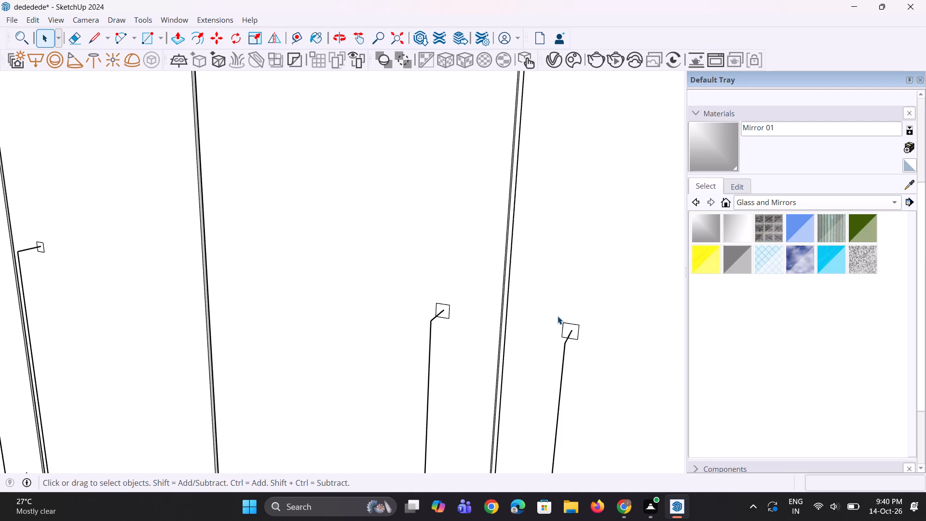
scroll(536, 256, "down", 4)
scroll(544, 314, "up", 6)
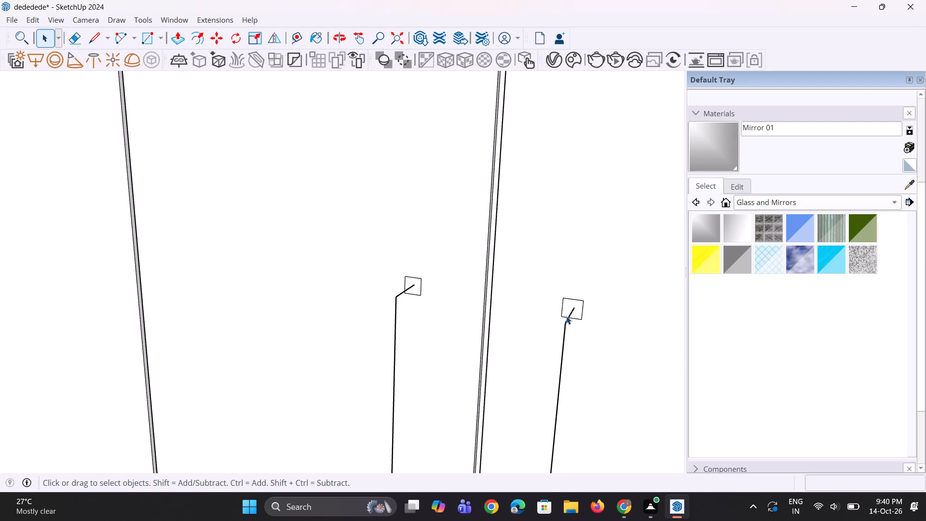
left_click(567, 316)
scroll(564, 329, "up", 3)
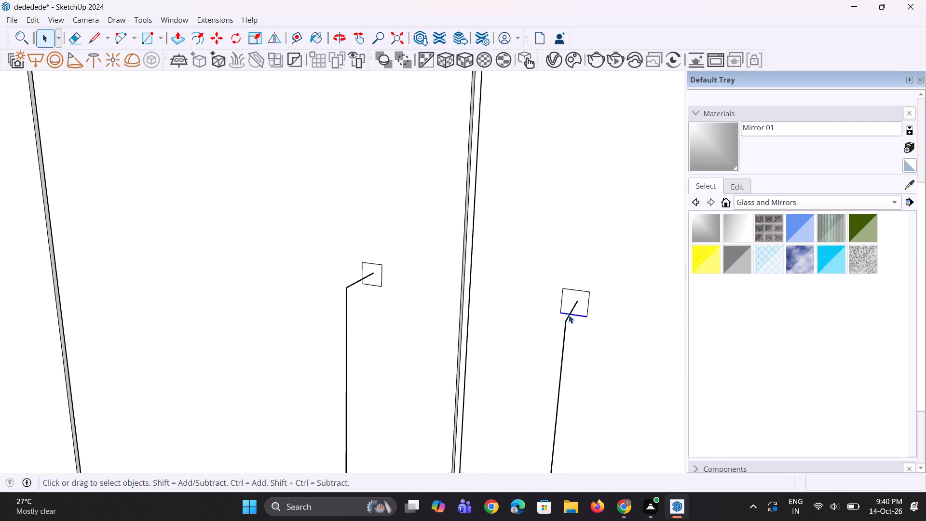
left_click(569, 315)
left_click(564, 336, "ctrl")
scroll(479, 275, "down", 14)
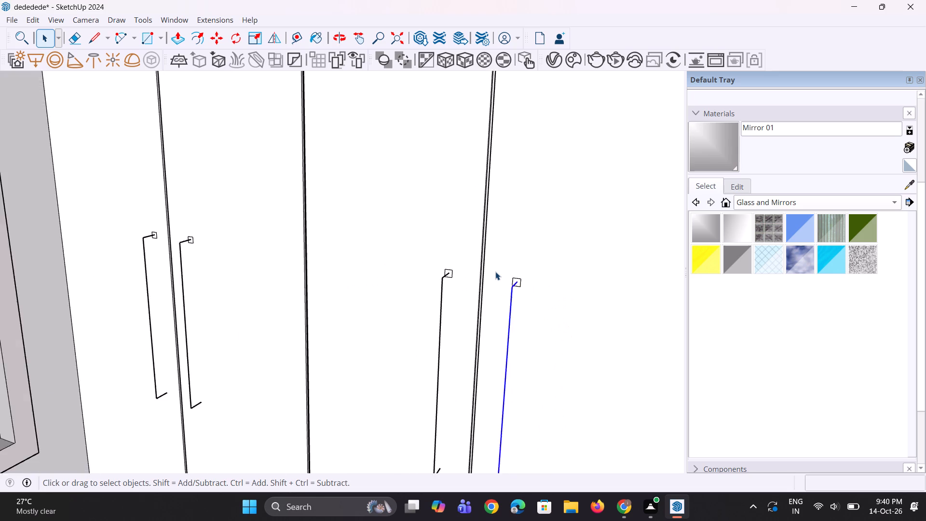
scroll(495, 272, "down", 8)
scroll(536, 391, "up", 18)
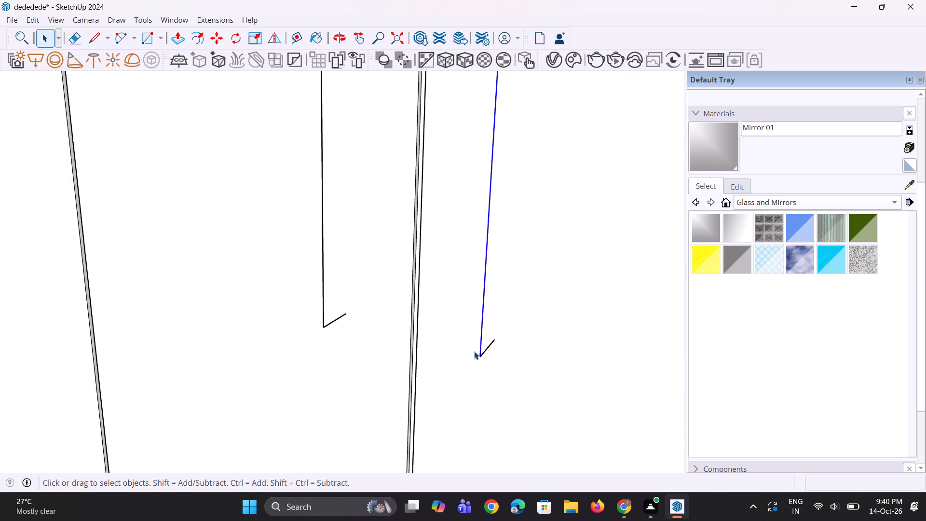
scroll(474, 351, "up", 7)
left_click(491, 355, "ctrl")
scroll(505, 370, "down", 2)
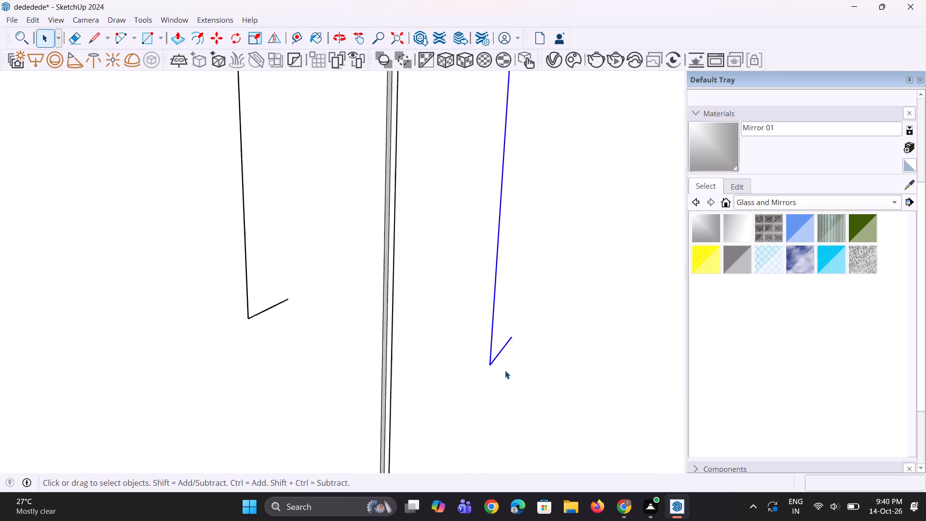
scroll(505, 370, "down", 20)
scroll(468, 196, "up", 3)
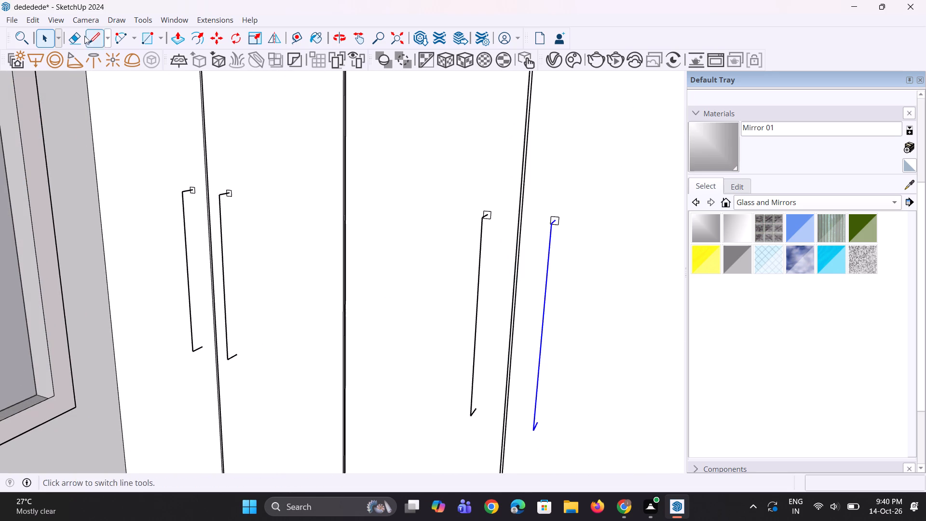
left_click(14, 36)
key("f")
key("o")
key("l")
key("l")
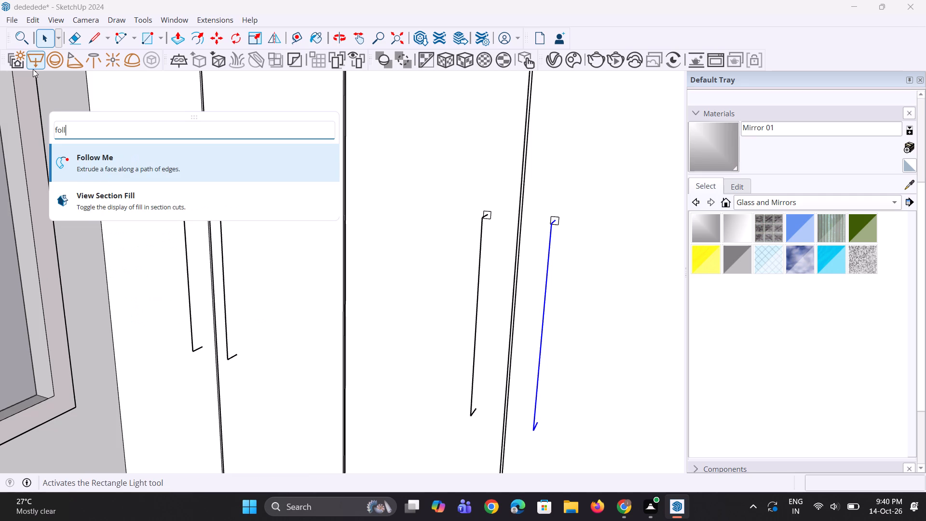
left_click(103, 163)
scroll(555, 224, "up", 7)
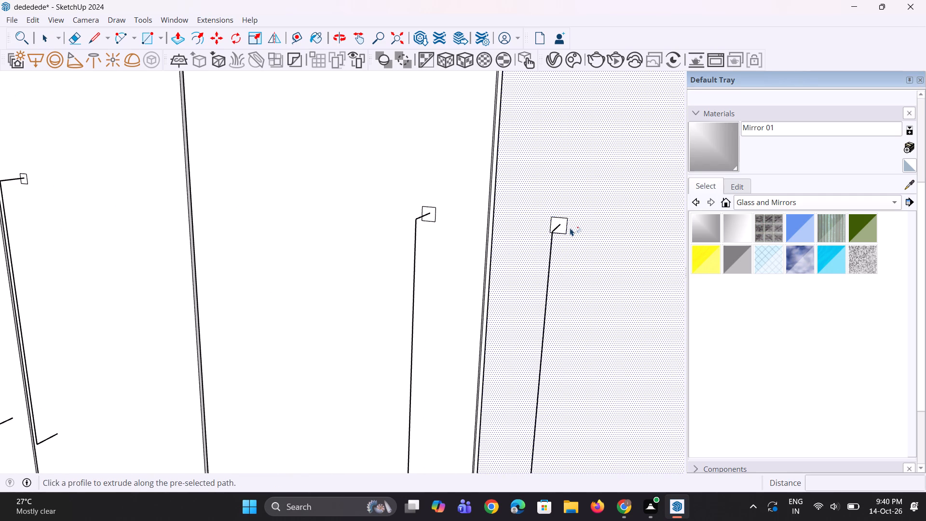
left_click(563, 225)
scroll(551, 253, "down", 11)
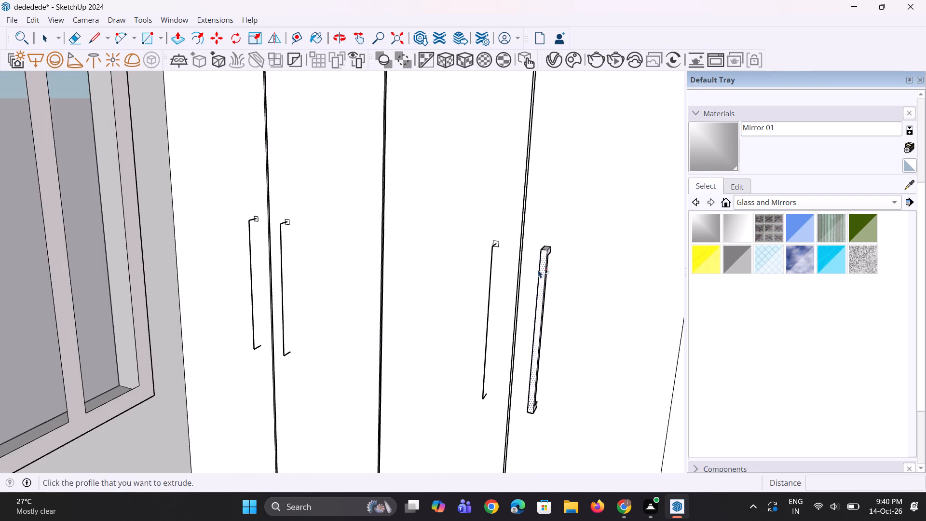
middle_click_drag(511, 282, 578, 277)
scroll(513, 256, "up", 3)
key("space")
key("space")
Sweep the third tall door's small profile along its three handle path segments with Follow Me.
scroll(502, 244, "up", 1)
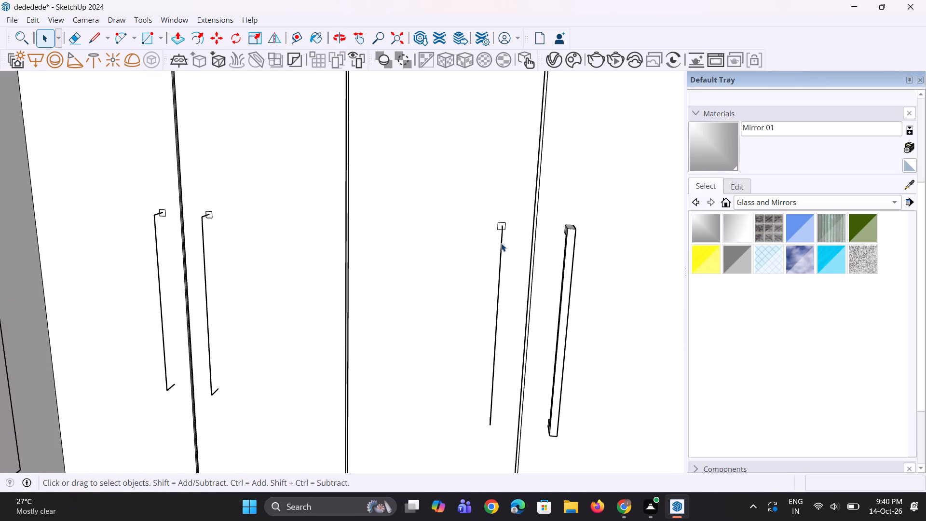
scroll(501, 243, "up", 1)
left_click(501, 243)
middle_click_drag(506, 267, 578, 275)
scroll(494, 222, "up", 8)
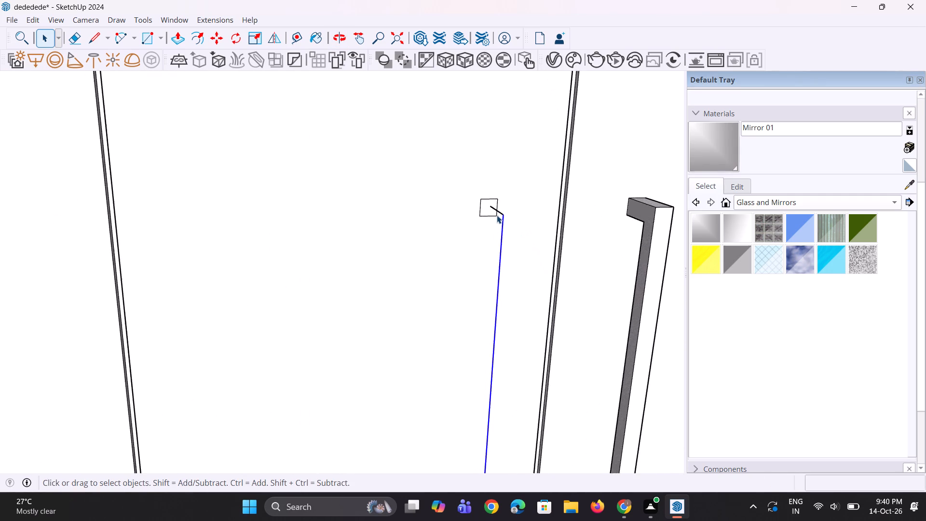
scroll(497, 215, "up", 3)
left_click(499, 211, "ctrl")
scroll(499, 211, "down", 4)
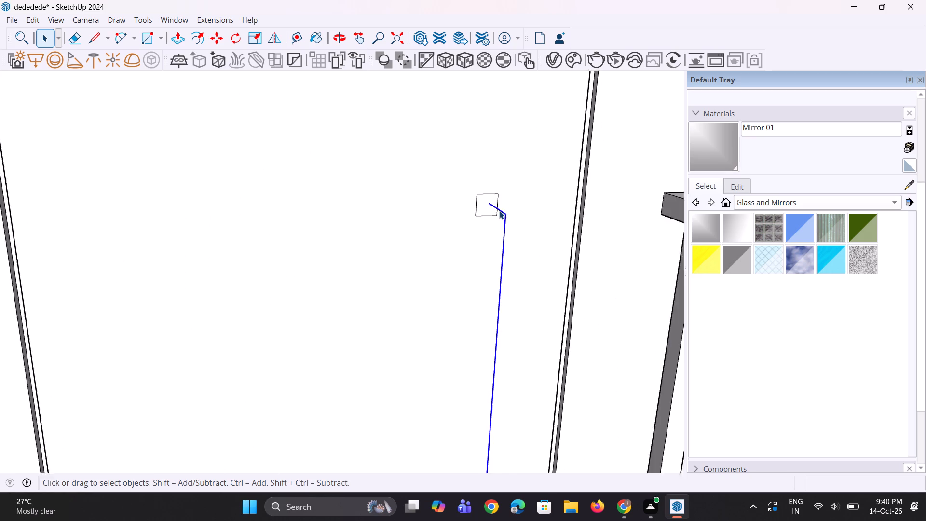
scroll(499, 211, "down", 11)
scroll(488, 433, "up", 3)
scroll(488, 376, "up", 13)
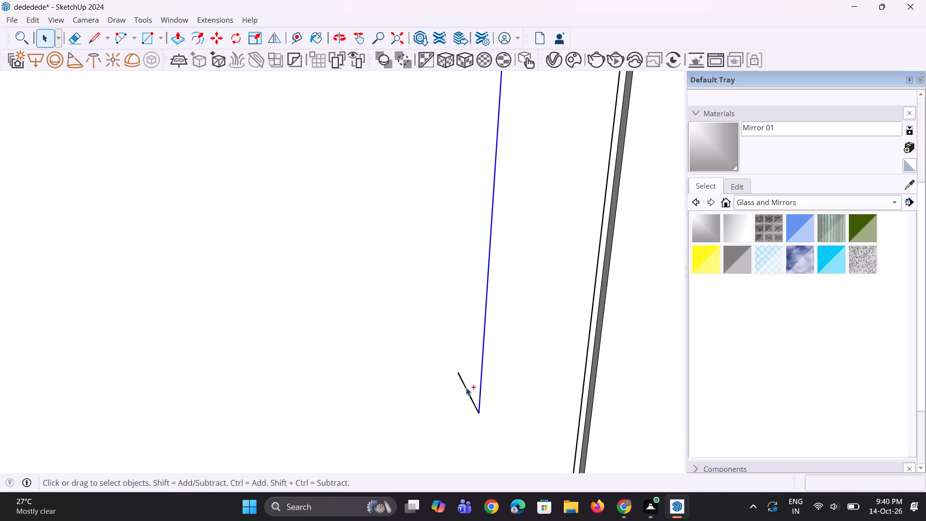
left_click(464, 387, "ctrl")
scroll(472, 401, "down", 20)
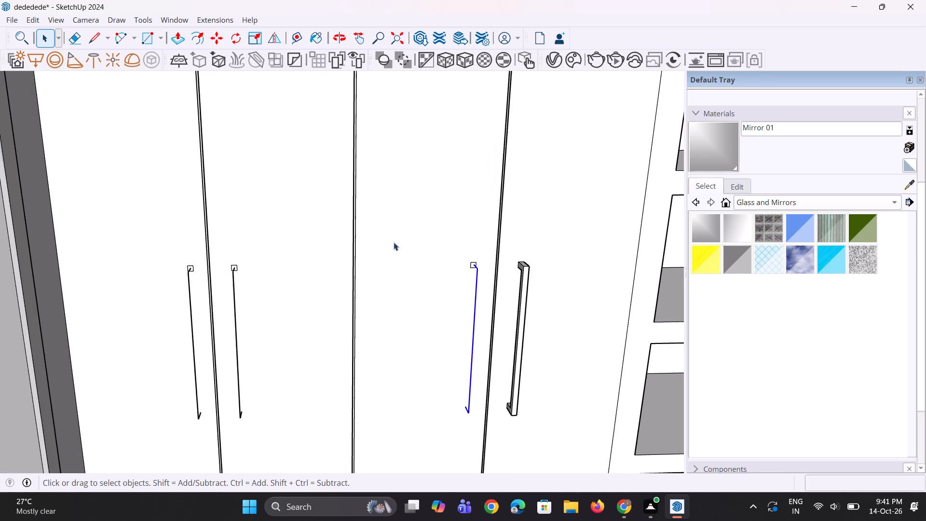
left_click(26, 36)
key("f")
key("o")
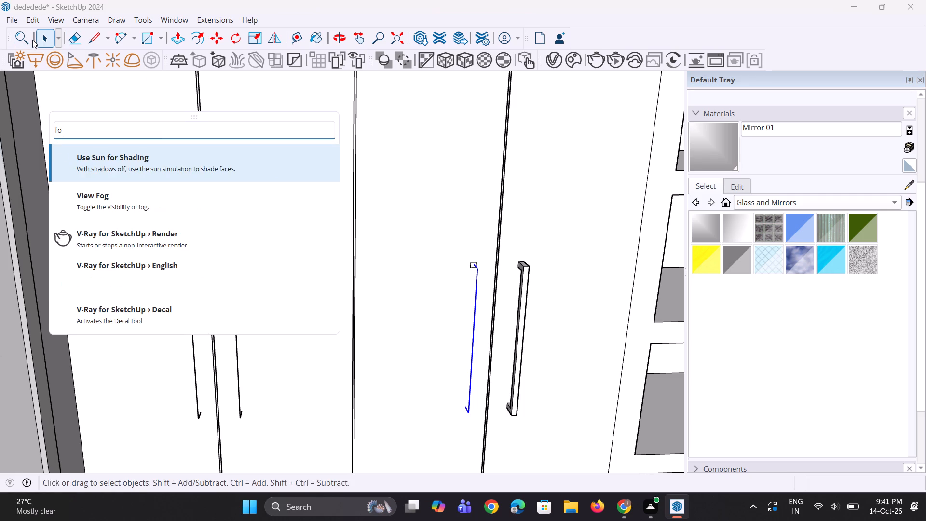
key("l")
key("l")
left_click(119, 154)
scroll(386, 237, "up", 5)
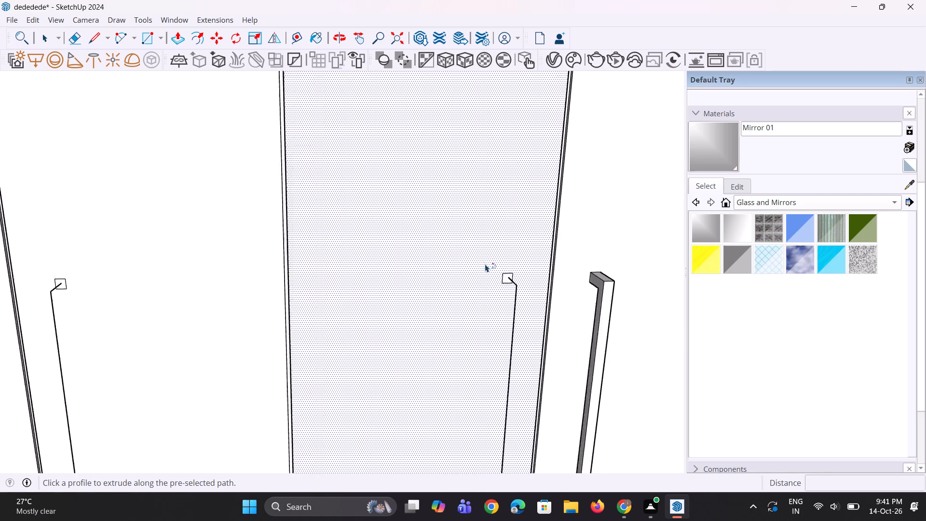
scroll(485, 264, "up", 5)
left_click(510, 289)
scroll(513, 290, "down", 7)
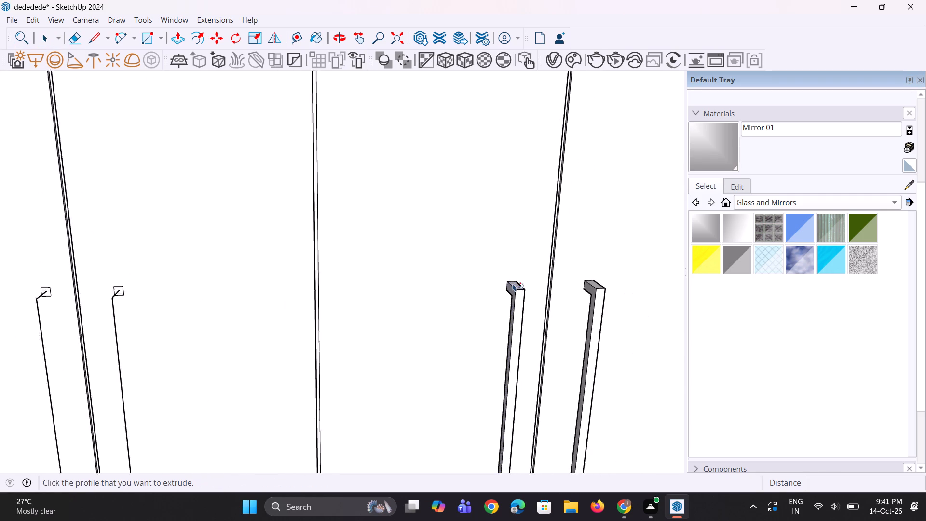
scroll(513, 283, "down", 8)
middle_click_drag(469, 329, 417, 309)
key("space")
key("space")
Extrude the second tall door's small profile along its three-segment handle path with Follow Me.
scroll(323, 310, "up", 4)
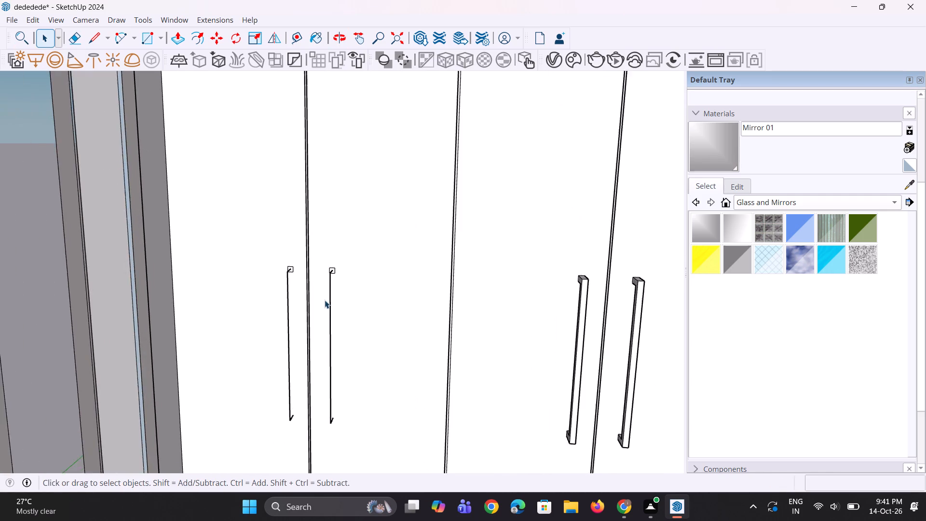
scroll(325, 300, "up", 2)
left_click(333, 295)
middle_click_drag(340, 300, 218, 263)
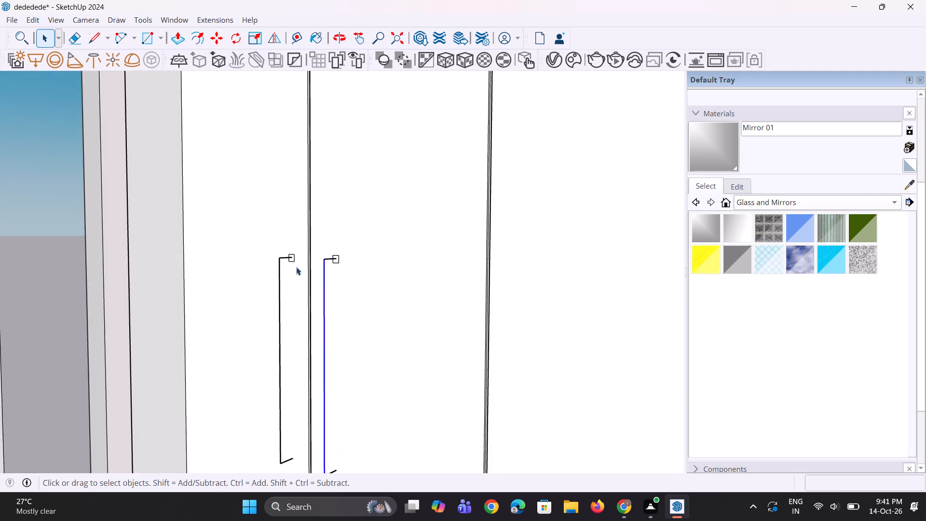
scroll(310, 268, "up", 6)
left_click(335, 250, "ctrl")
scroll(359, 260, "down", 5)
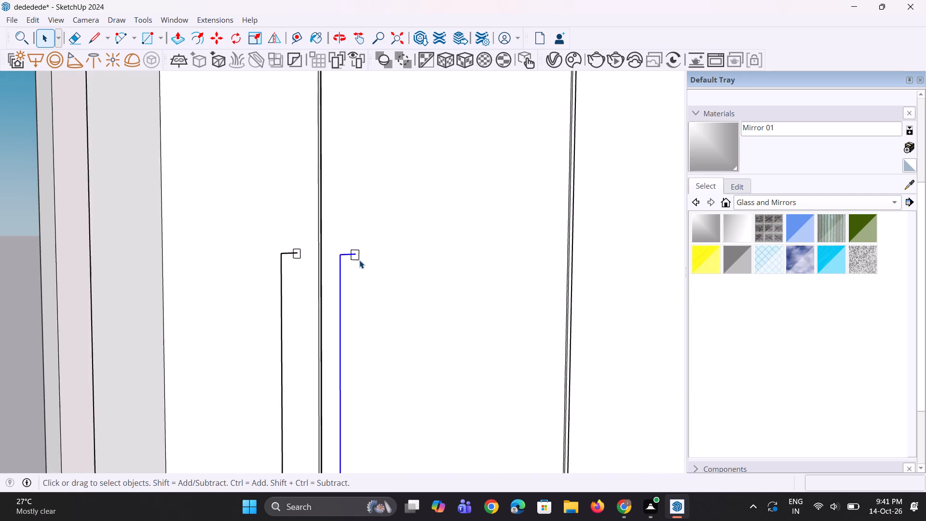
scroll(359, 260, "down", 7)
scroll(376, 400, "up", 11)
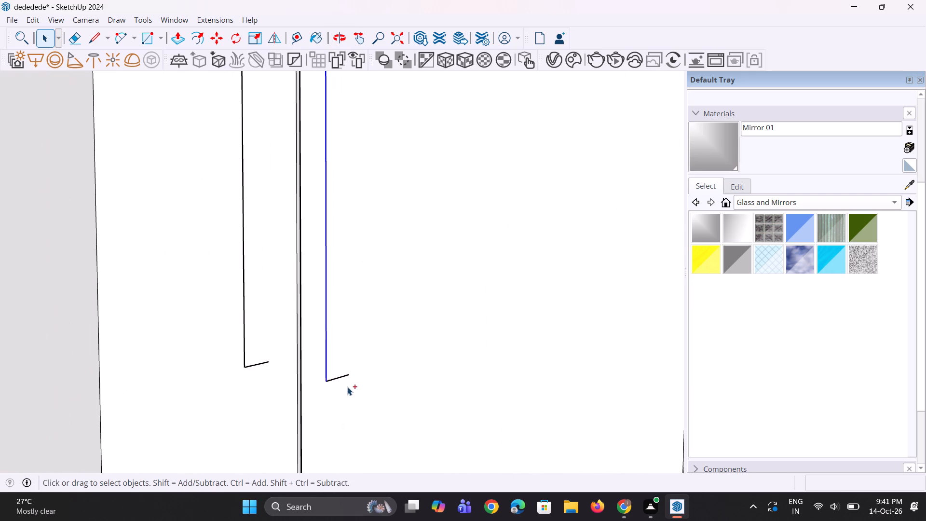
left_click(339, 378, "ctrl")
scroll(363, 386, "down", 9)
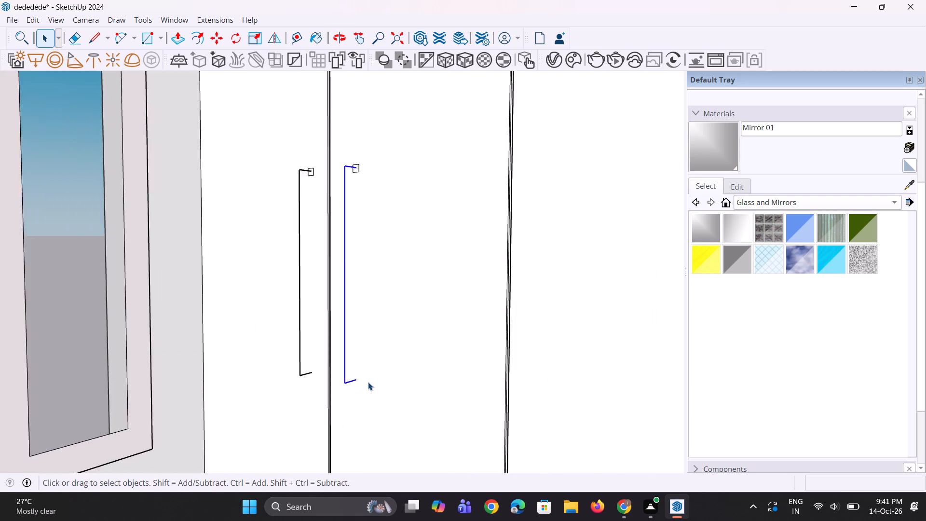
scroll(368, 382, "down", 2)
left_click(18, 42)
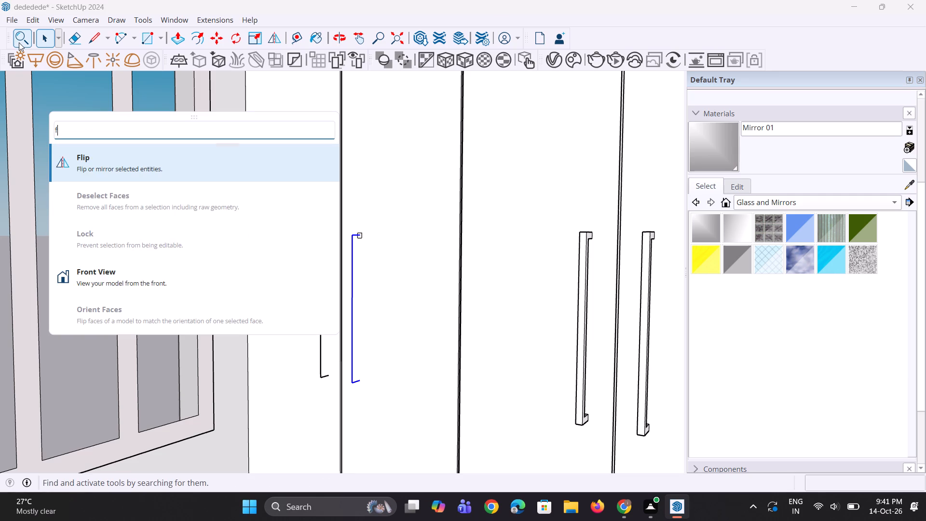
key("f")
key("o")
key("l")
key("l")
left_click(122, 162)
scroll(357, 210, "up", 7)
left_click(360, 250)
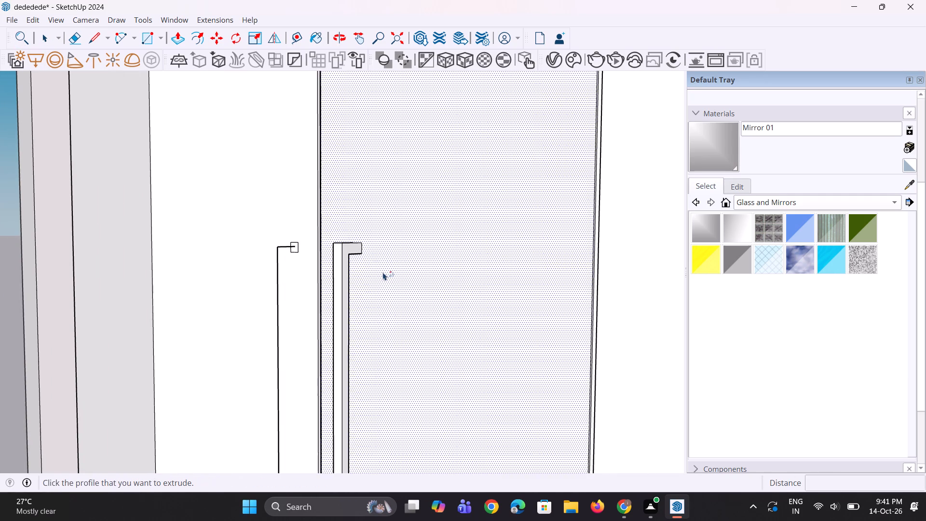
scroll(389, 274, "down", 11)
middle_click_drag(393, 273, 501, 279)
key("space")
key("space")
Sweep the first tall door's small profile along its three-segment handle path with Follow Me and clear the selection.
scroll(344, 282, "up", 3)
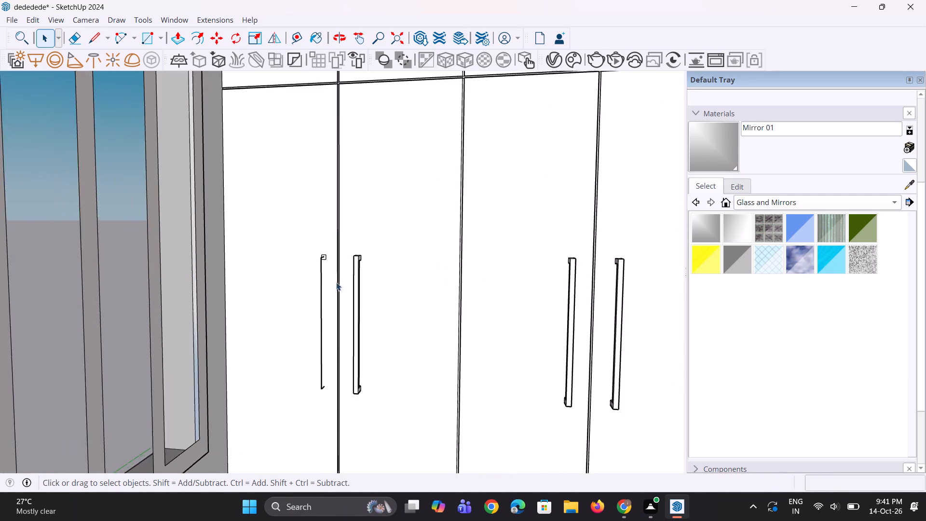
scroll(299, 285, "up", 3)
left_click(327, 276)
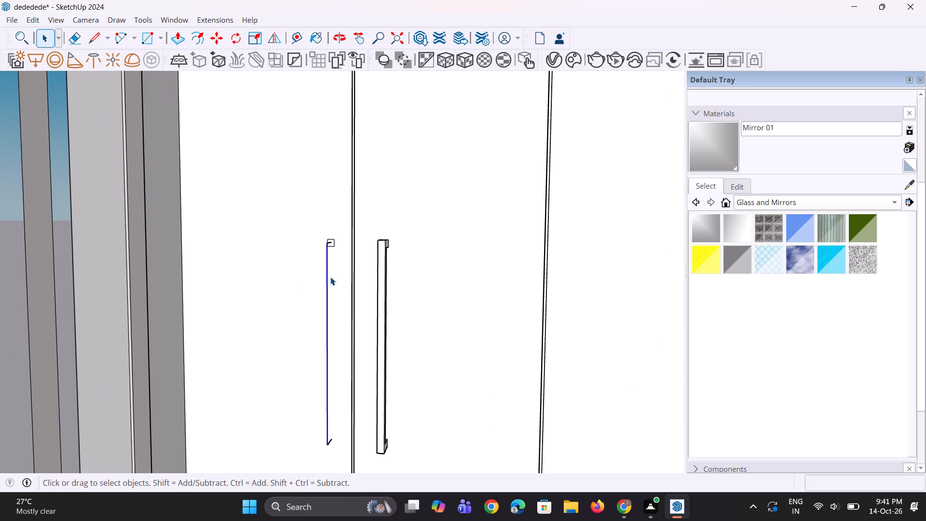
middle_click_drag(350, 277, 266, 242)
scroll(297, 240, "up", 7)
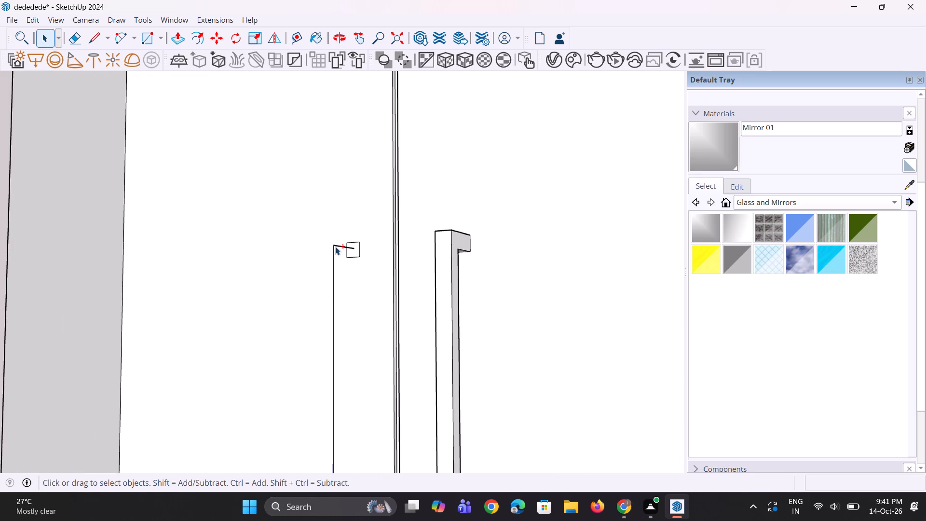
left_click(337, 244, "ctrl")
left_click(348, 248)
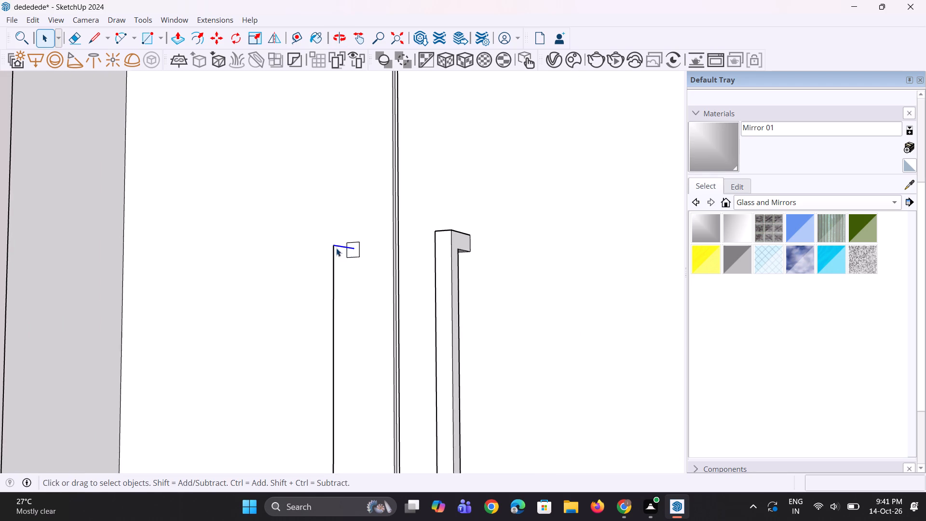
scroll(330, 248, "up", 4)
left_click(334, 254, "ctrl")
scroll(333, 238, "down", 10)
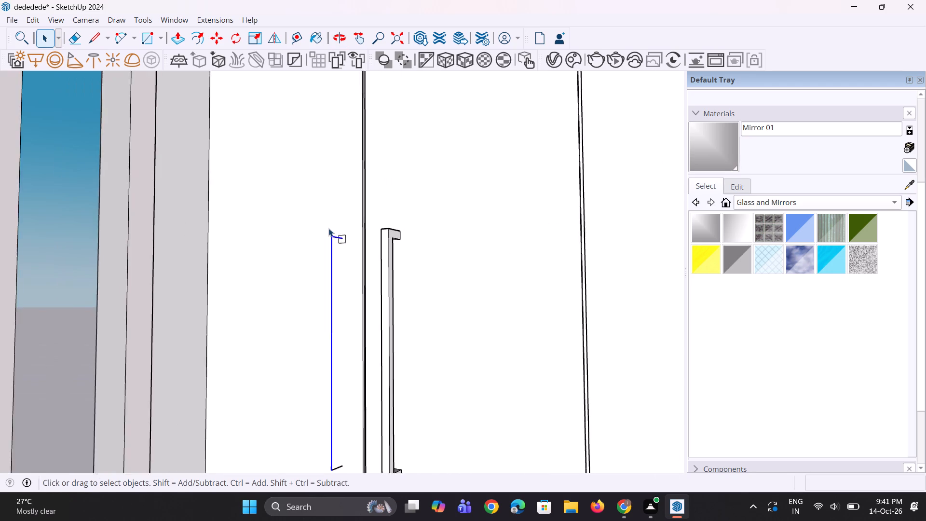
scroll(328, 228, "down", 5)
scroll(346, 362, "up", 2)
scroll(329, 419, "up", 3)
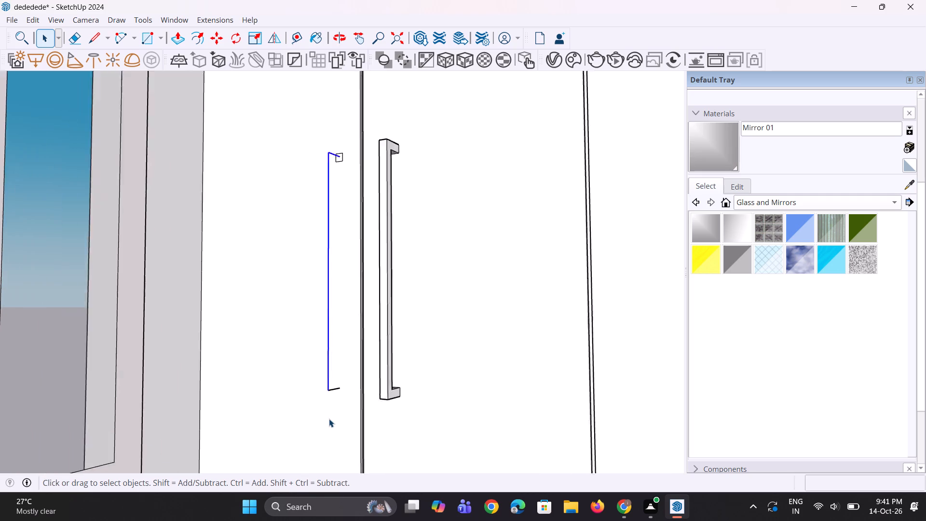
scroll(329, 419, "up", 9)
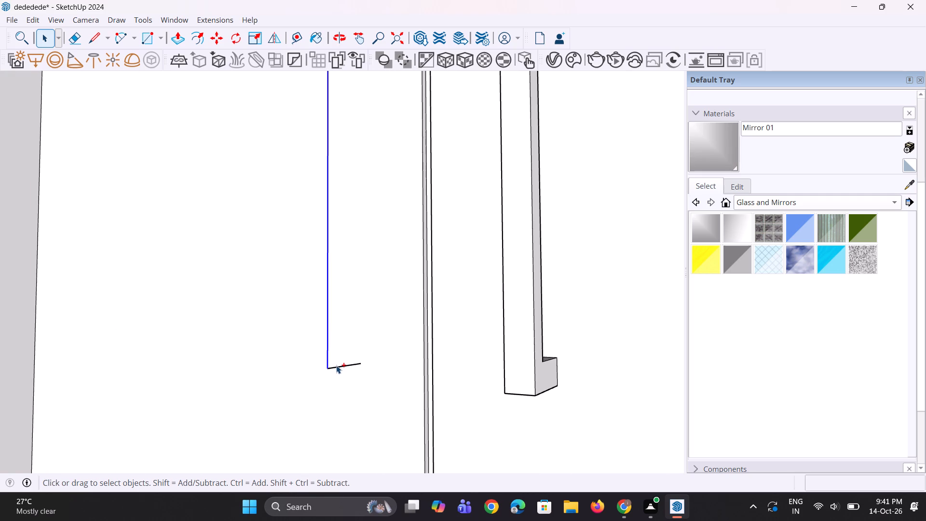
left_click(337, 366, "ctrl")
scroll(399, 437, "down", 10)
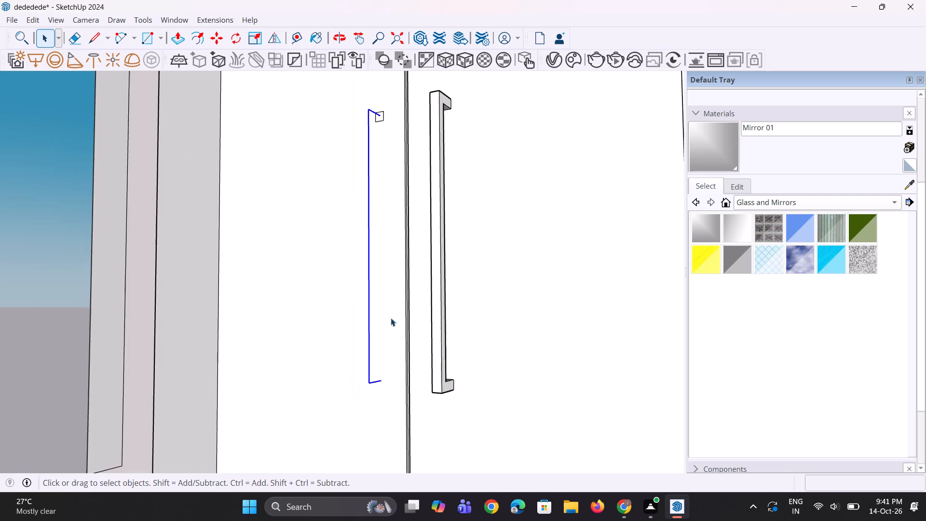
left_click(19, 36)
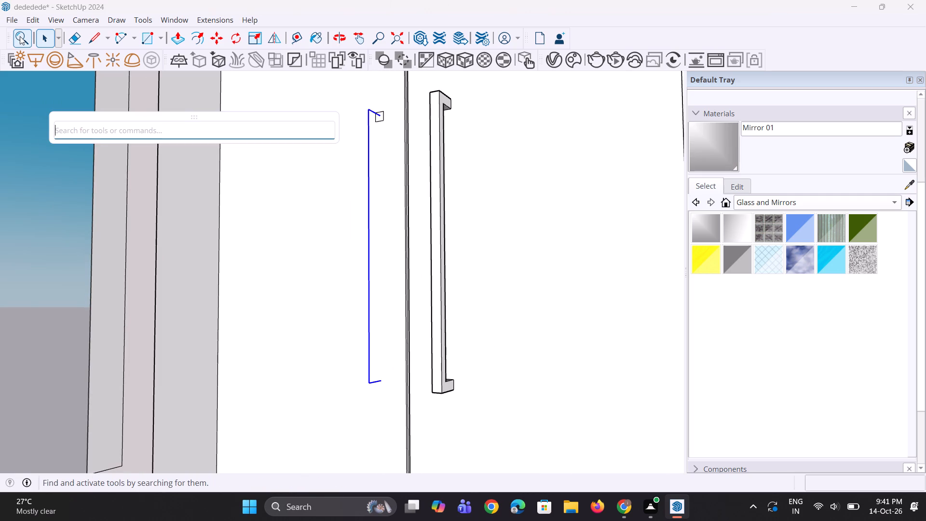
type("fol")
key("l")
left_click(141, 169)
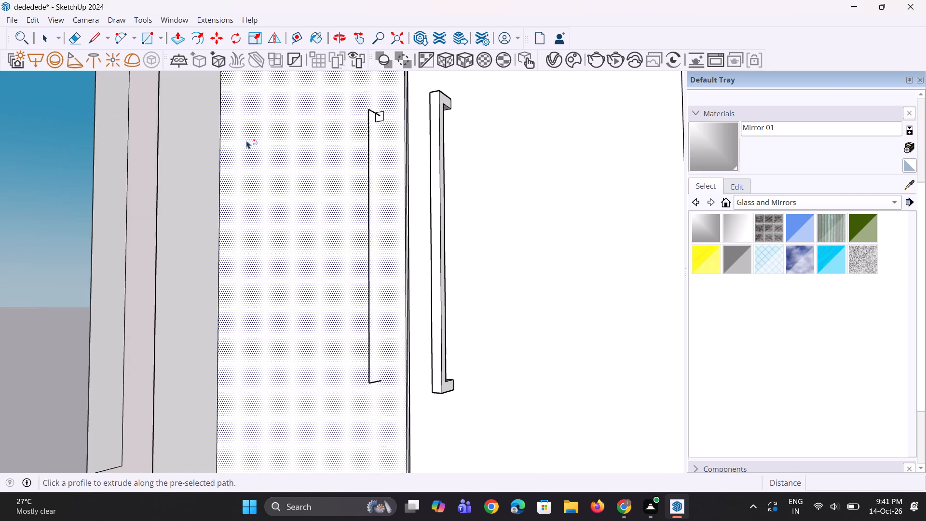
scroll(341, 117, "up", 3)
left_click(390, 121)
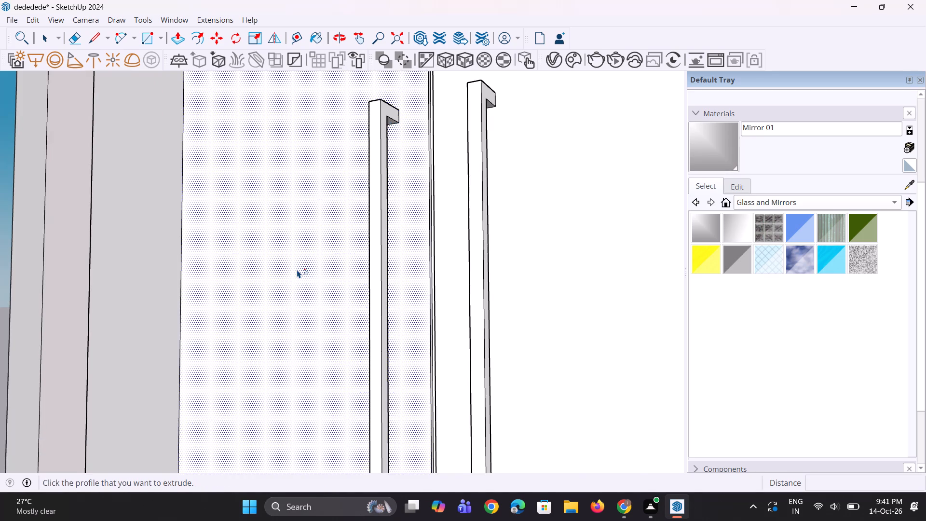
scroll(297, 270, "down", 11)
key("space")
key("space")
scroll(298, 269, "down", 5)
middle_click_drag(306, 273, 416, 310)
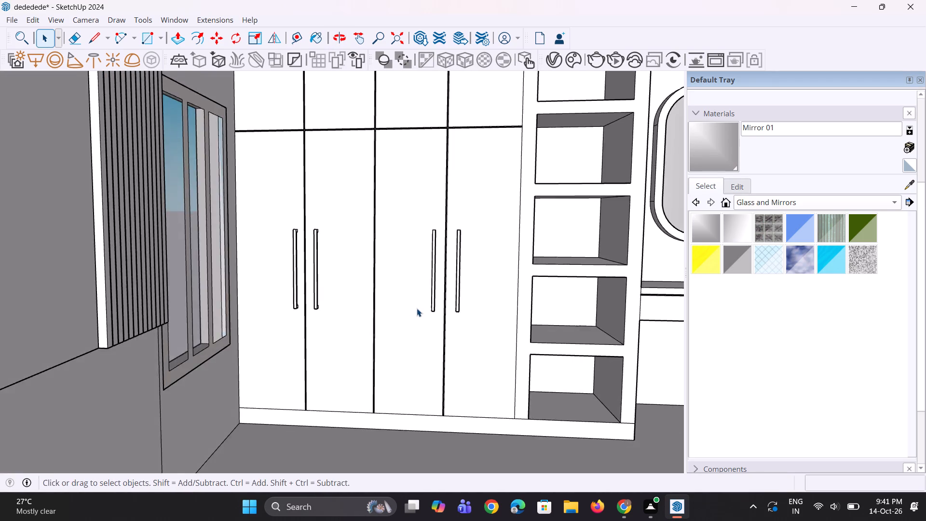
scroll(417, 308, "down", 6)
scroll(415, 307, "up", 1)
middle_click_drag(415, 307, 372, 307)
key("space")
key("space")
left_click(405, 102)
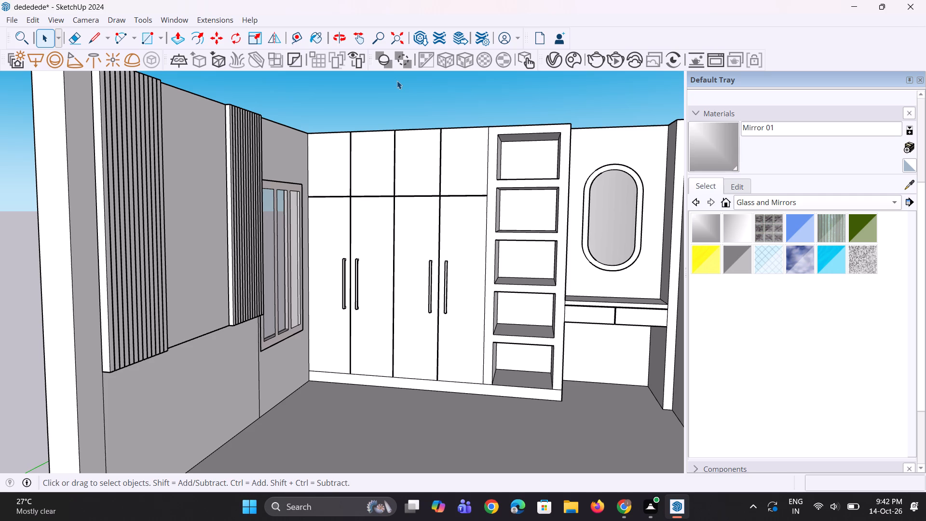
Raise the connected top face of the bedroom walls by about 8 7/16" with Push/Pull.
scroll(207, 158, "down", 7)
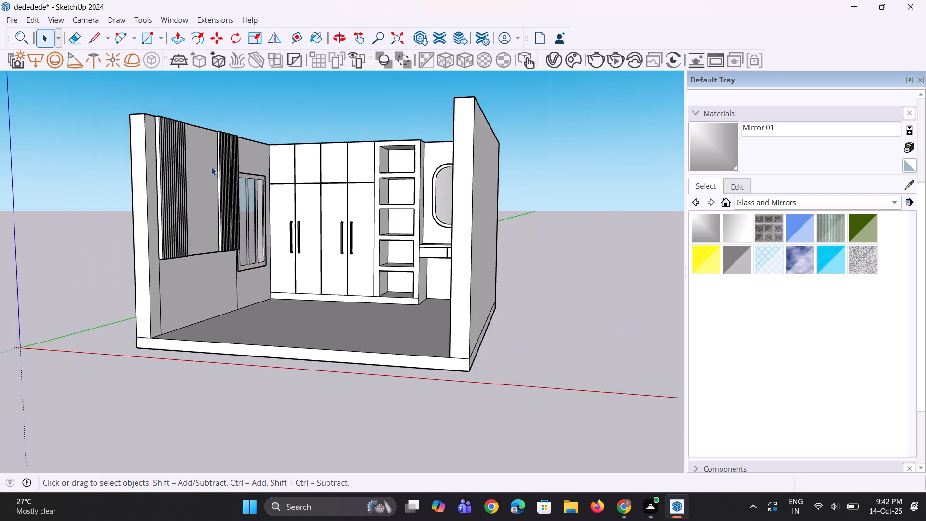
middle_click_drag(211, 167, 231, 304)
scroll(208, 218, "up", 5)
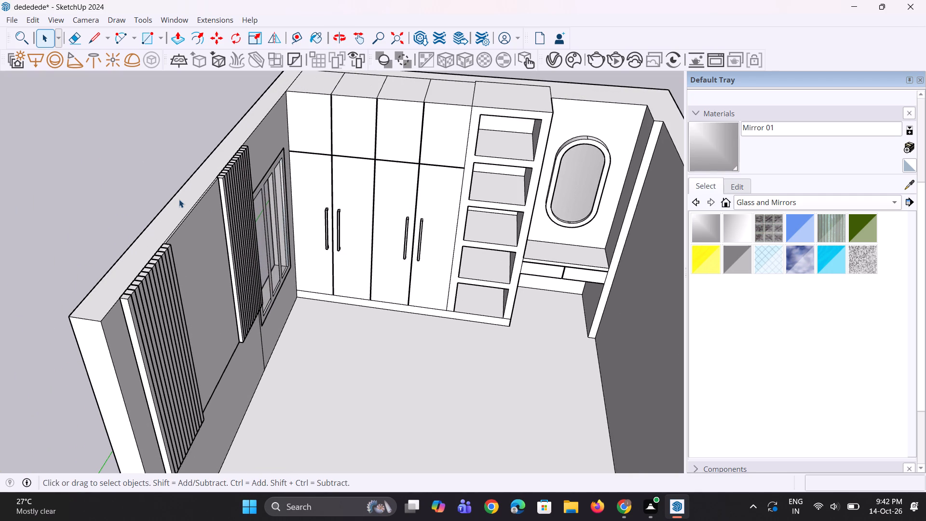
key("p")
left_click(178, 200)
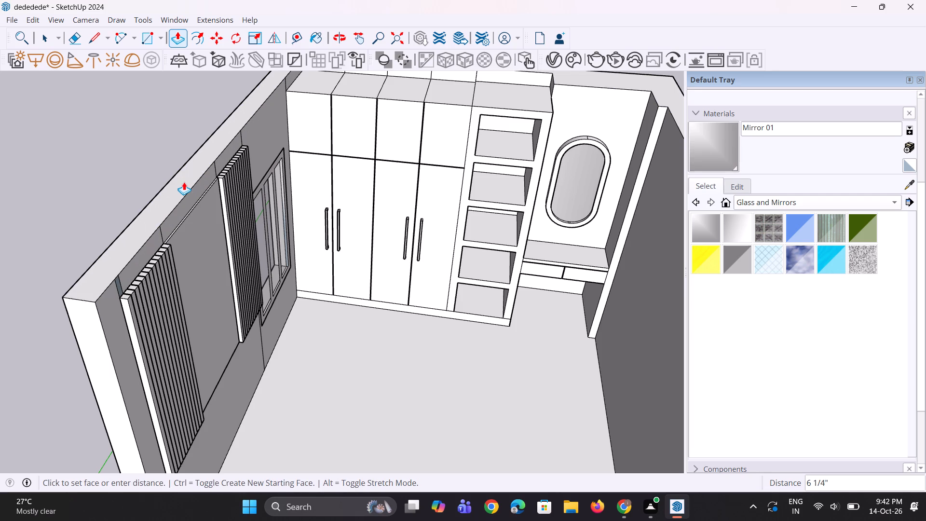
left_click(189, 175)
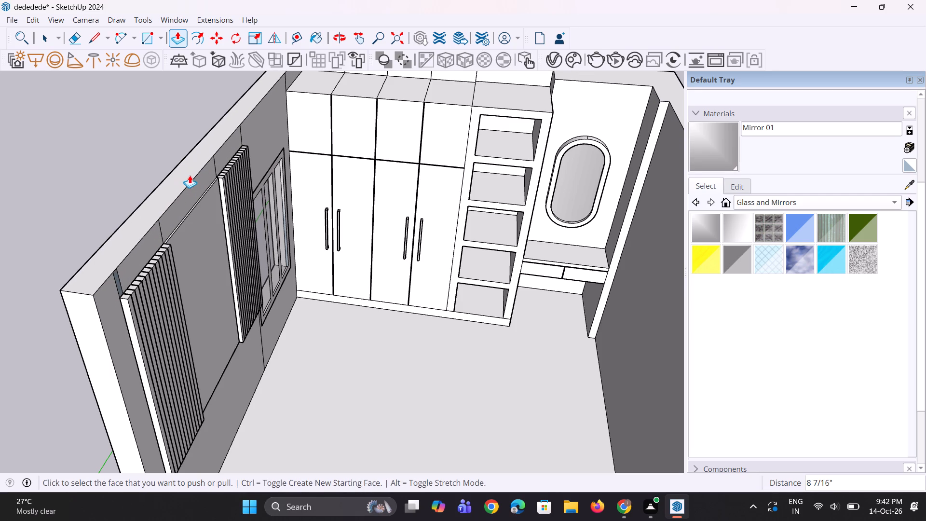
Erase the leftover vertical seam lines on the raised window wall above the slatted panels and the window.
scroll(200, 219, "down", 4)
middle_click_drag(200, 219, 151, 187)
scroll(112, 188, "up", 8)
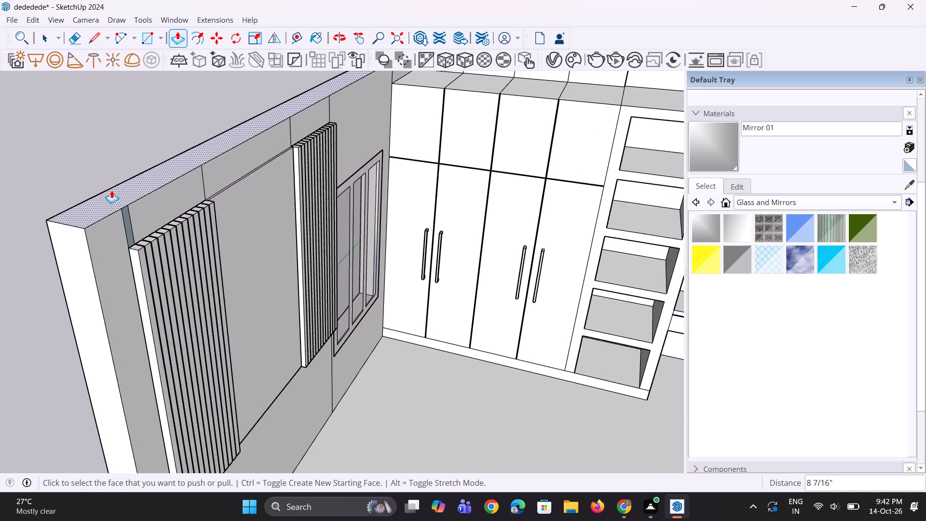
scroll(111, 190, "up", 3)
key("e")
left_click_drag(127, 242, 147, 224)
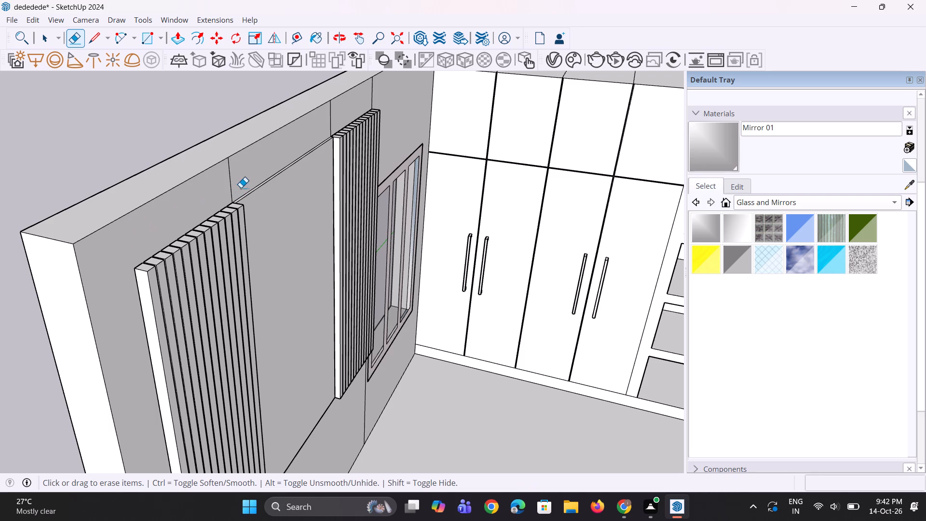
left_click_drag(227, 187, 251, 168)
scroll(186, 252, "down", 4)
scroll(305, 148, "up", 7)
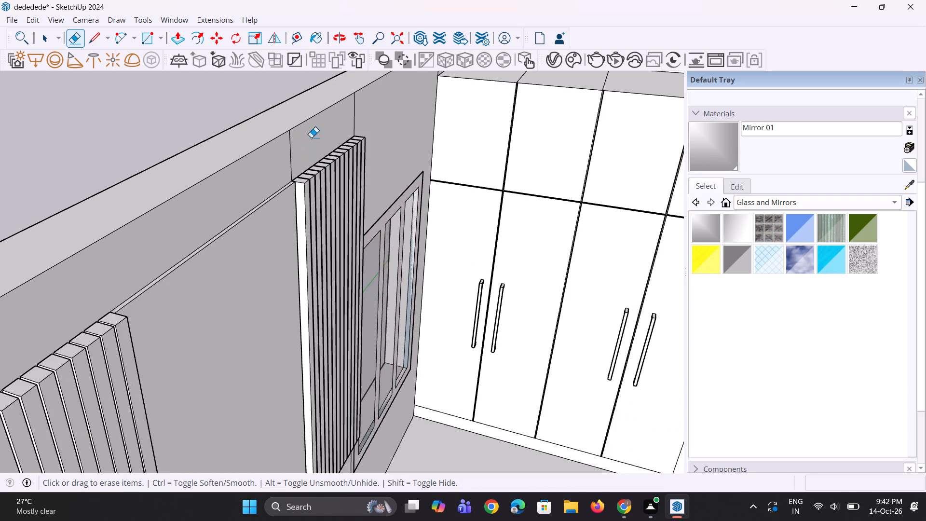
left_click_drag(397, 100, 233, 185)
scroll(240, 237, "down", 3)
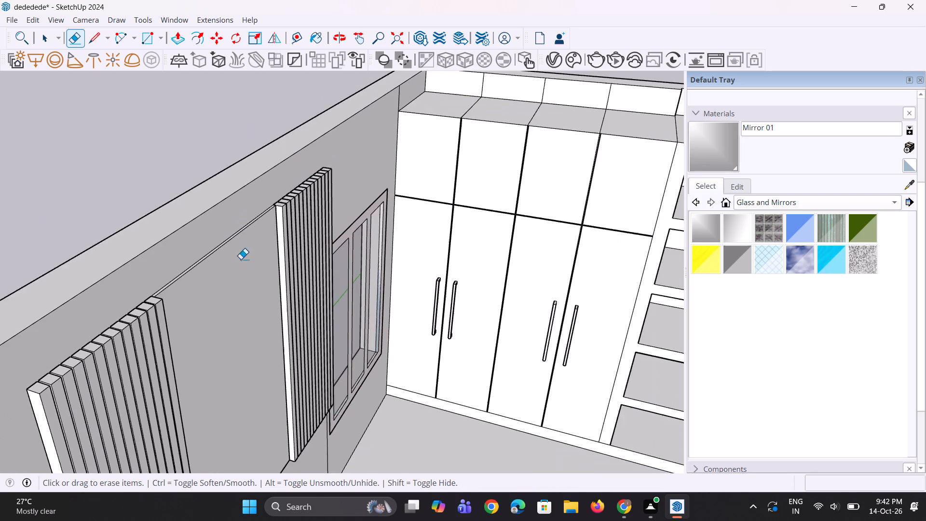
scroll(241, 259, "down", 5)
scroll(358, 151, "up", 4)
left_click_drag(376, 117, 333, 140)
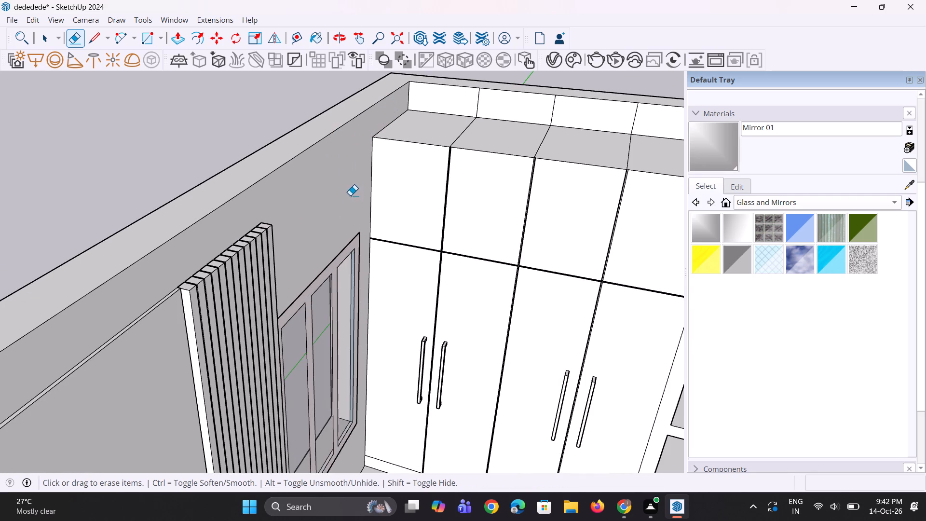
Erase the vertical seam lines on the raised back wall strip above the wardrobe's four doors.
scroll(350, 204, "down", 5)
scroll(434, 133, "up", 13)
left_click_drag(423, 135, 642, 161)
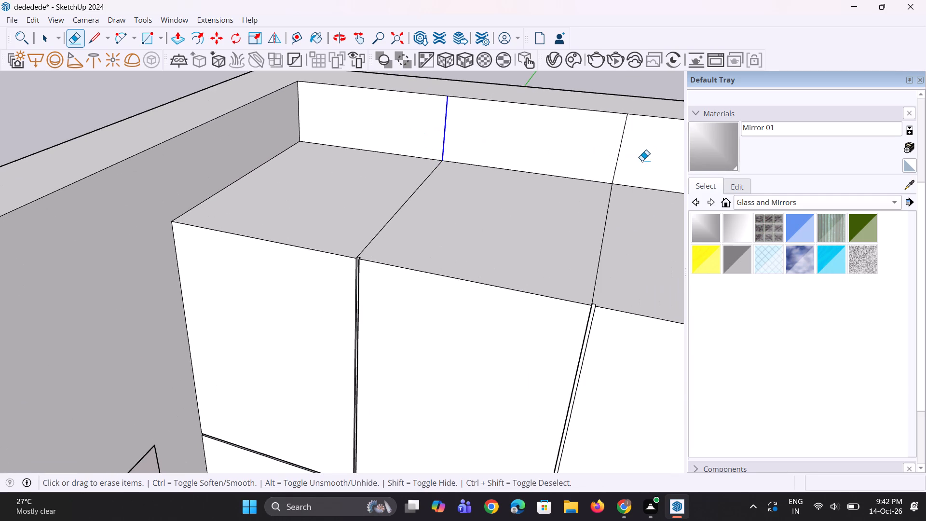
left_click_drag(642, 161, 650, 162)
scroll(324, 227, "down", 14)
scroll(541, 218, "up", 3)
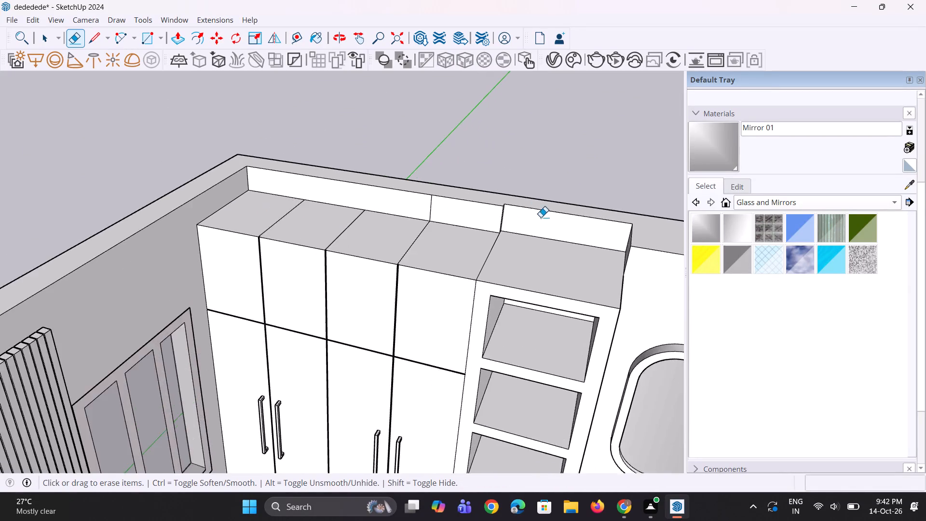
scroll(541, 217, "up", 11)
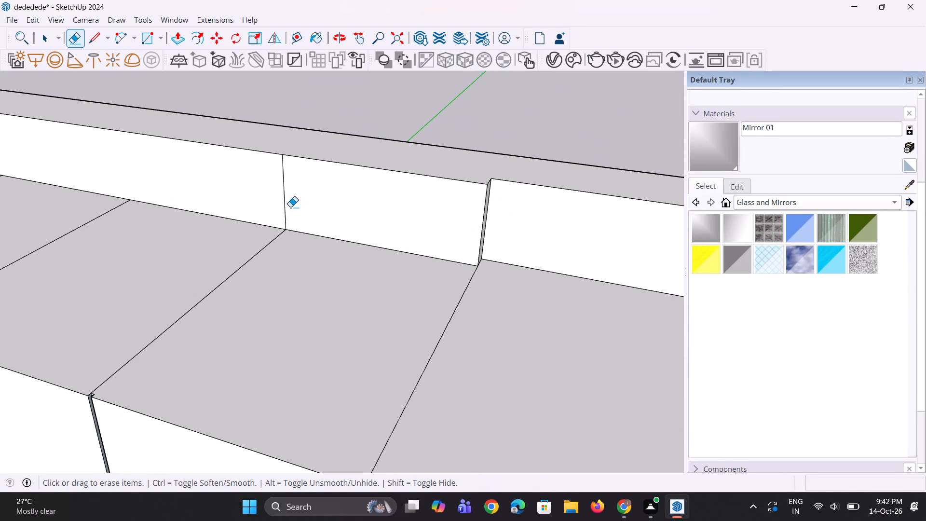
left_click_drag(274, 201, 382, 216)
Examine the wall offset above the open shelves, the wardrobe, the window wall and the whole room from several angles.
middle_click_drag(551, 235, 417, 227)
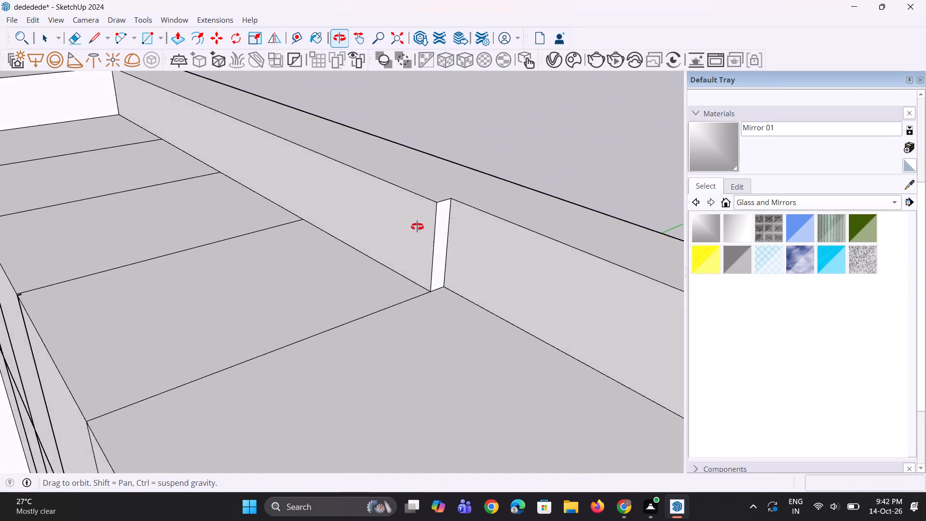
middle_click_drag(417, 227, 504, 205)
scroll(504, 205, "down", 10)
scroll(504, 202, "up", 6)
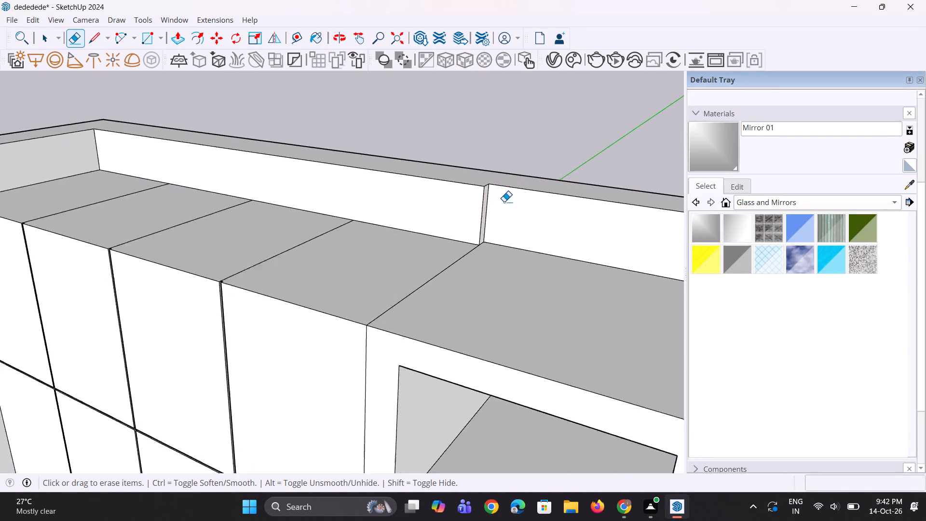
scroll(504, 202, "up", 2)
scroll(504, 202, "down", 4)
scroll(504, 202, "up", 4)
scroll(497, 197, "down", 15)
scroll(511, 242, "up", 2)
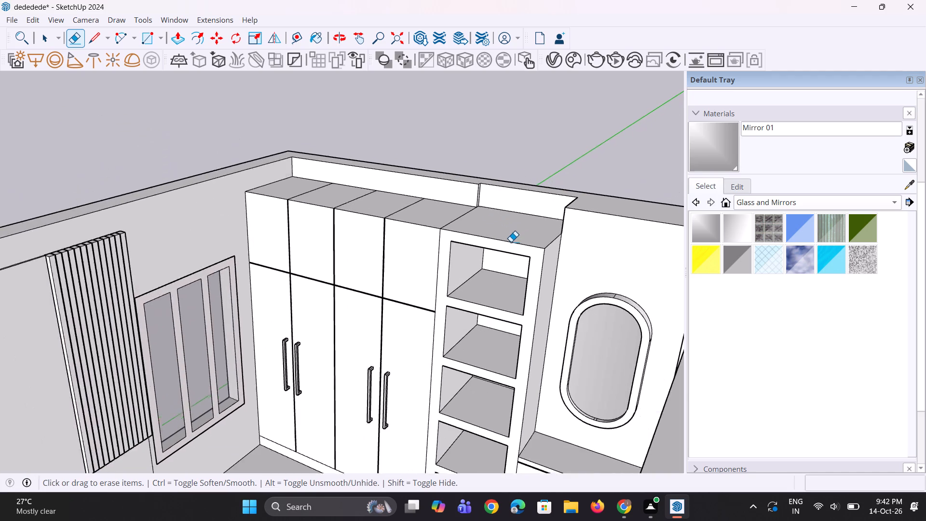
scroll(511, 242, "up", 2)
scroll(530, 211, "down", 5)
middle_click_drag(543, 238, 659, 233)
scroll(655, 244, "up", 3)
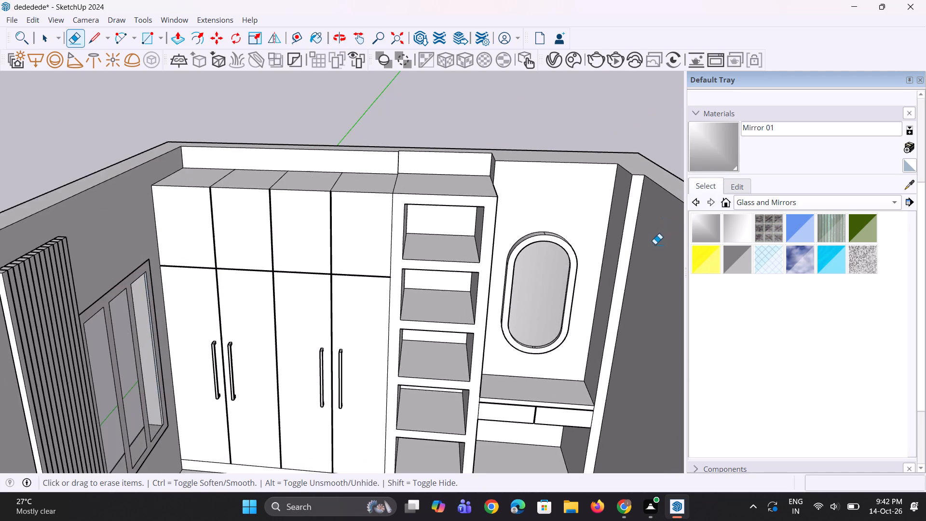
scroll(648, 252, "up", 1)
middle_click_drag(647, 253, 605, 244)
scroll(597, 256, "down", 10)
middle_click_drag(598, 258, 499, 251)
scroll(499, 252, "down", 3)
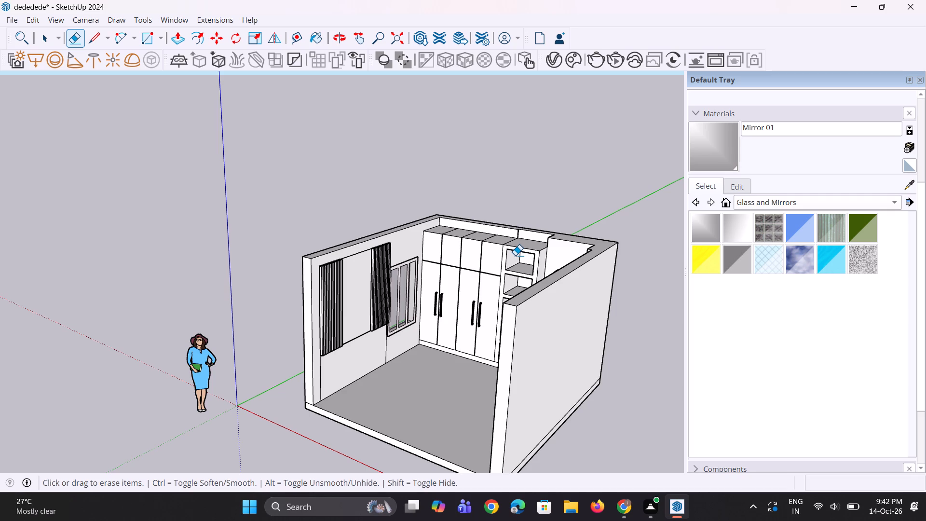
middle_click_drag(514, 260, 451, 307)
scroll(426, 346, "up", 5)
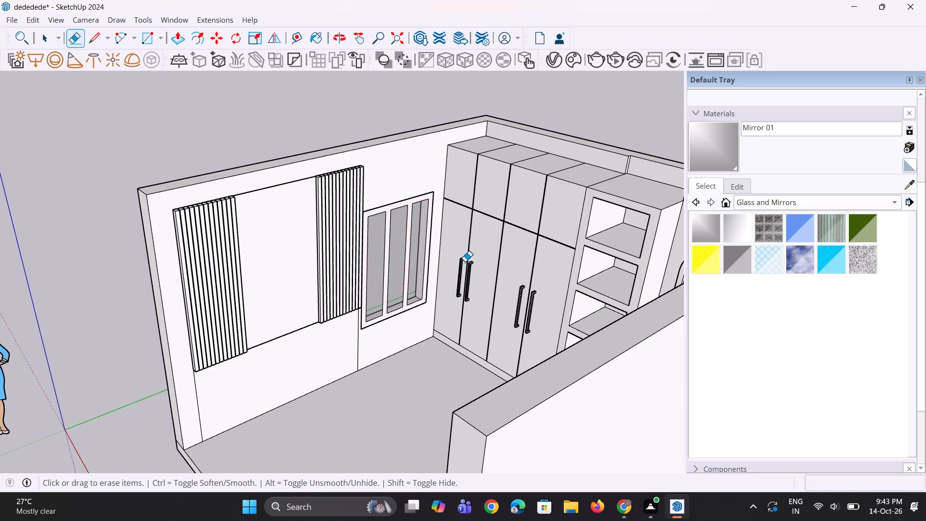
scroll(501, 170, "up", 2)
scroll(446, 233, "up", 2)
scroll(448, 230, "down", 4)
middle_click_drag(441, 237, 441, 237)
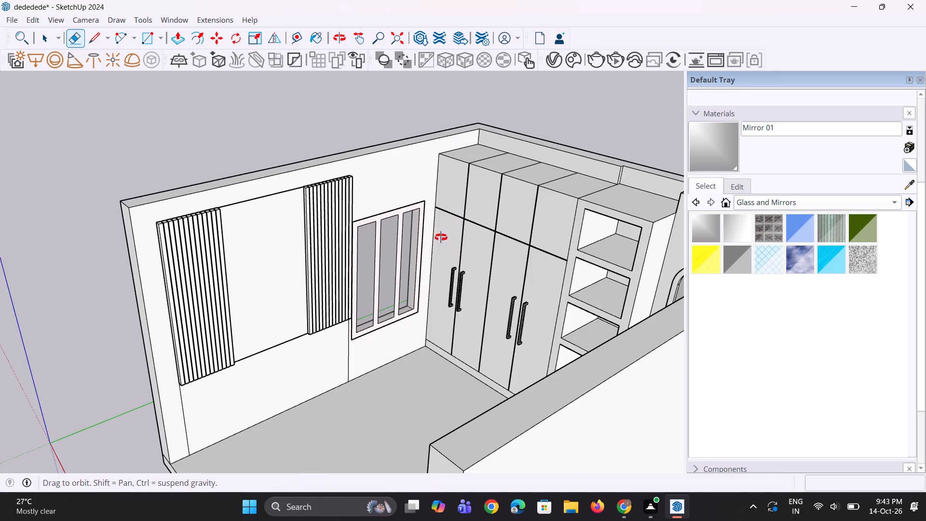
middle_click_drag(441, 237, 427, 255)
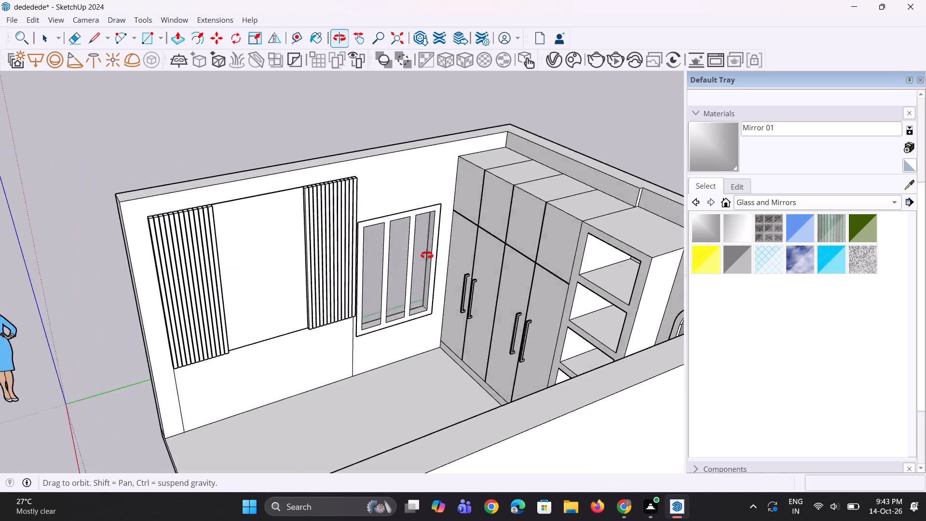
middle_click_drag(427, 255, 704, 254)
scroll(478, 280, "down", 5)
middle_click_drag(715, 362, 576, 328)
middle_click_drag(623, 336, 572, 336)
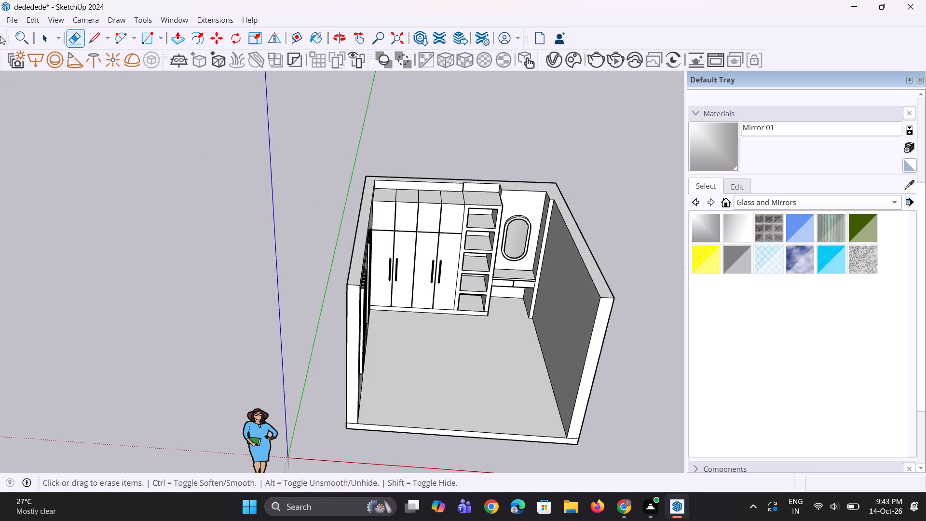
Import the "curtain" model from the Downloads folder and place it outside the room, beyond the dark side wall.
left_click(13, 22)
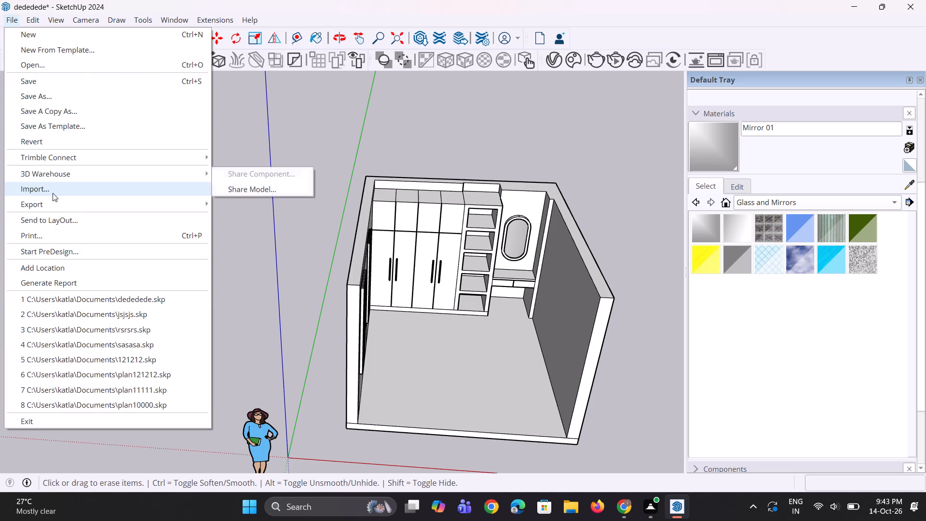
left_click(53, 193)
left_click(39, 168)
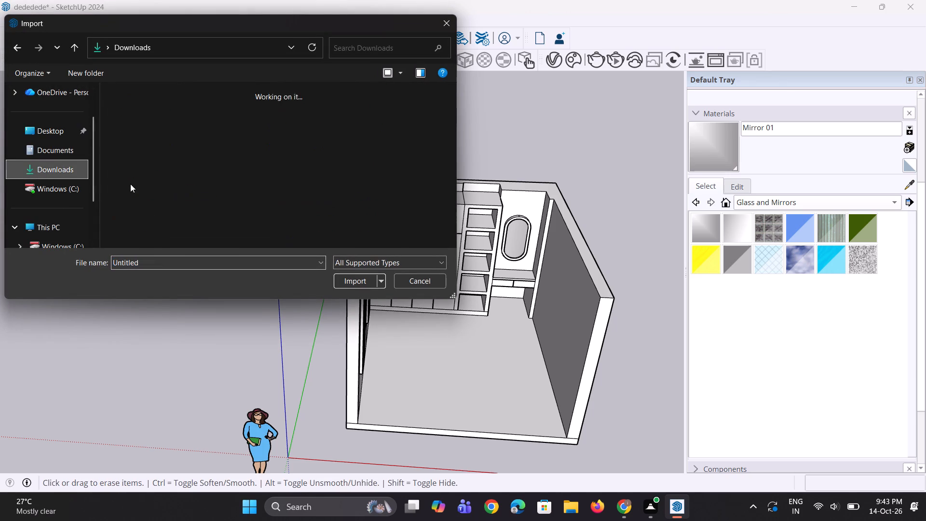
scroll(176, 126, "down", 20)
scroll(281, 169, "down", 2)
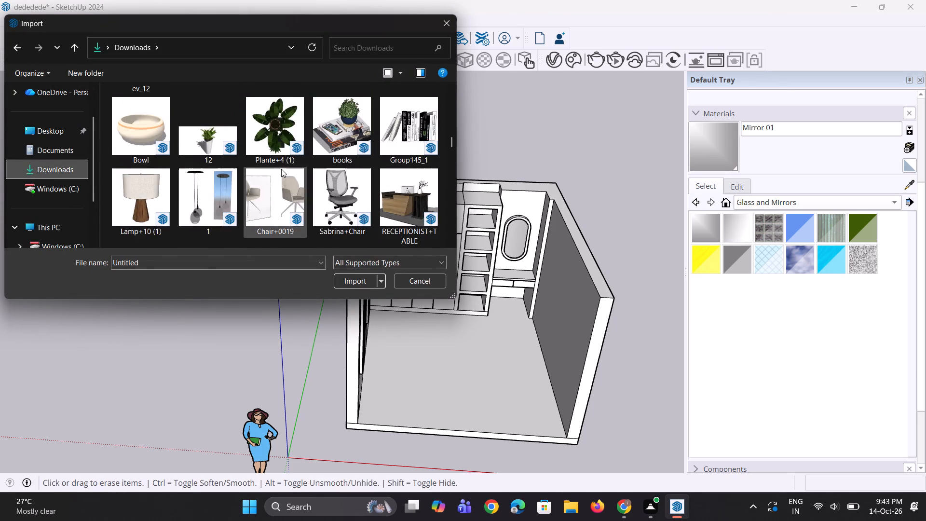
scroll(281, 169, "down", 16)
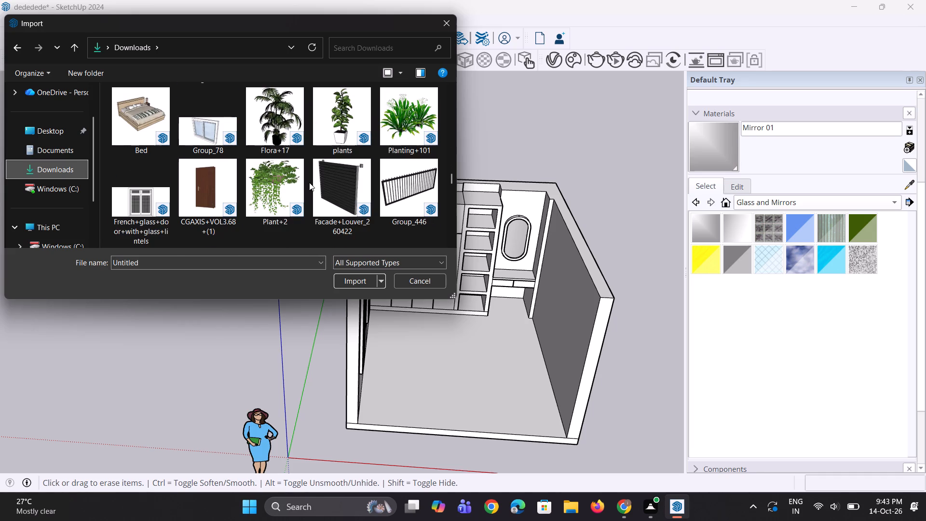
scroll(313, 182, "down", 8)
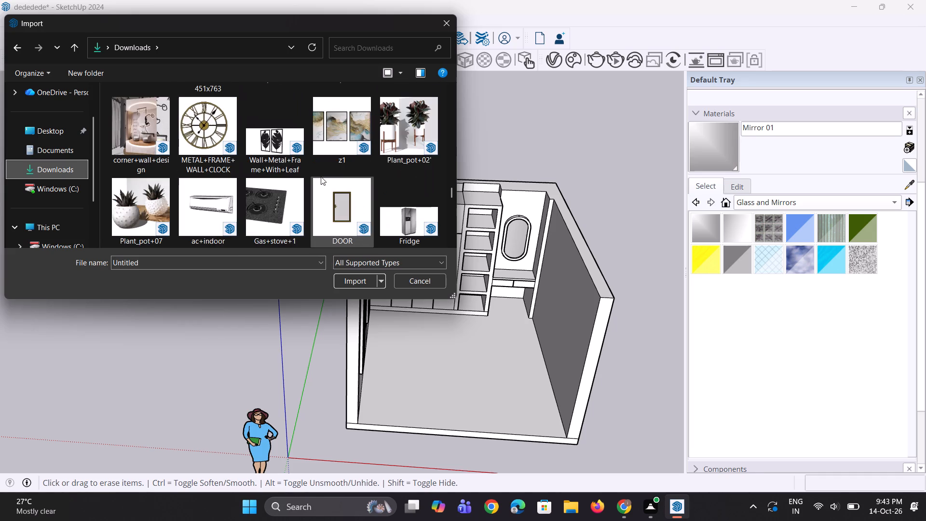
scroll(321, 177, "down", 9)
scroll(321, 177, "up", 3)
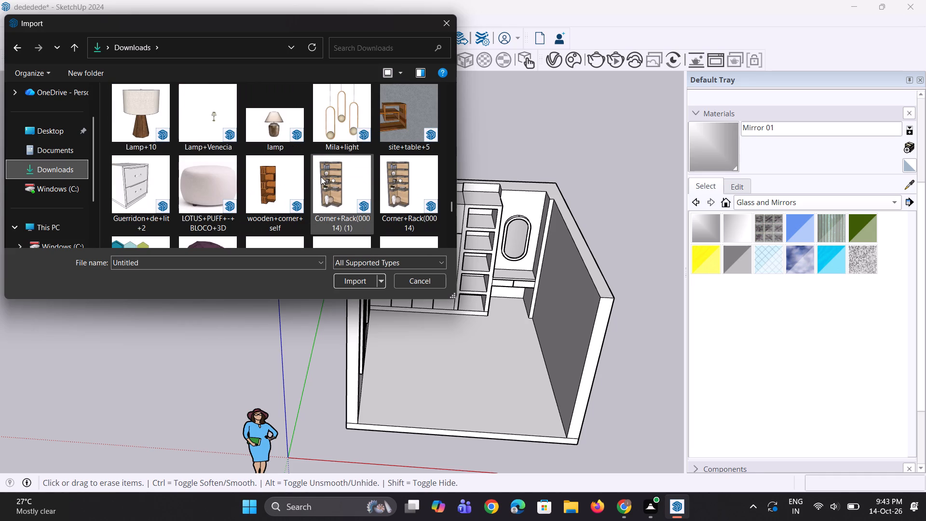
scroll(321, 177, "up", 3)
scroll(321, 177, "down", 3)
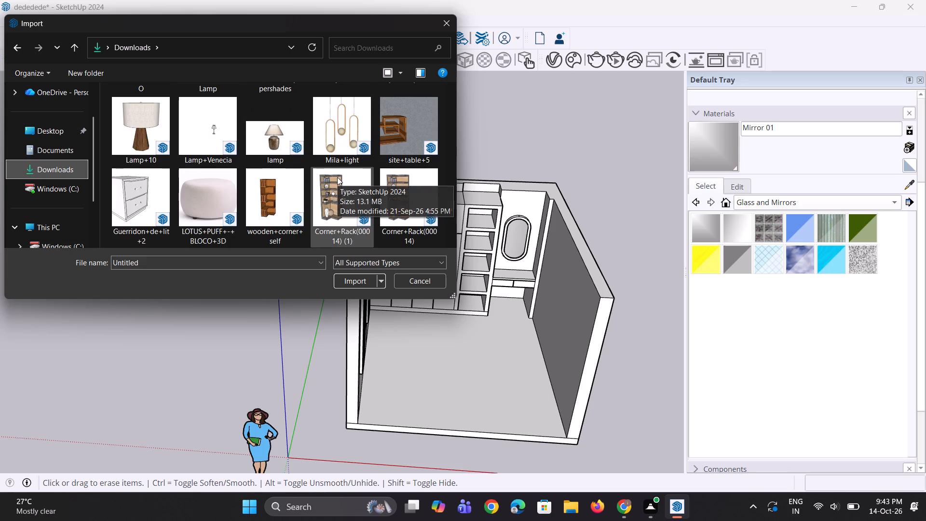
scroll(336, 169, "up", 1)
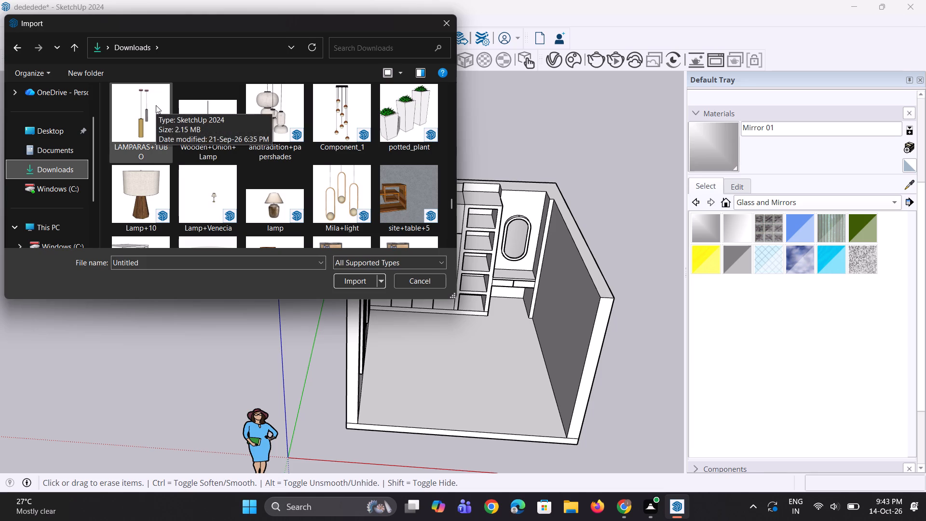
scroll(337, 193, "down", 2)
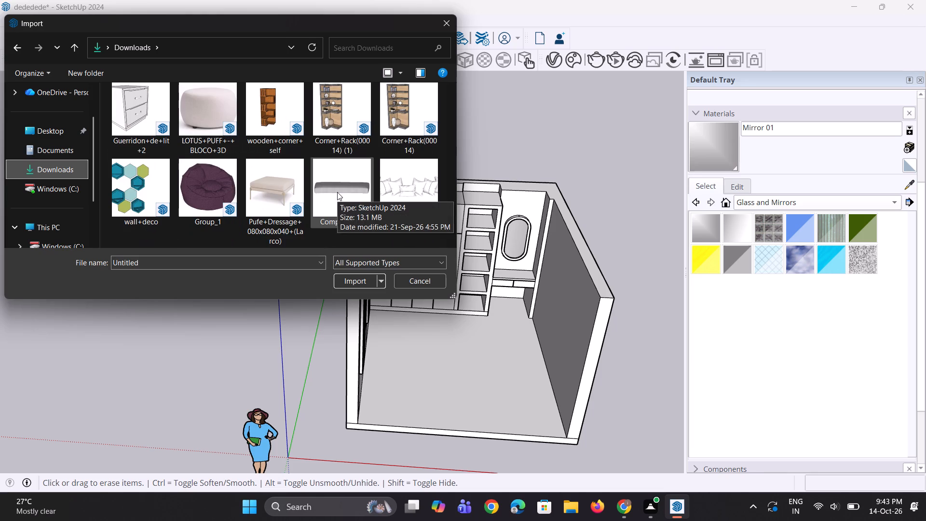
scroll(323, 192, "down", 3)
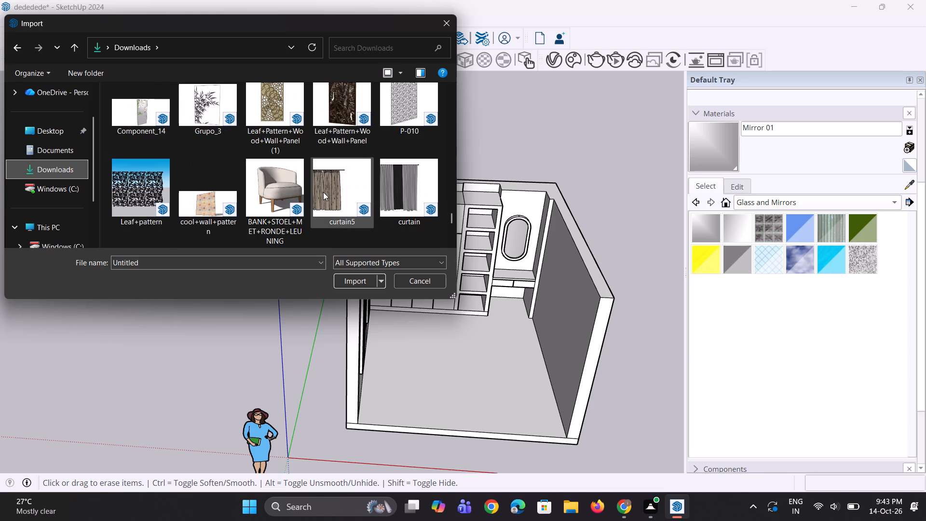
scroll(323, 192, "down", 1)
left_click_drag(392, 120, 563, 199)
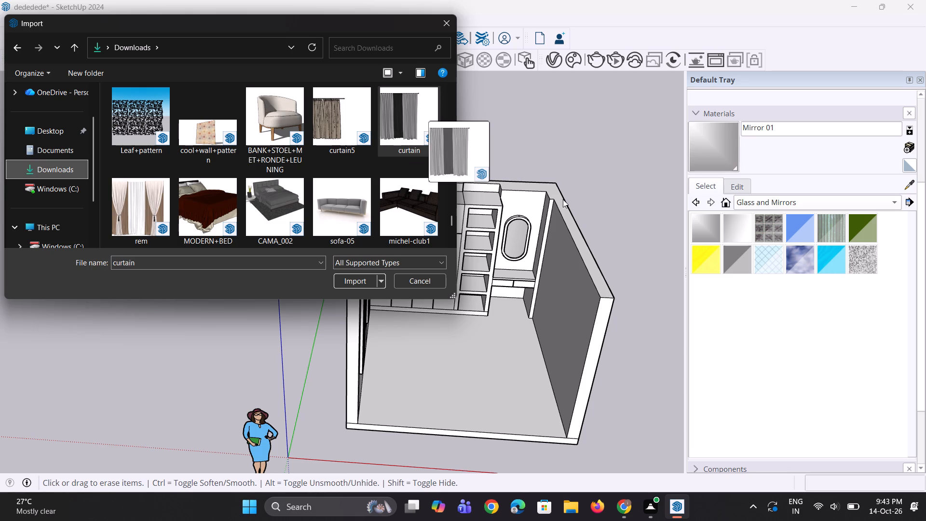
left_click_drag(563, 199, 587, 186)
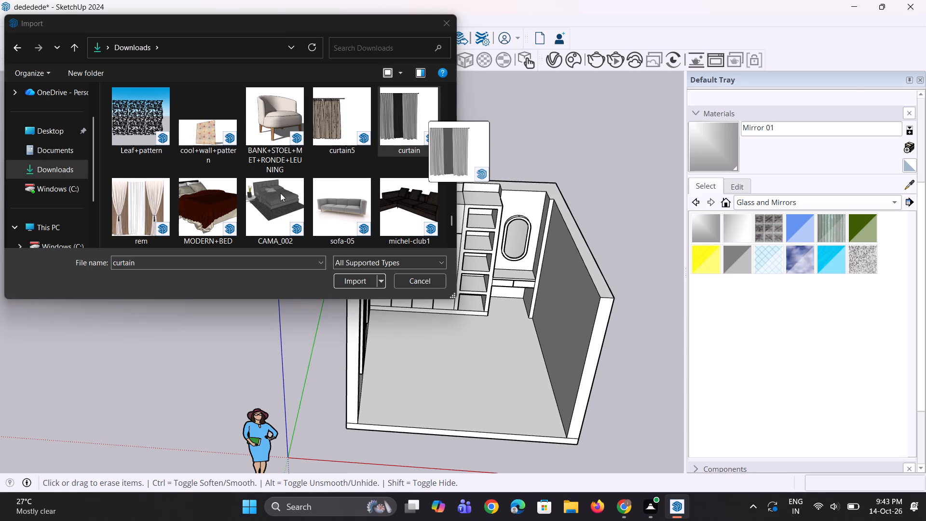
Import the CAMA_002 bed model from the Downloads folder and place it outside the room, near the curtain.
left_click_drag(268, 192, 586, 193)
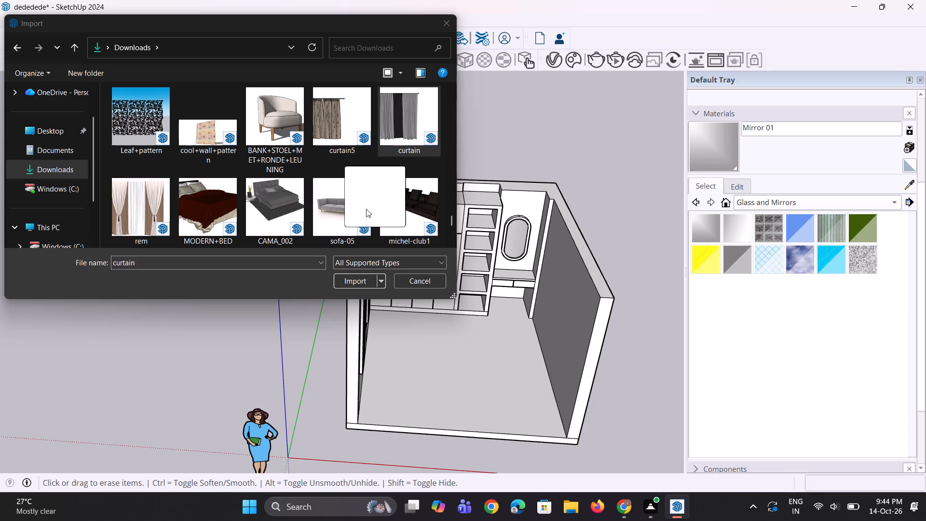
scroll(281, 147, "down", 2)
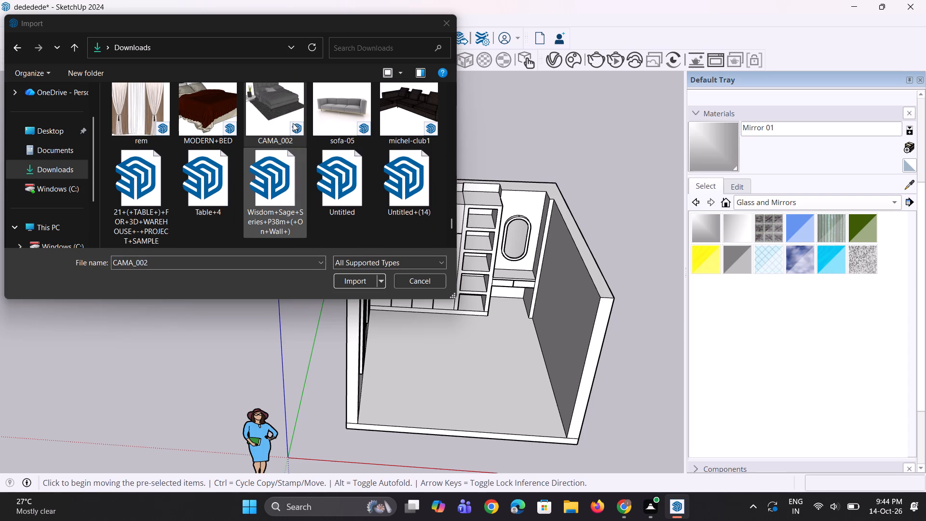
left_click(277, 104)
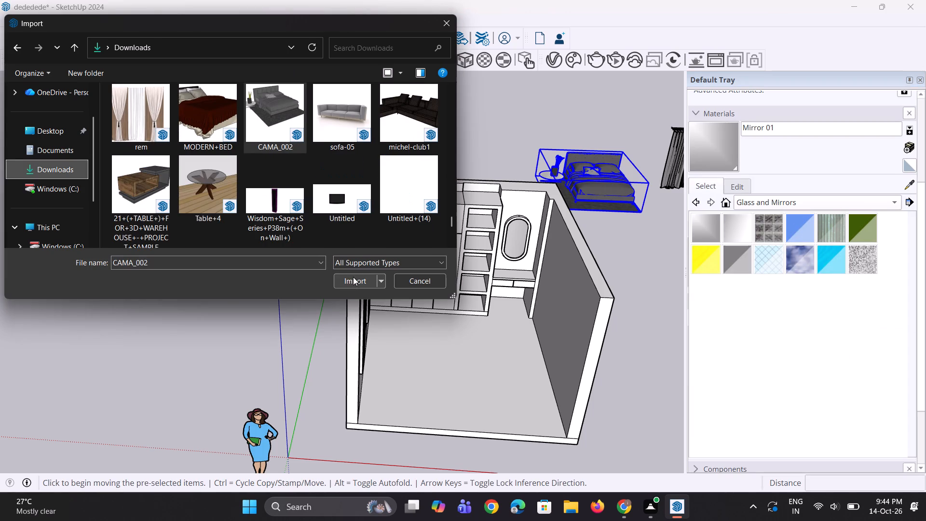
Look through the remaining models in the Downloads folder for more bedroom furnishings, ending with the import dialog closed.
scroll(286, 204, "down", 4)
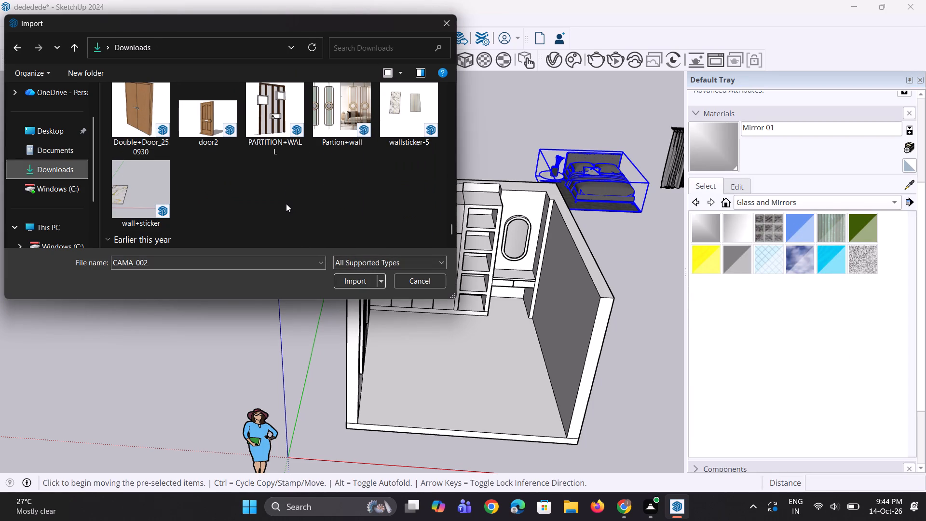
scroll(286, 203, "up", 2)
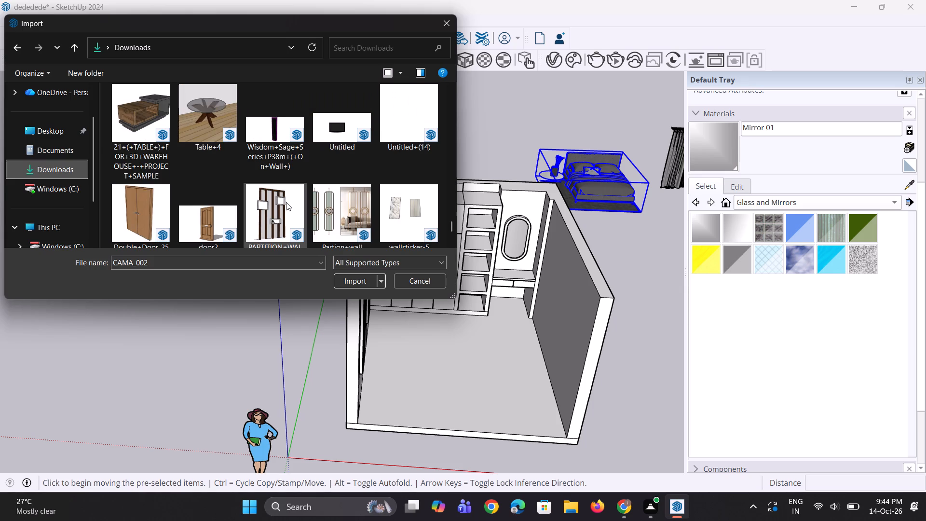
scroll(288, 201, "up", 2)
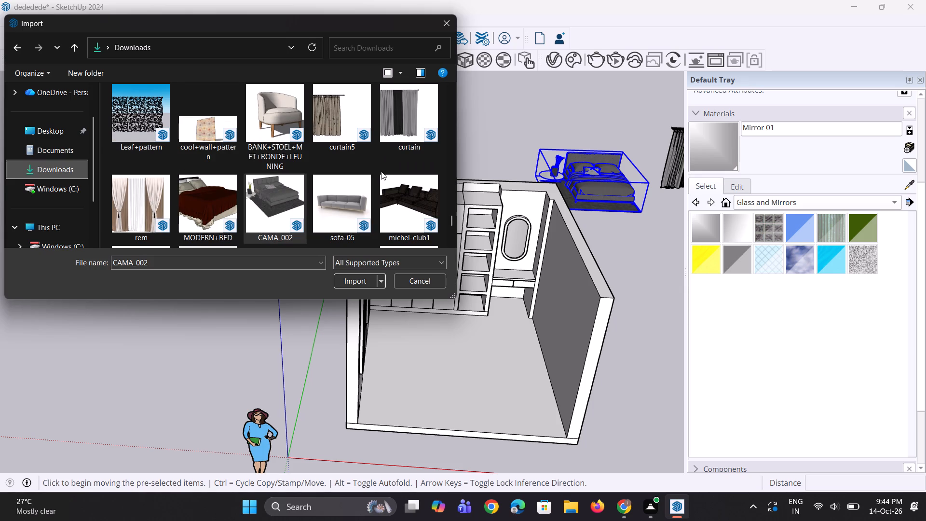
scroll(366, 175, "up", 1)
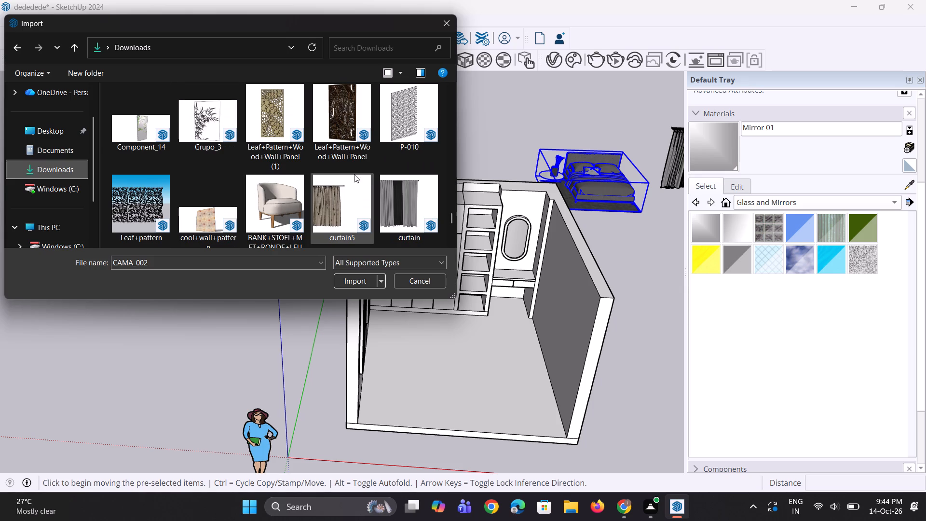
scroll(337, 172, "up", 1)
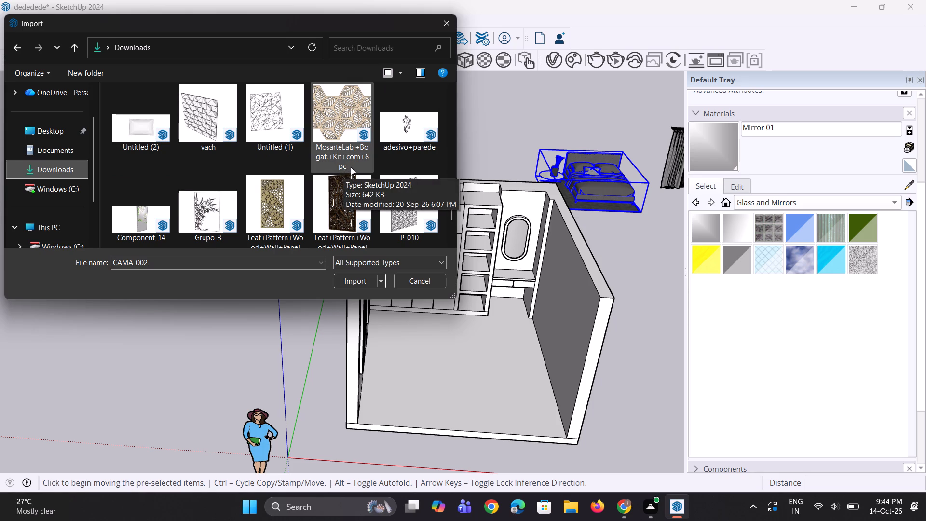
scroll(424, 133, "up", 1)
left_click(450, 16)
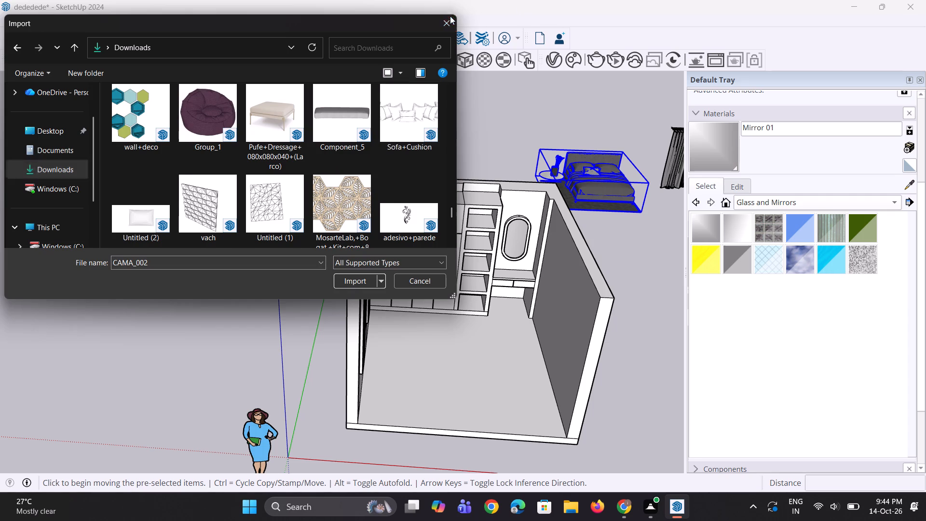
Switch to Chrome, search Google for "3d warehouse" in a new tab and open the 3D Warehouse site.
left_click(630, 508)
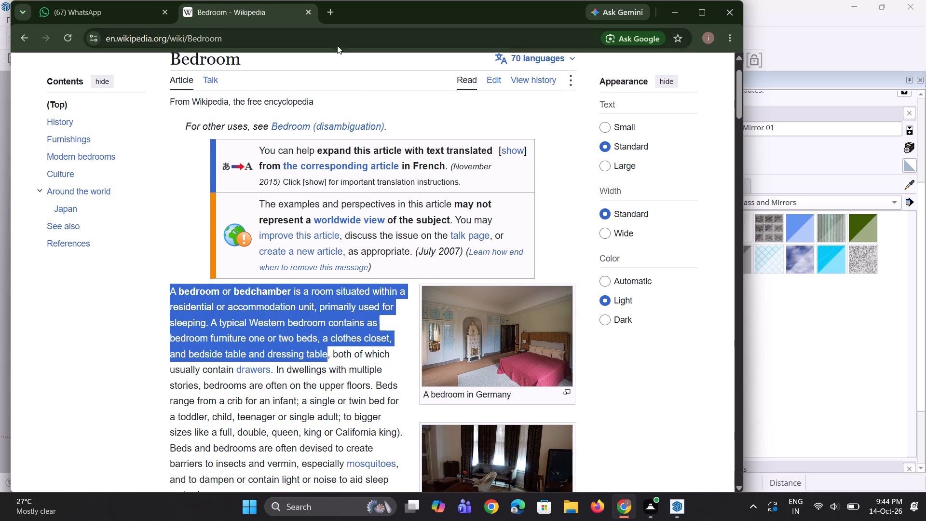
left_click(327, 11)
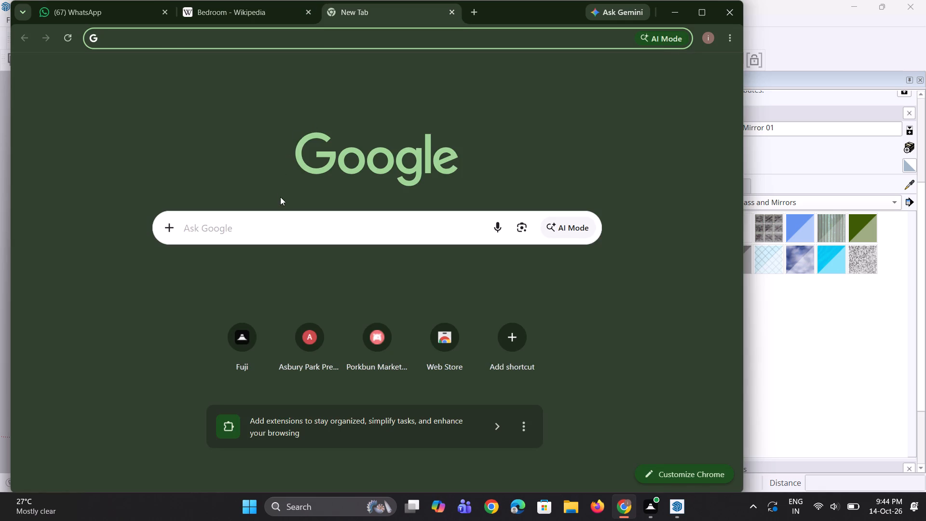
left_click(284, 222)
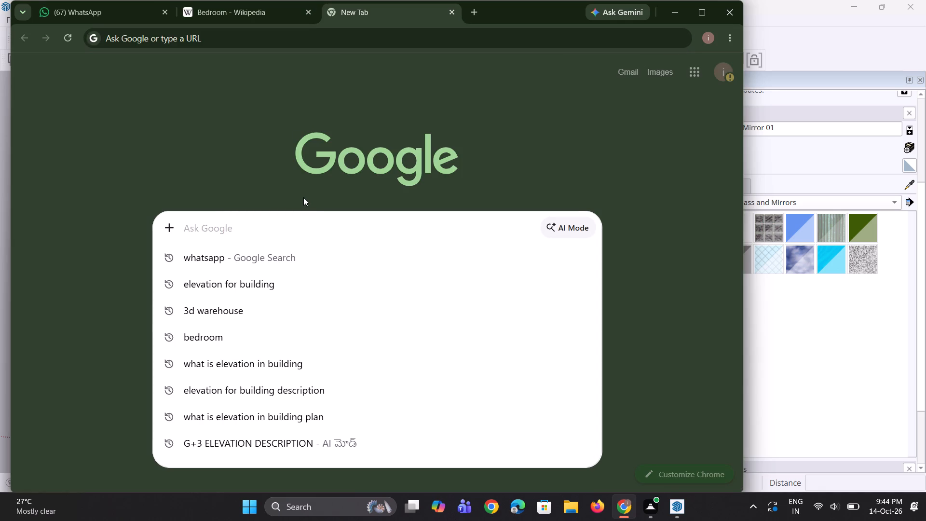
left_click(241, 308)
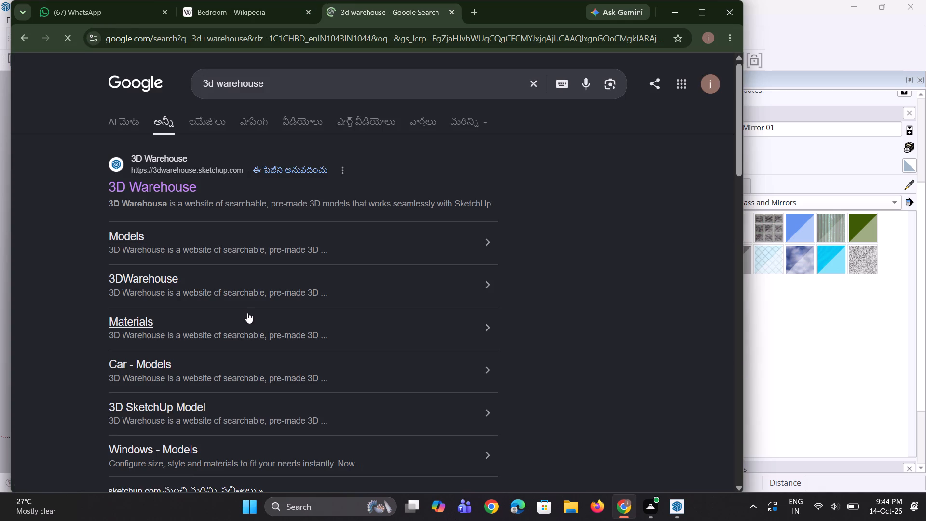
left_click(186, 180)
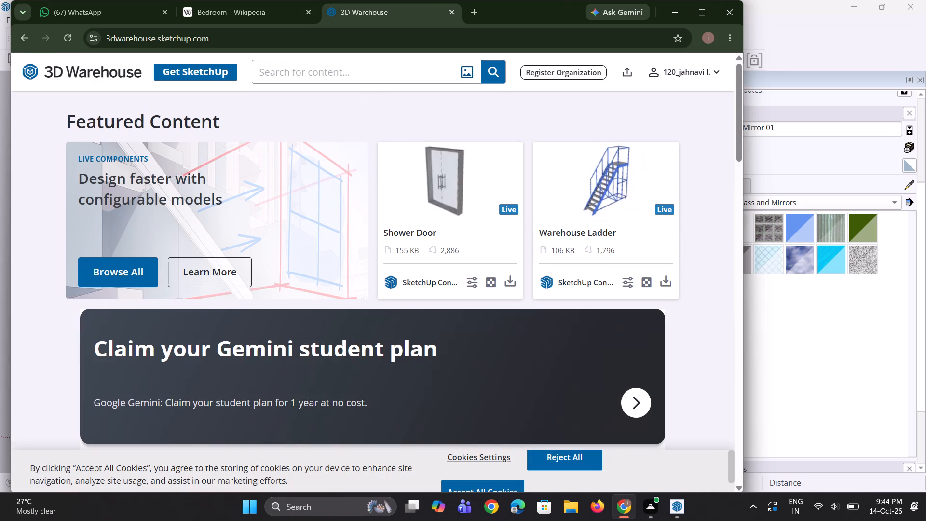
Search 3D Warehouse for "hanging lights".
left_click(381, 77)
key("y")
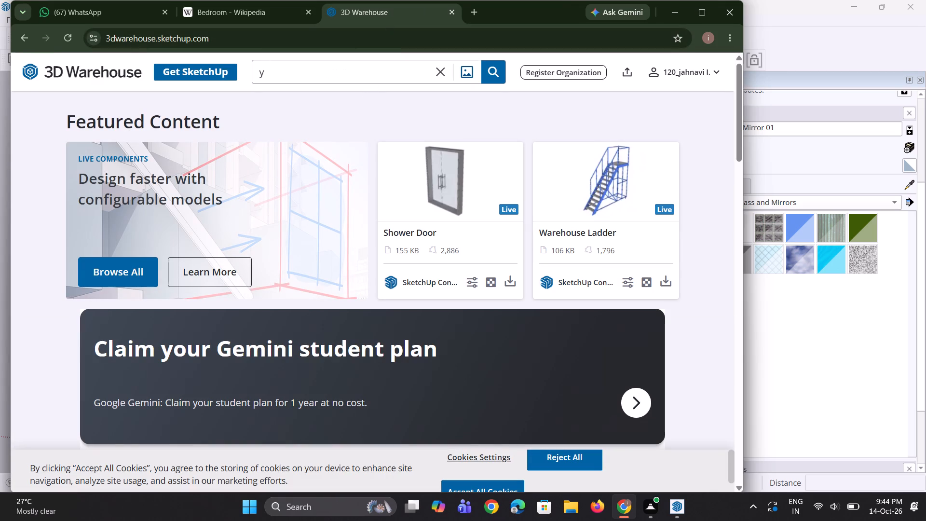
key("BackSpace")
type("hangin")
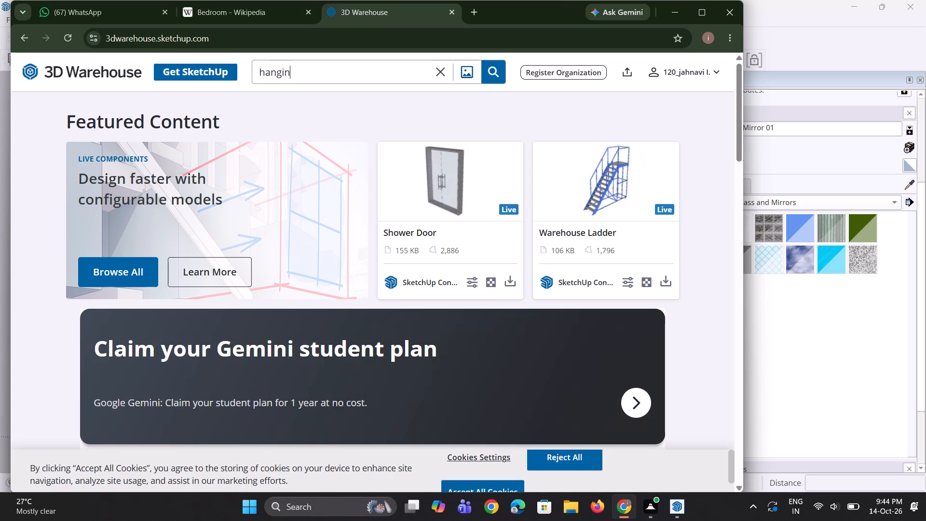
type("g lamps")
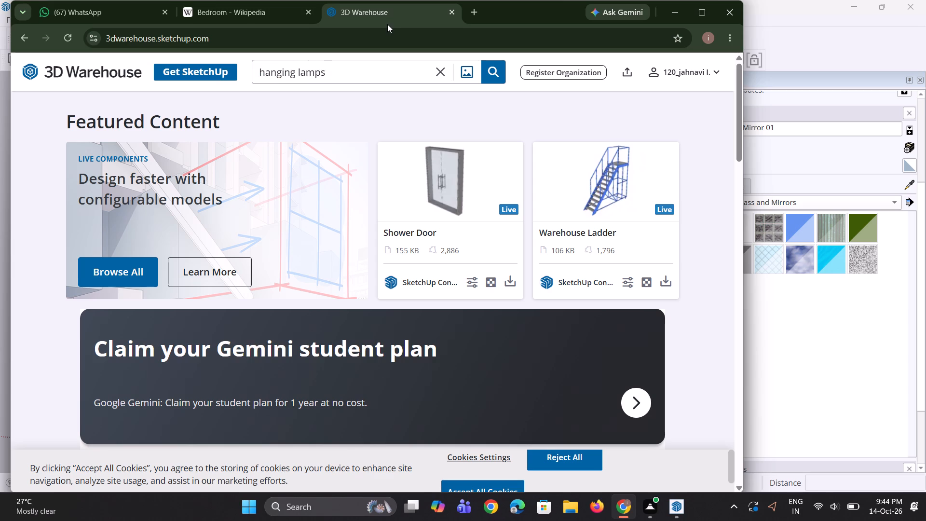
key("BackSpace")
key("BackSpace")
key("BackSpace")
key("BackSpace")
type("ights")
key("Return")
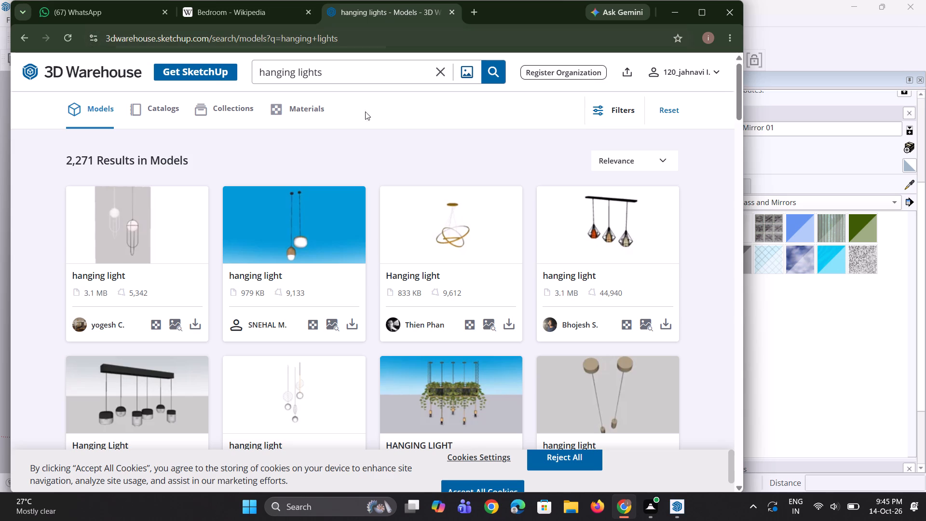
Browse the hanging light results and download the 979 KB double-pendant hanging light as a SketchUp model.
scroll(365, 191, "down", 3)
scroll(373, 251, "down", 2)
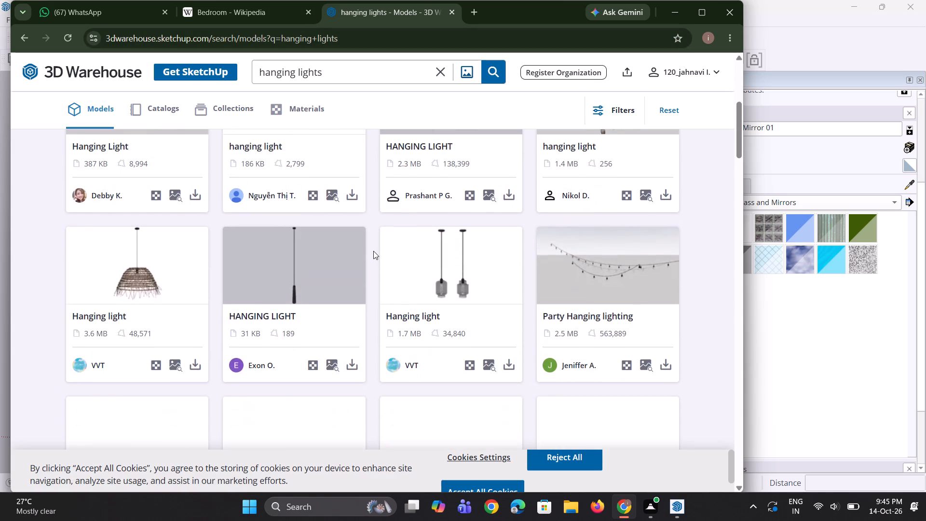
scroll(386, 293, "down", 4)
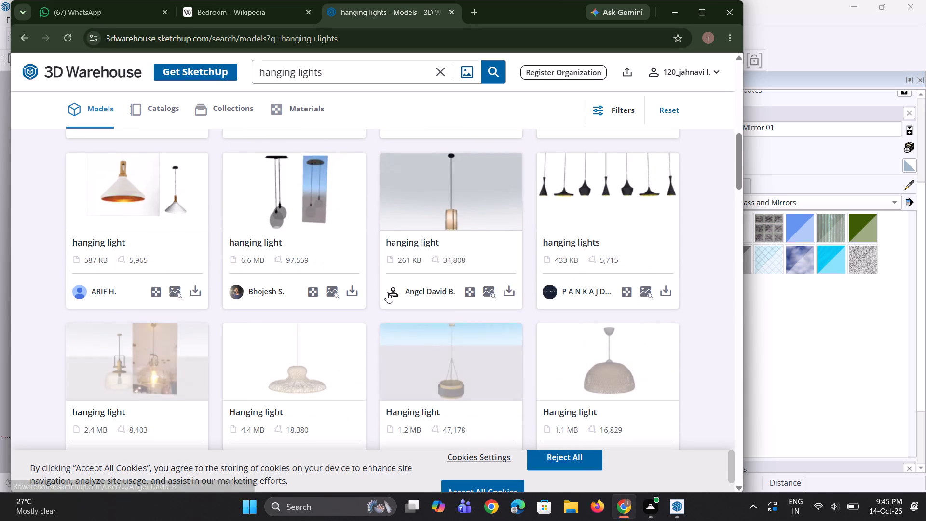
scroll(398, 305, "up", 3)
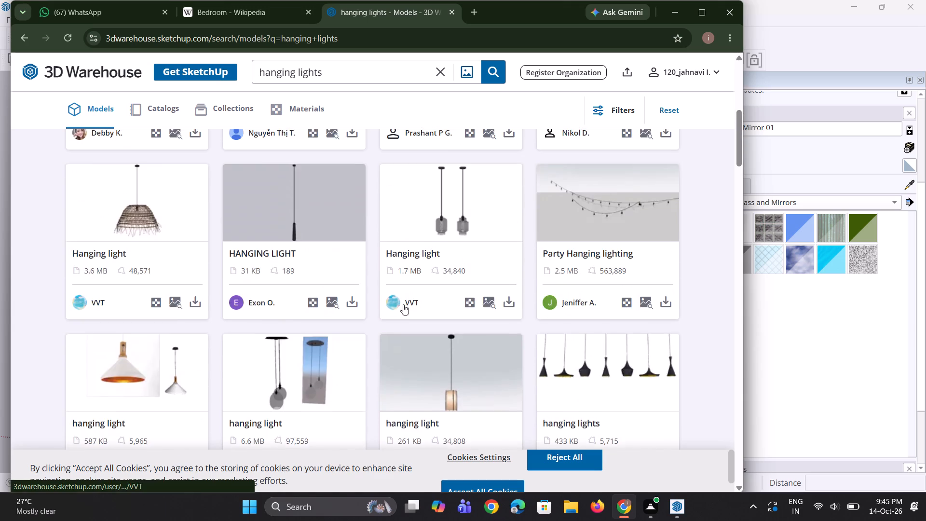
scroll(403, 304, "up", 9)
left_click(360, 322)
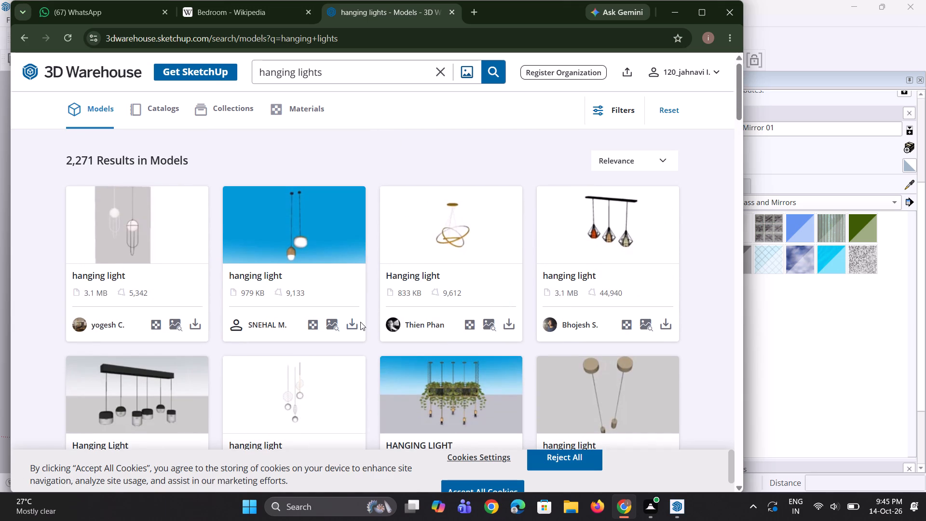
left_click(355, 322)
left_click(359, 344)
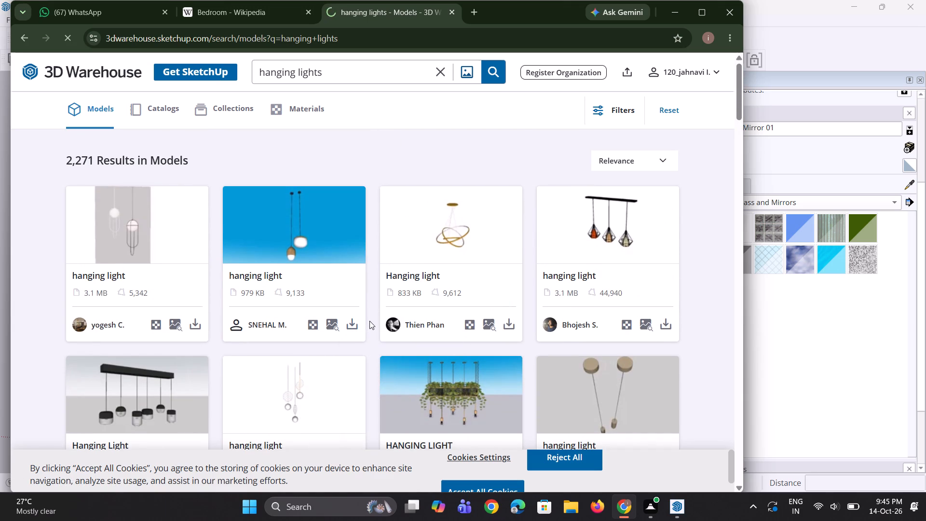
Look through more hanging light models in the 3D Warehouse results and return to SketchUp.
scroll(482, 330, "down", 4)
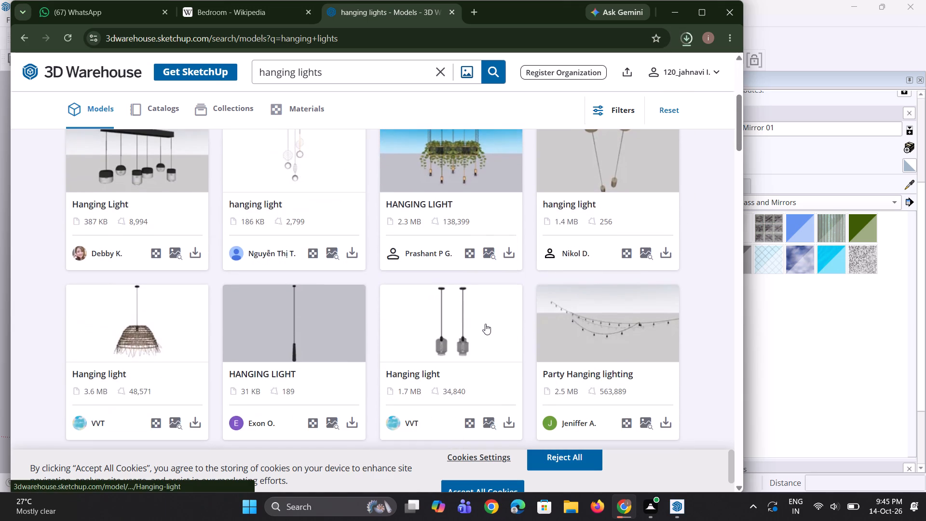
scroll(485, 319, "down", 5)
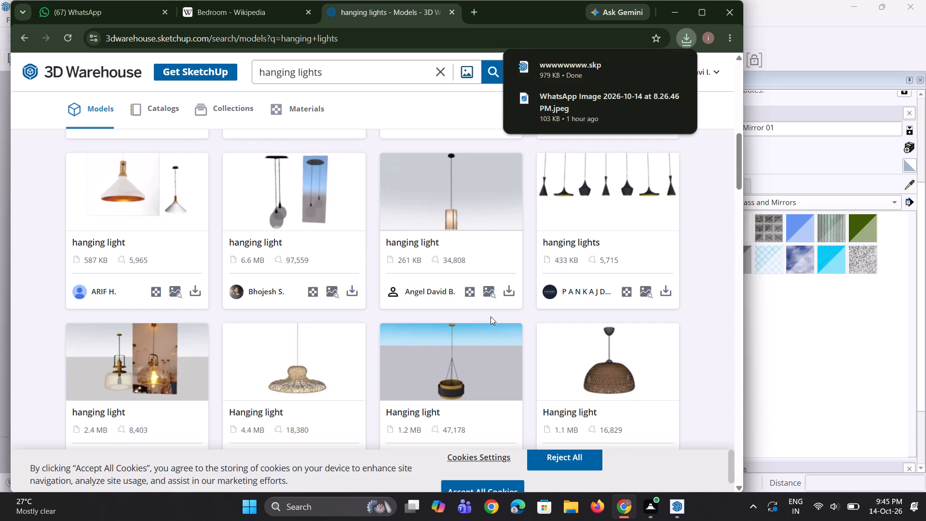
scroll(581, 312, "down", 6)
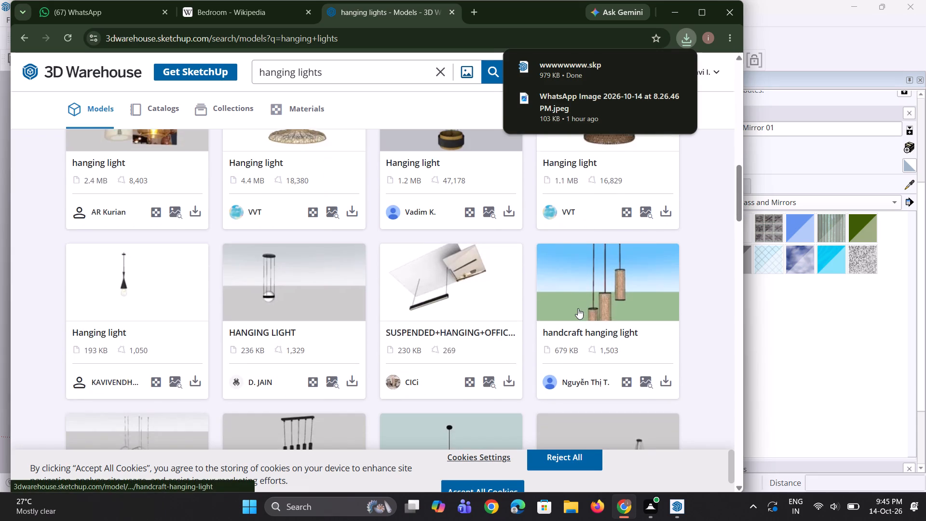
scroll(578, 308, "down", 6)
scroll(535, 305, "up", 1)
scroll(535, 305, "down", 4)
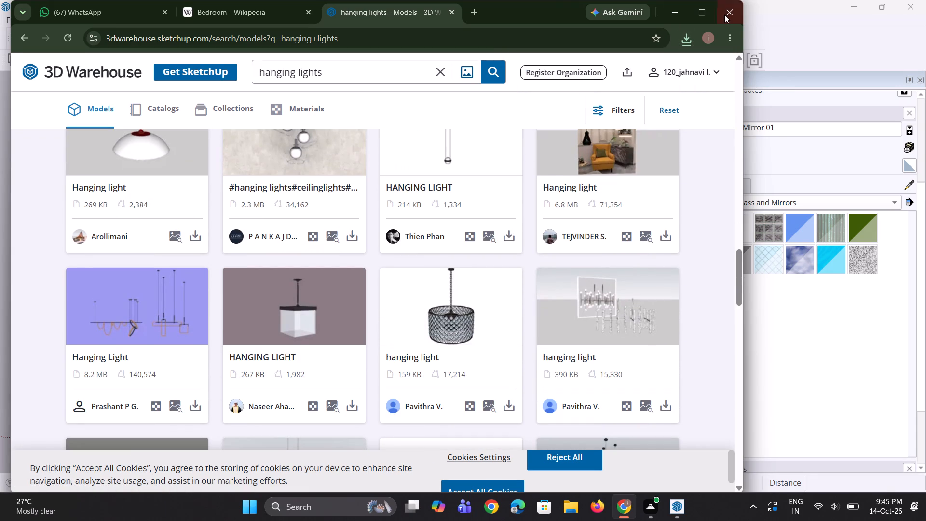
left_click(671, 11)
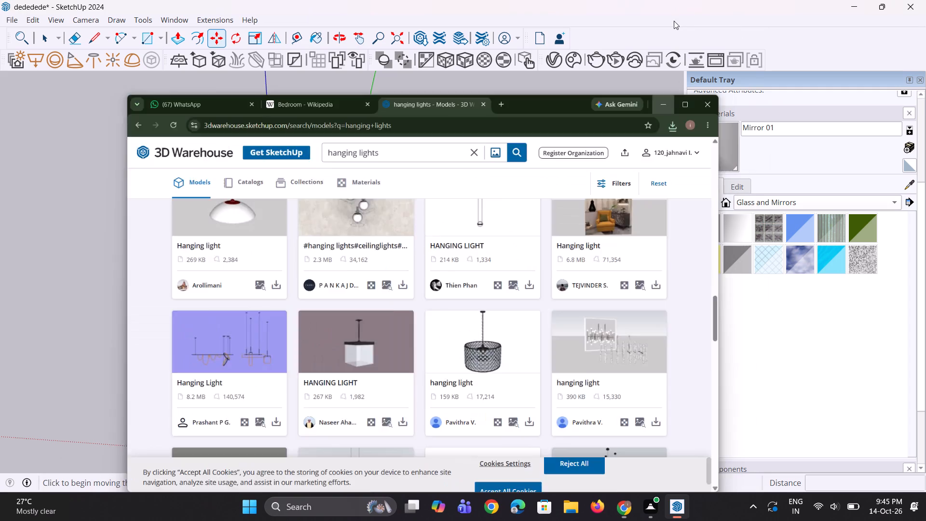
Rotate the bed set 90° on the ground plane about a point beside it, so its headboard faces the slatted wall's direction.
scroll(475, 230, "down", 3)
middle_click_drag(636, 294, 497, 272)
scroll(499, 271, "down", 5)
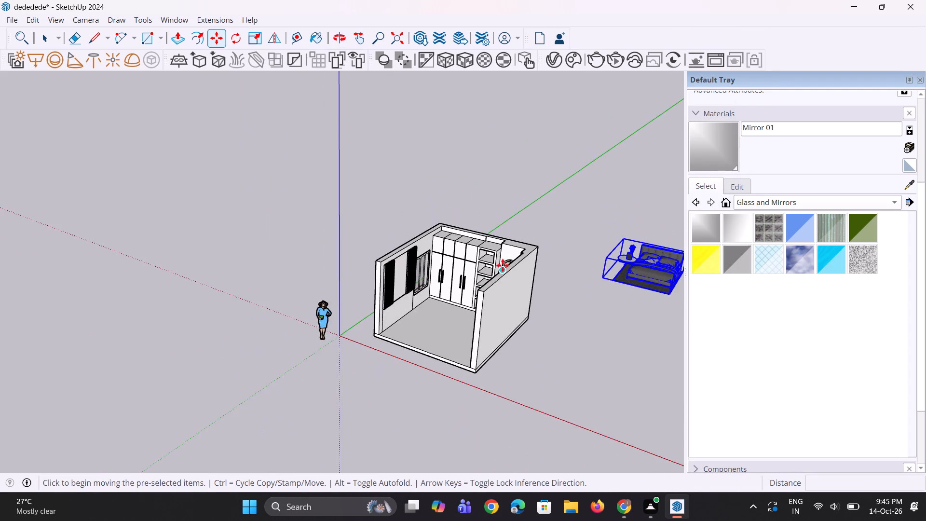
scroll(639, 278, "up", 10)
scroll(599, 275, "down", 4)
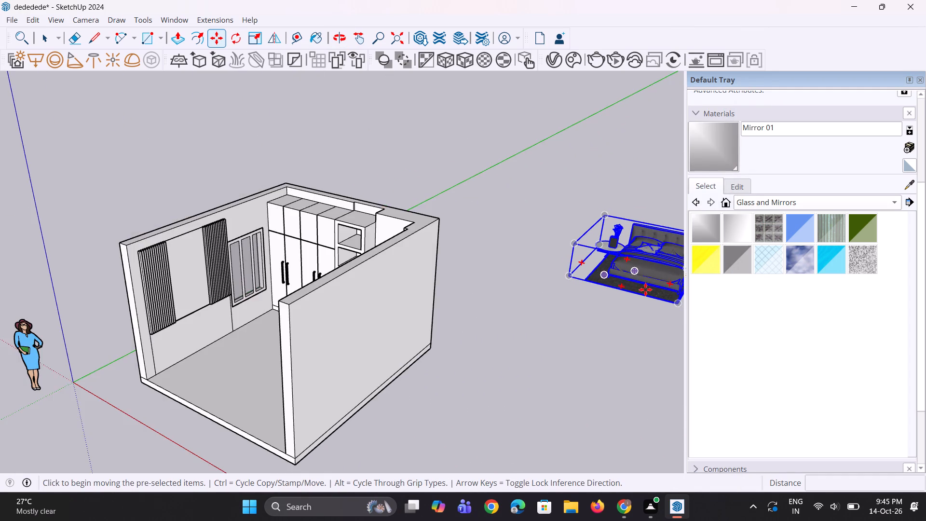
scroll(671, 286, "up", 3)
scroll(445, 281, "down", 5)
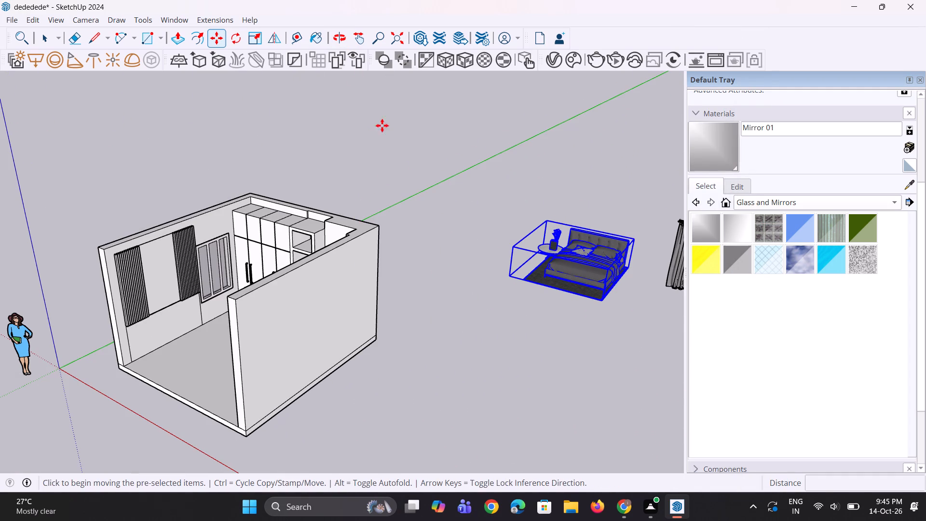
left_click(238, 37)
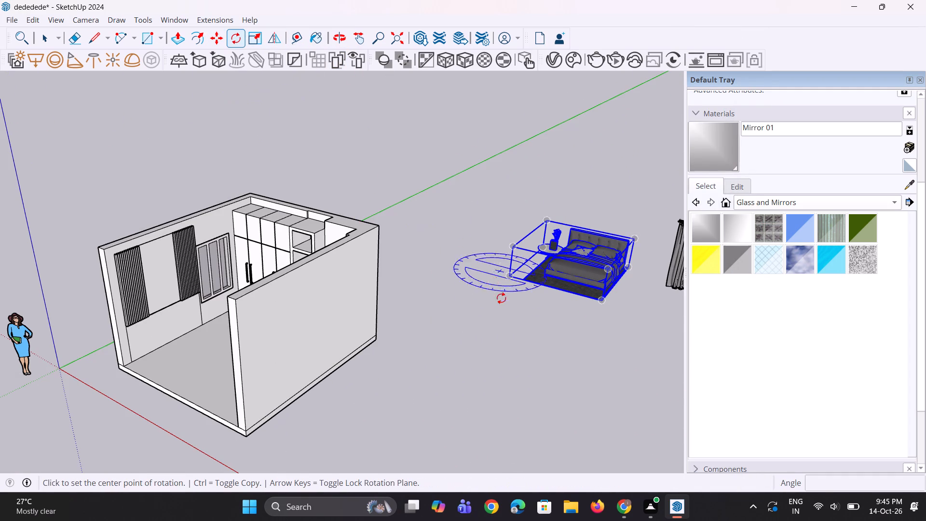
left_click(469, 293)
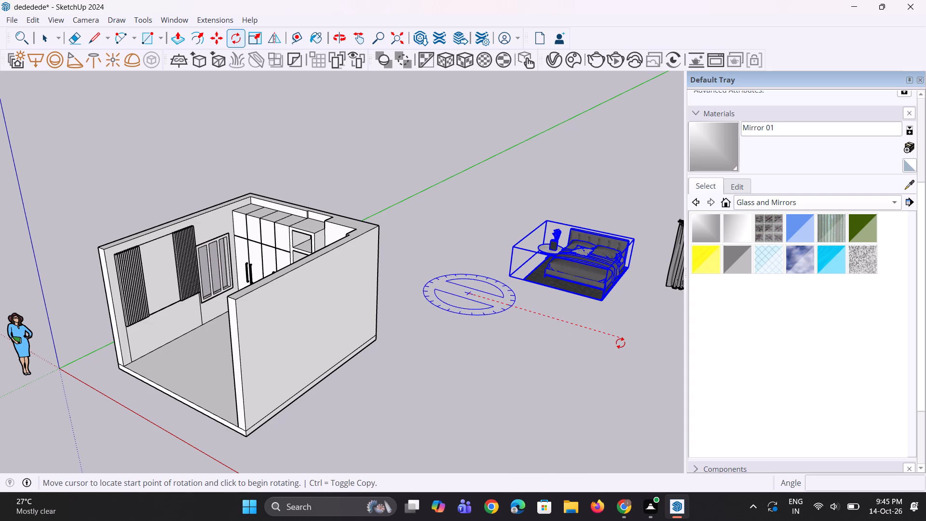
left_click(620, 343)
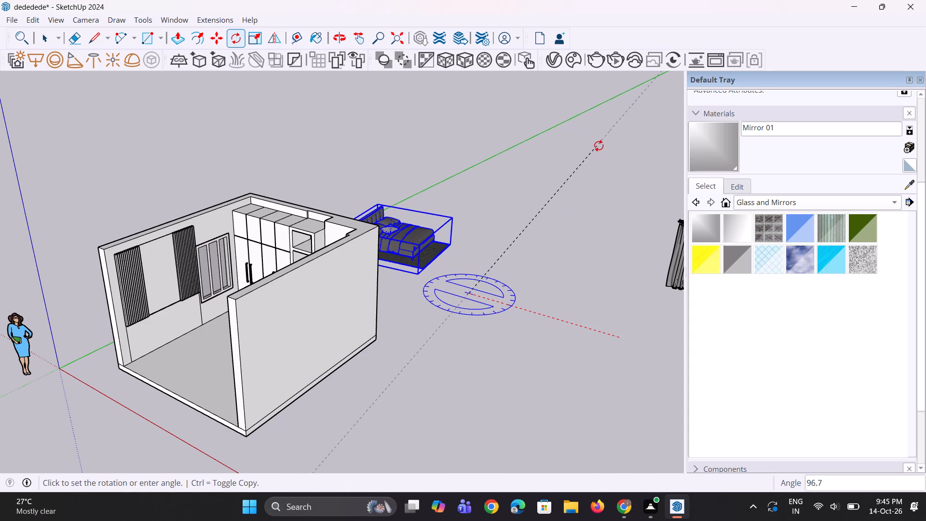
left_click(610, 173)
Move the bed set by its lower box corner into the bedroom, placing that corner on the floor's open edge.
scroll(496, 269, "down", 4)
middle_click_drag(495, 269, 473, 333)
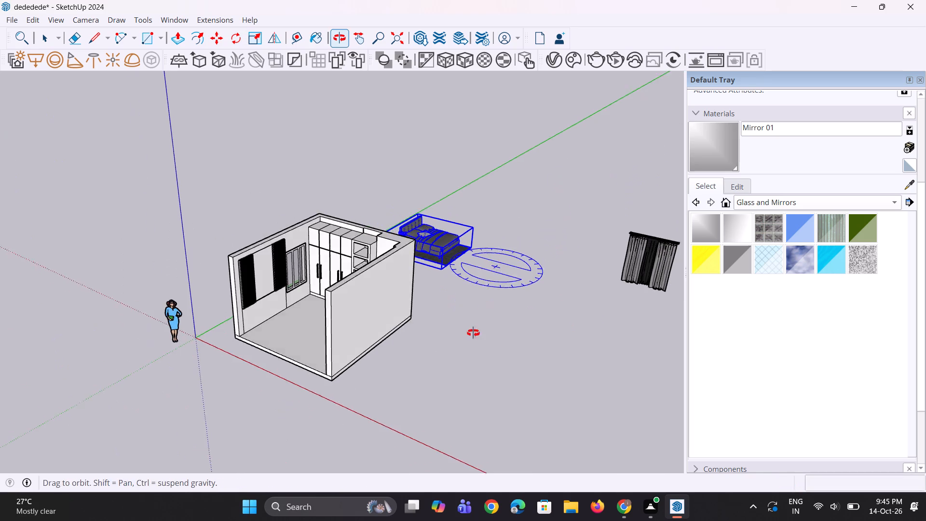
middle_click_drag(473, 333, 463, 344)
scroll(455, 253, "up", 6)
key("m")
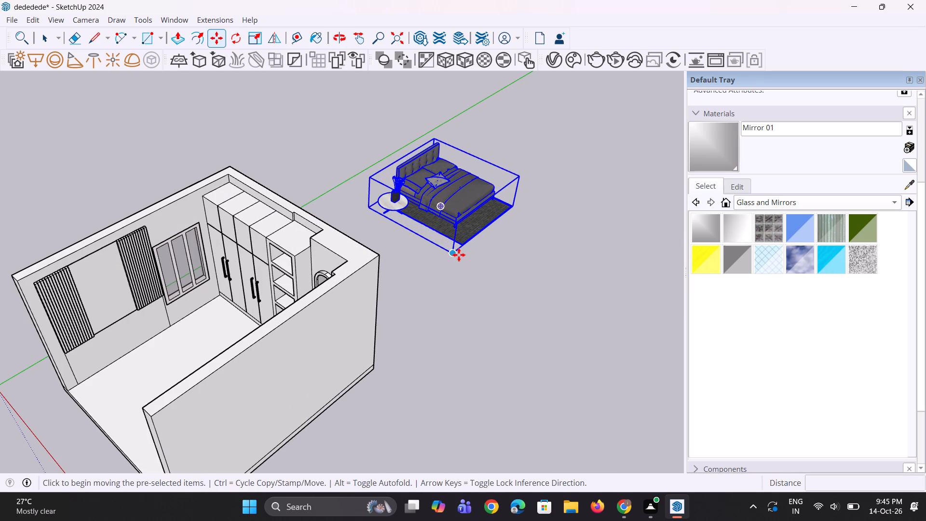
left_click(458, 254)
scroll(573, 274, "down", 9)
scroll(281, 381, "up", 5)
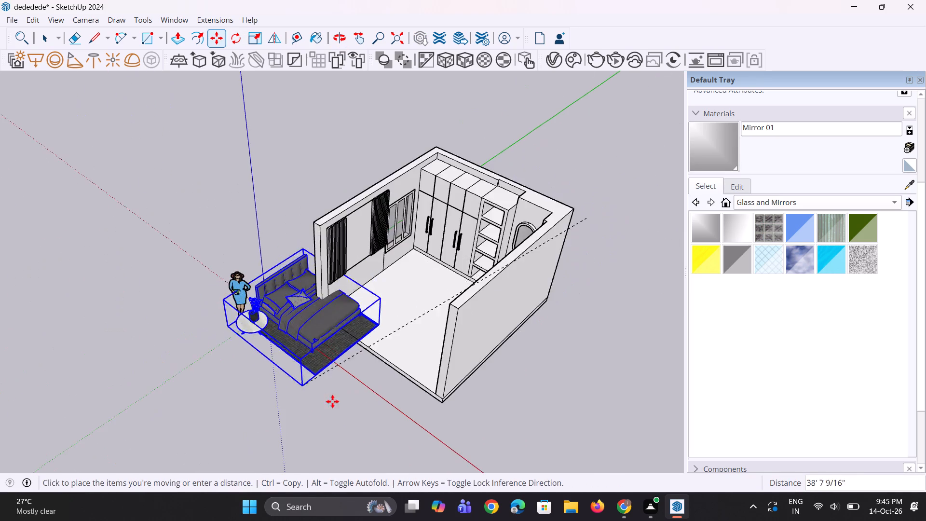
scroll(332, 401, "up", 8)
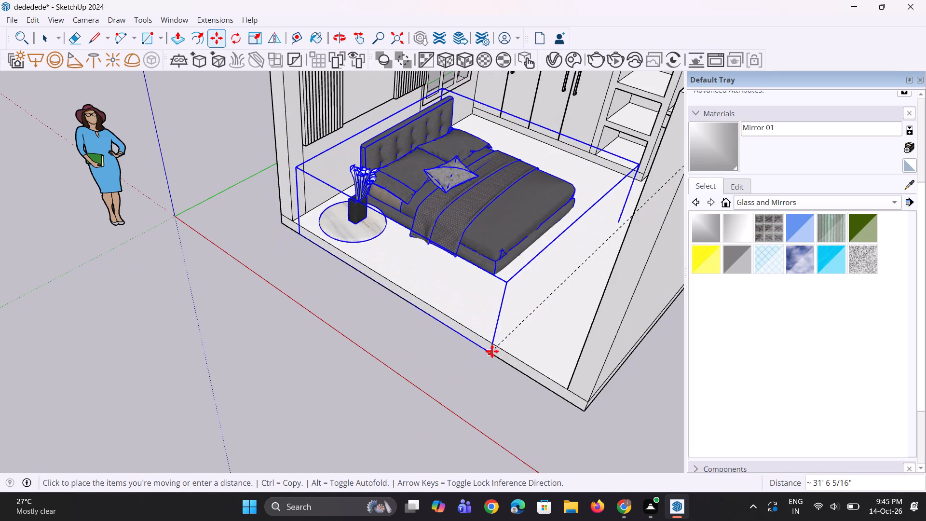
left_click(501, 344)
Shift the bed set about 8 inches inward from the floor's open edge, toward the wardrobe.
middle_click_drag(501, 344, 426, 451)
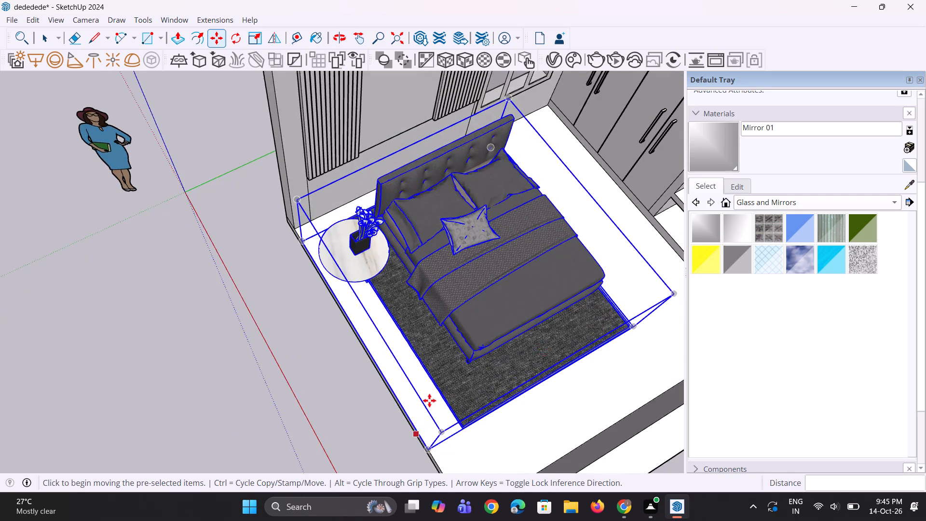
scroll(557, 345, "up", 6)
left_click(647, 320)
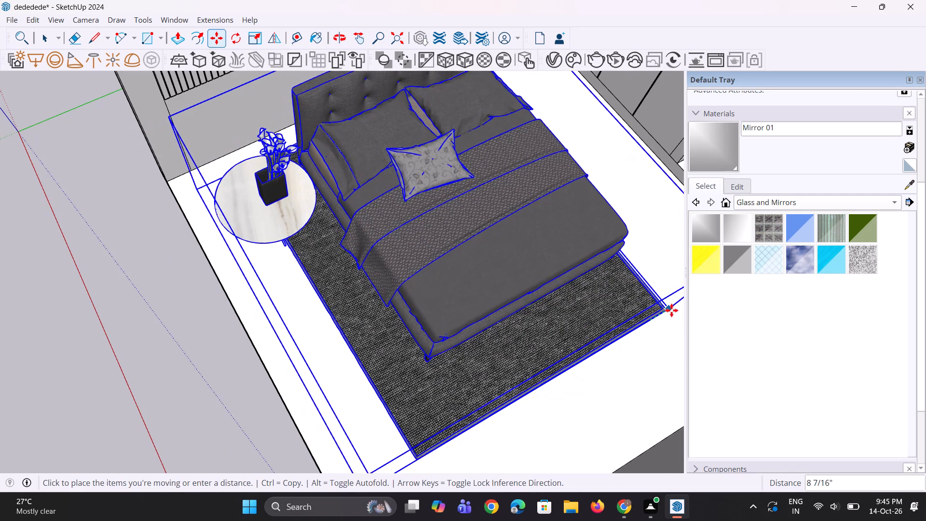
left_click(678, 307)
Fine-tune the bed set's position, moving it about 4" back toward the open edge and about 4" toward the slatted wall.
scroll(500, 392, "down", 5)
middle_click_drag(487, 392, 490, 391)
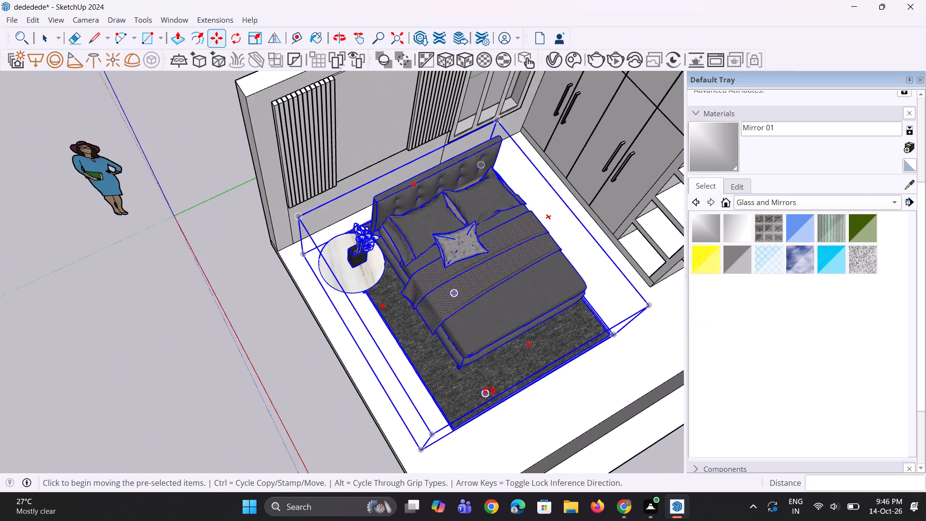
middle_click_drag(490, 391, 592, 287)
scroll(457, 346, "up", 4)
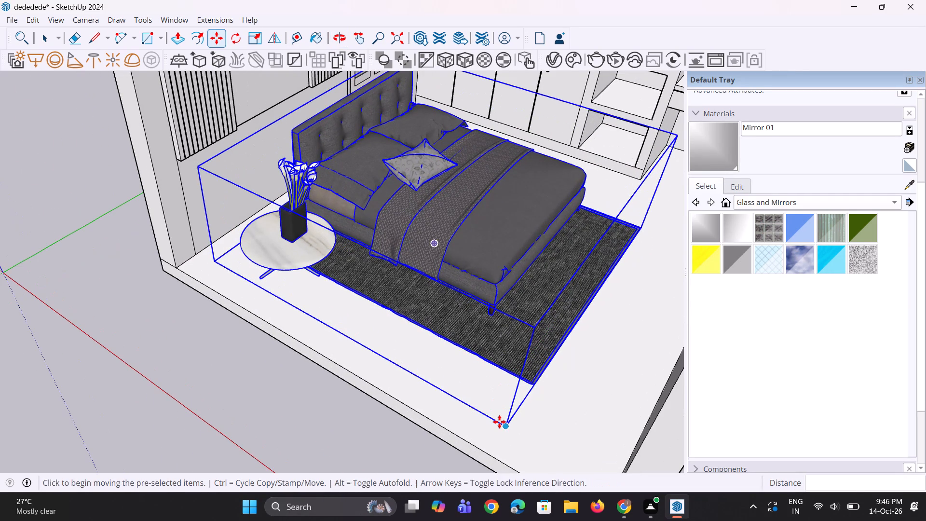
left_click(499, 422)
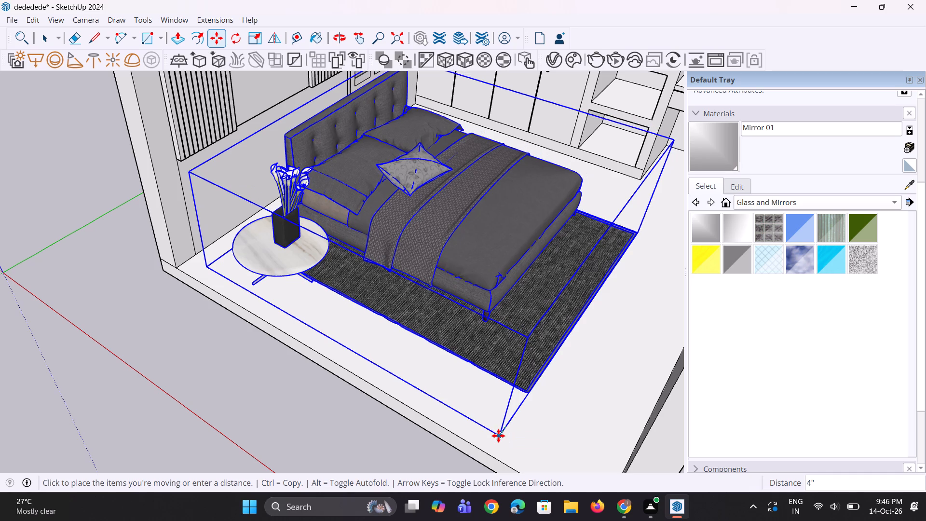
left_click(500, 433)
middle_click_drag(391, 373, 553, 369)
scroll(257, 306, "up", 3)
left_click(275, 303)
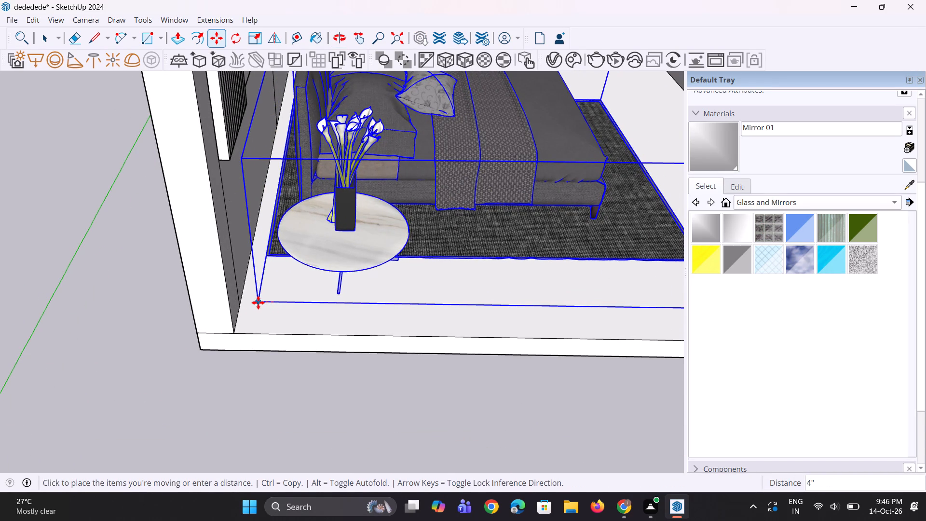
left_click(257, 302)
Slide the bed set about 1' 5 9/16" along the green axis toward the room's open side and deselect it.
middle_click_drag(399, 311, 229, 333)
scroll(229, 333, "down", 11)
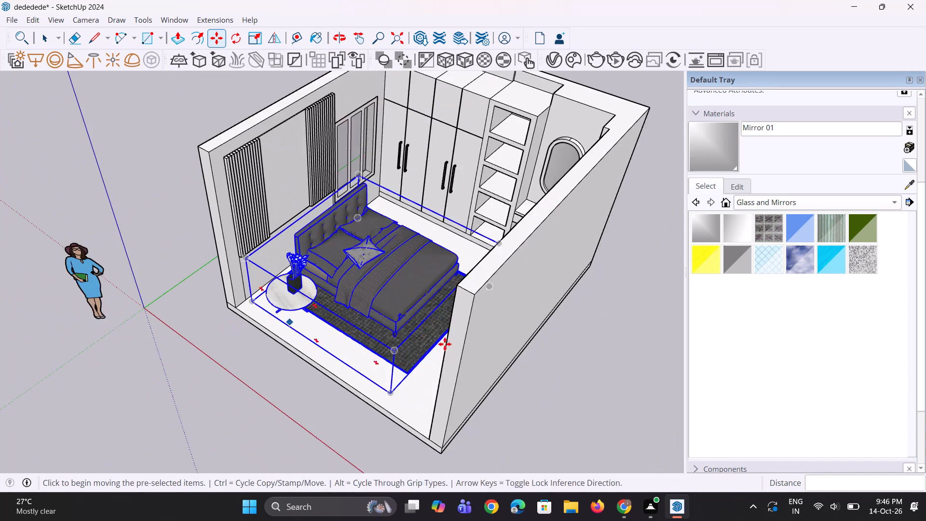
middle_click_drag(445, 344, 227, 416)
scroll(343, 342, "up", 7)
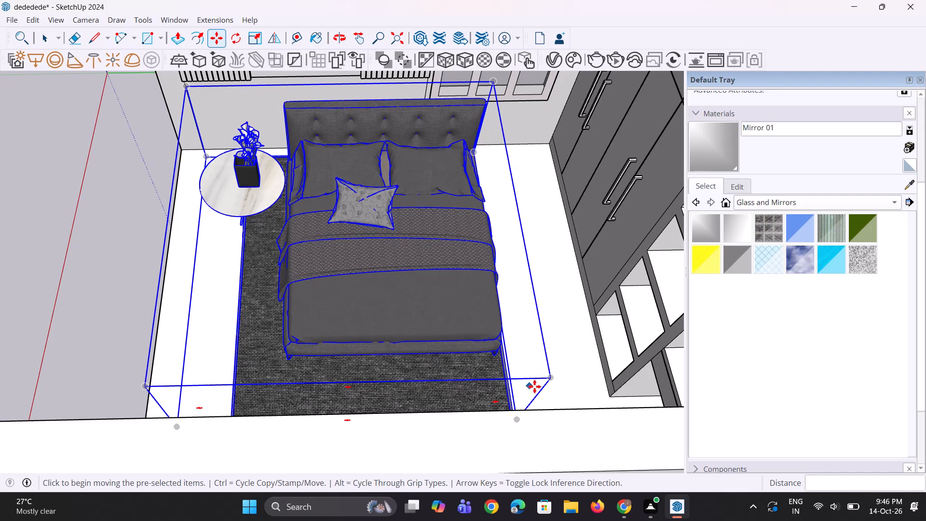
left_click(546, 381)
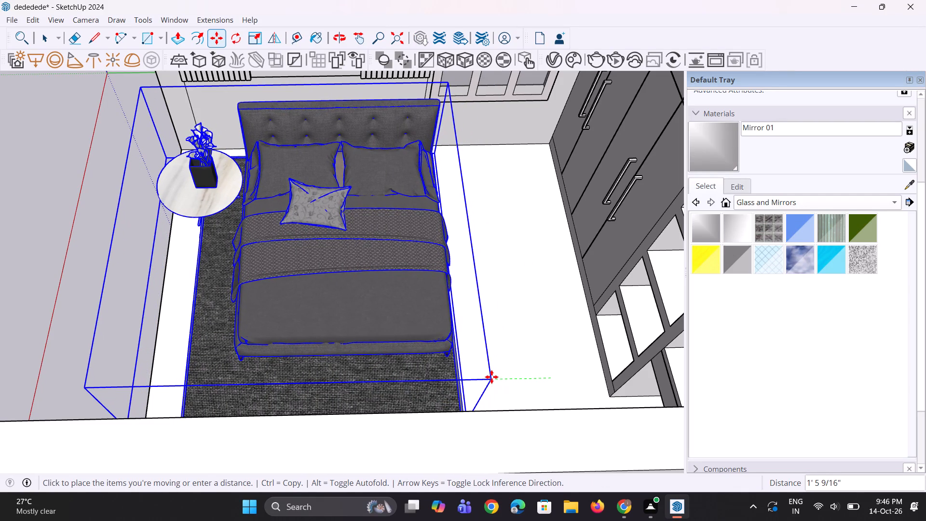
left_click(491, 376)
scroll(548, 359, "down", 5)
middle_click_drag(549, 359, 573, 301)
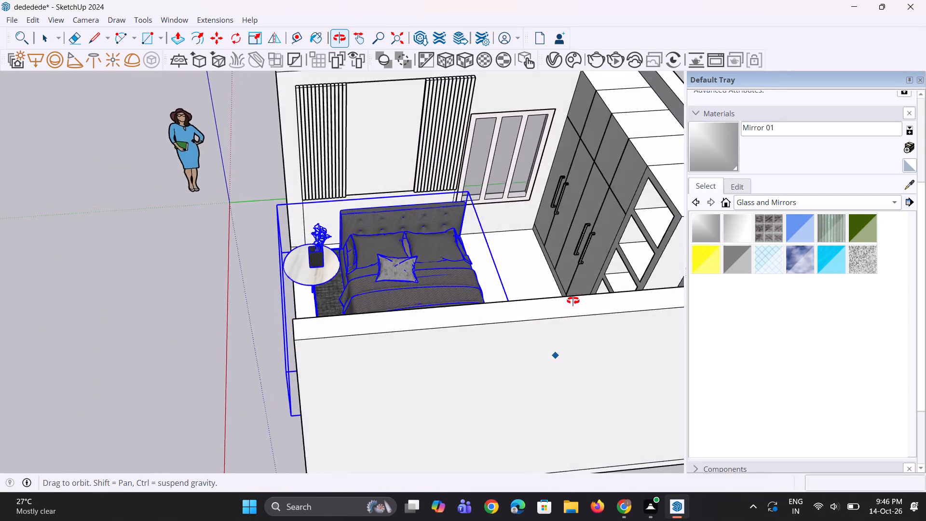
middle_click_drag(573, 301, 615, 287)
middle_click_drag(342, 367, 402, 365)
key("space")
key("space")
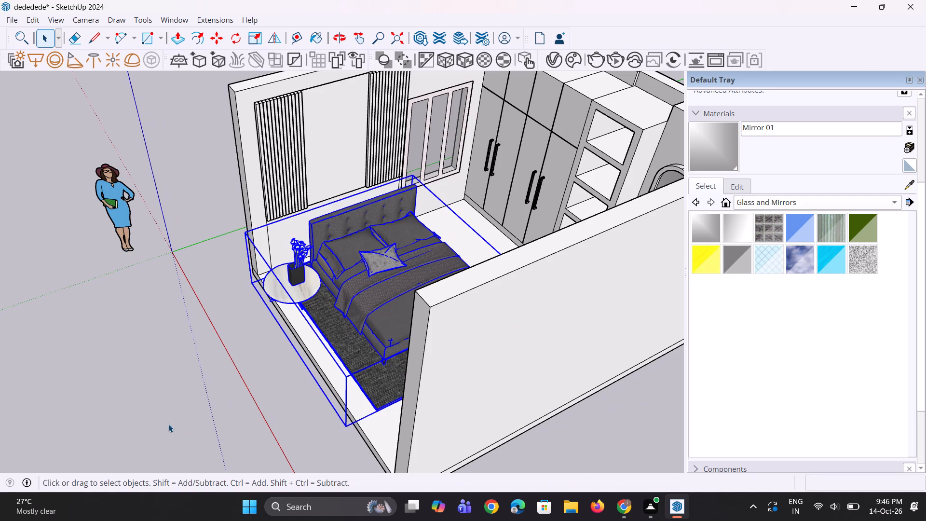
left_click(168, 424)
Push/Pull the floor slab's edge on the room's open side outward by about 2' 4 1/2".
scroll(315, 358, "up", 8)
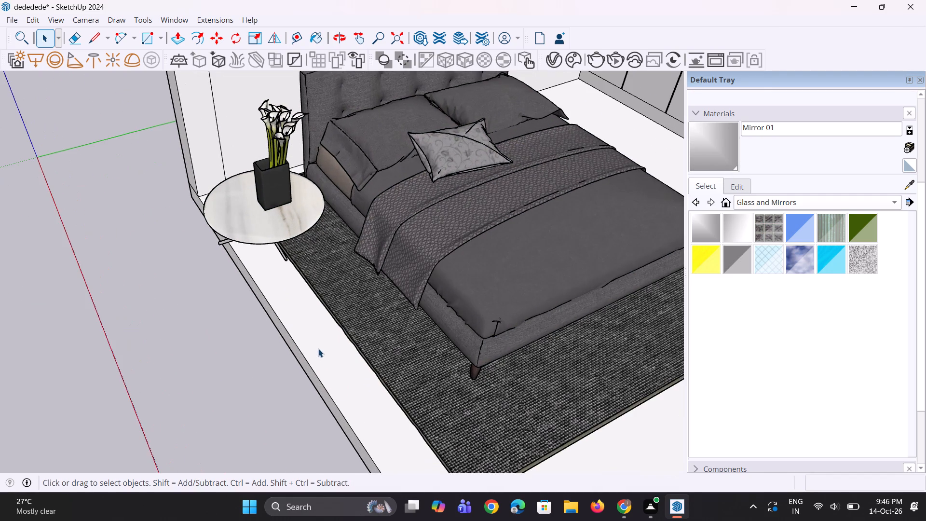
scroll(318, 341, "up", 2)
middle_click_drag(335, 387, 339, 403)
scroll(330, 400, "up", 1)
scroll(330, 400, "down", 14)
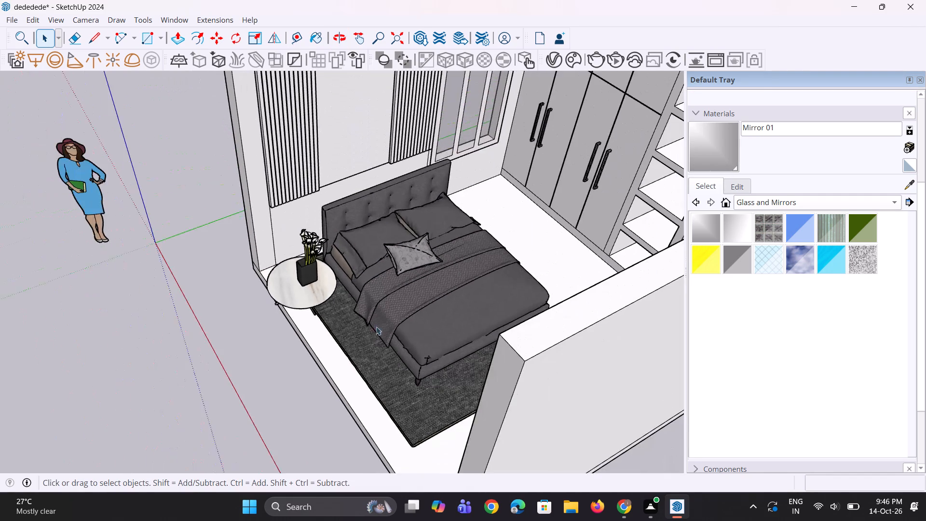
middle_click_drag(374, 324, 424, 285)
scroll(384, 387, "up", 2)
key("p")
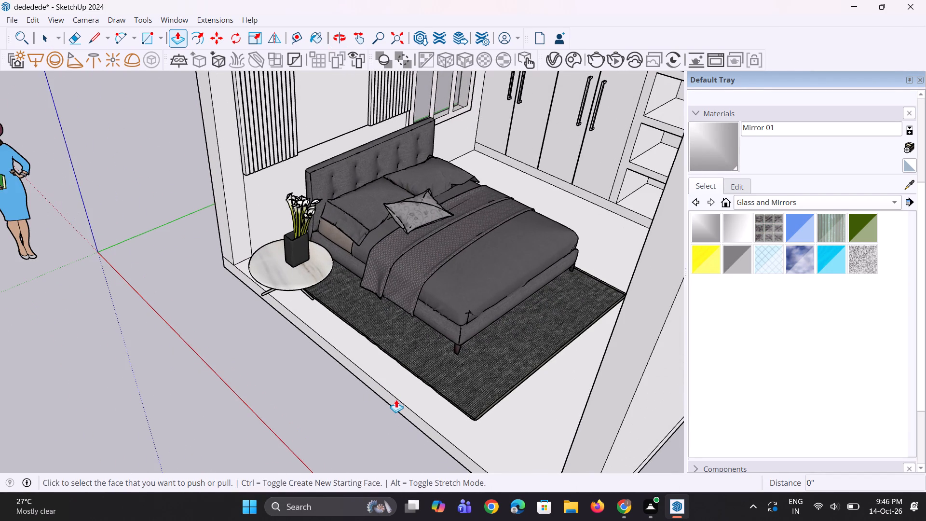
left_click(395, 401)
left_click(307, 405)
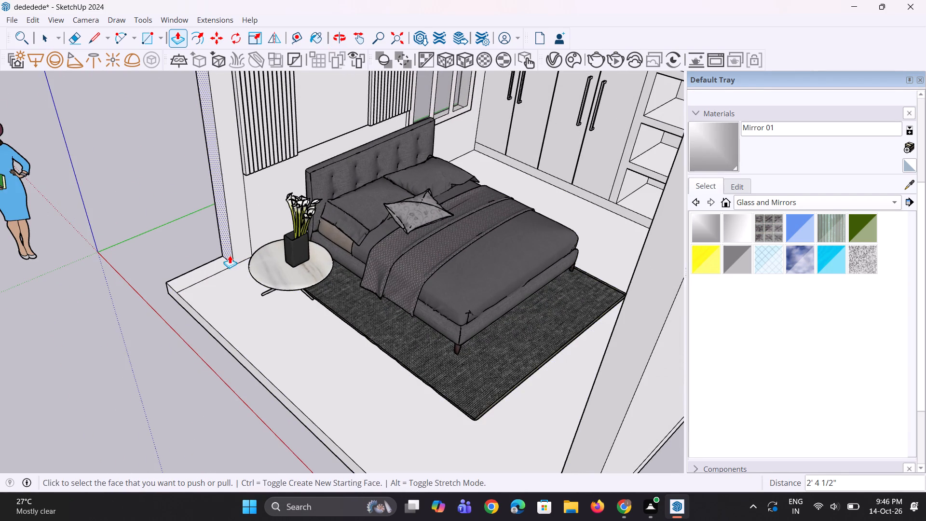
Extend the end faces of both side walls by 2' 4 1/2" with Push/Pull, out to the floor slab's new edge.
double_click(228, 252)
scroll(204, 251, "down", 5)
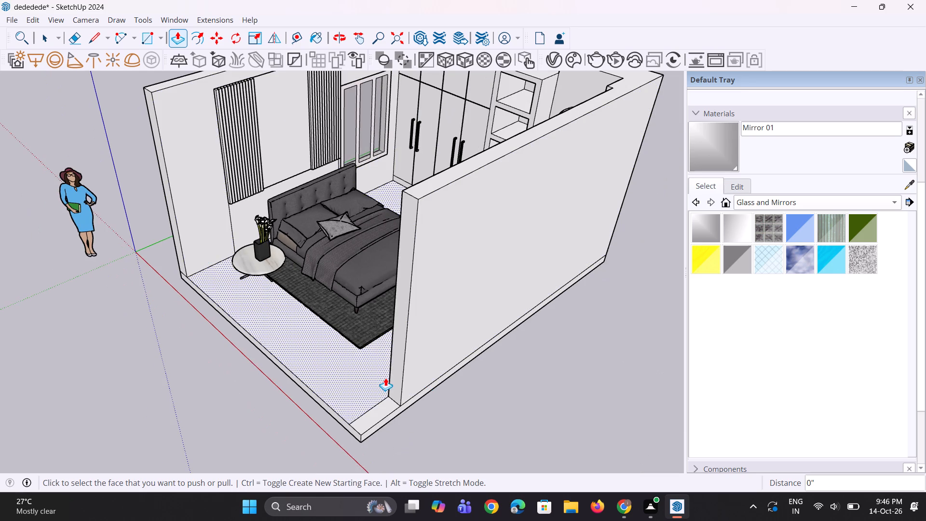
double_click(392, 383)
Explode the imported bed set component twice so the bed, side table, vase and rug separate, and deselect them.
middle_click_drag(322, 391, 355, 453)
scroll(365, 263, "up", 4)
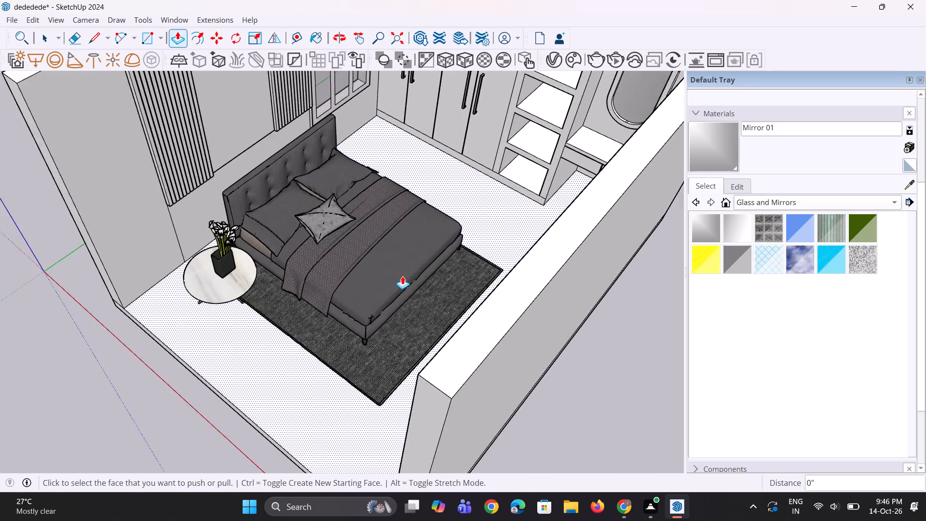
scroll(402, 276, "up", 2)
middle_click_drag(402, 276, 292, 310)
key("space")
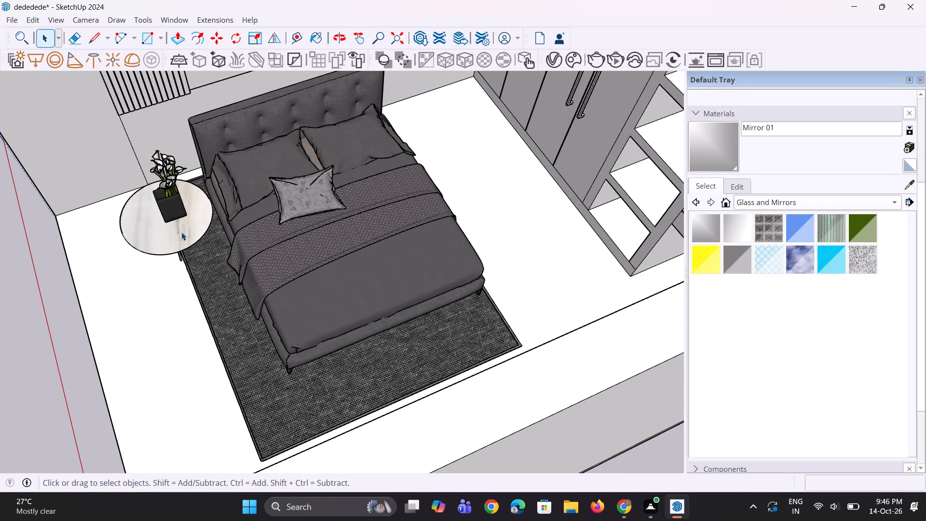
left_click(181, 232)
scroll(180, 238, "up", 2)
right_click(253, 246)
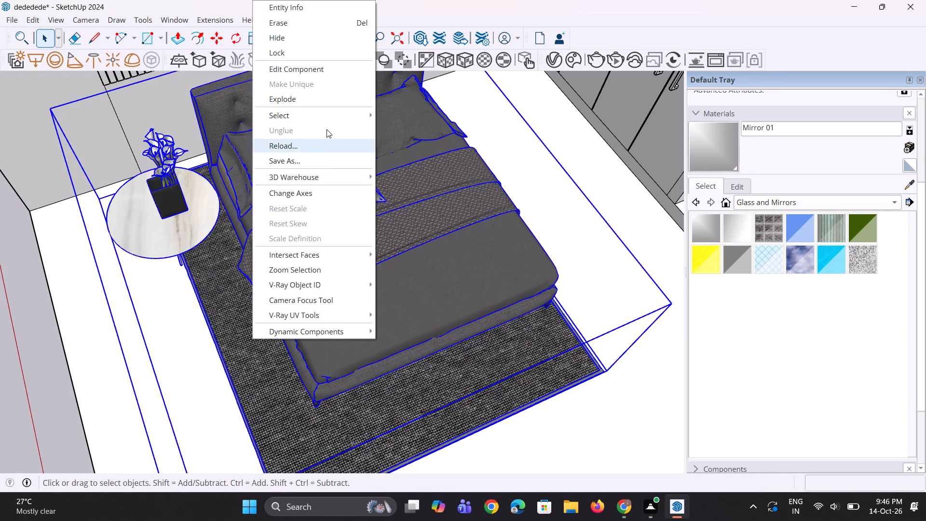
left_click(322, 97)
right_click(245, 240)
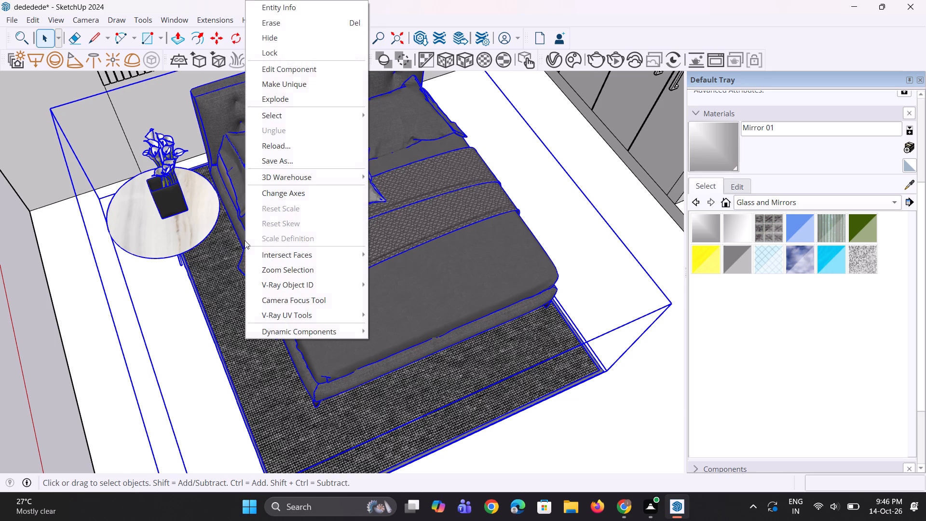
left_click(279, 104)
scroll(229, 256, "down", 4)
key("space")
key("space")
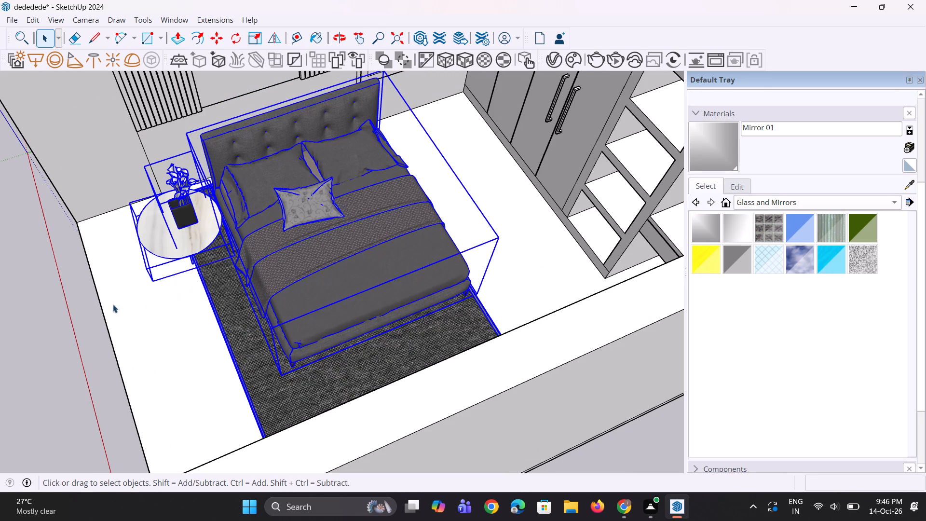
left_click(86, 310)
Delete the round marble side table and the flower vase beside the bed.
left_click(173, 247)
scroll(198, 195, "up", 2)
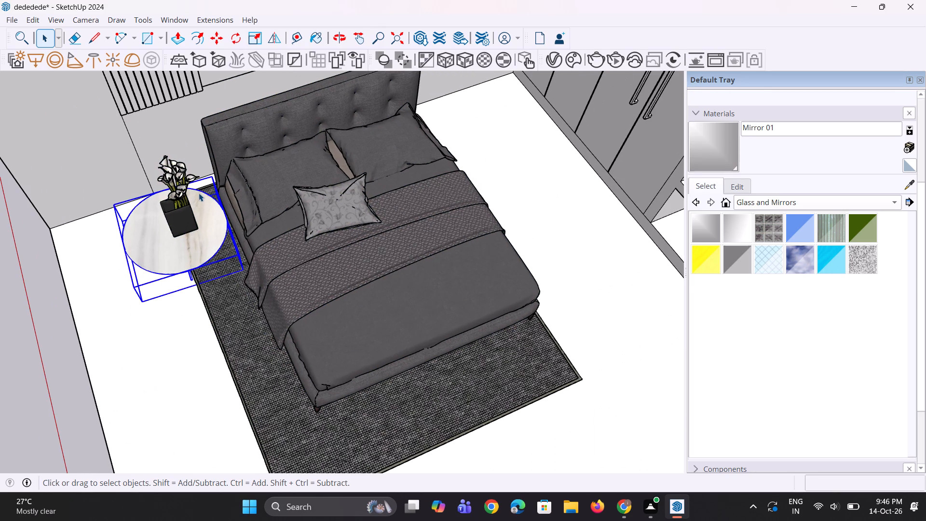
key("Delete")
left_click(185, 222)
key("Delete")
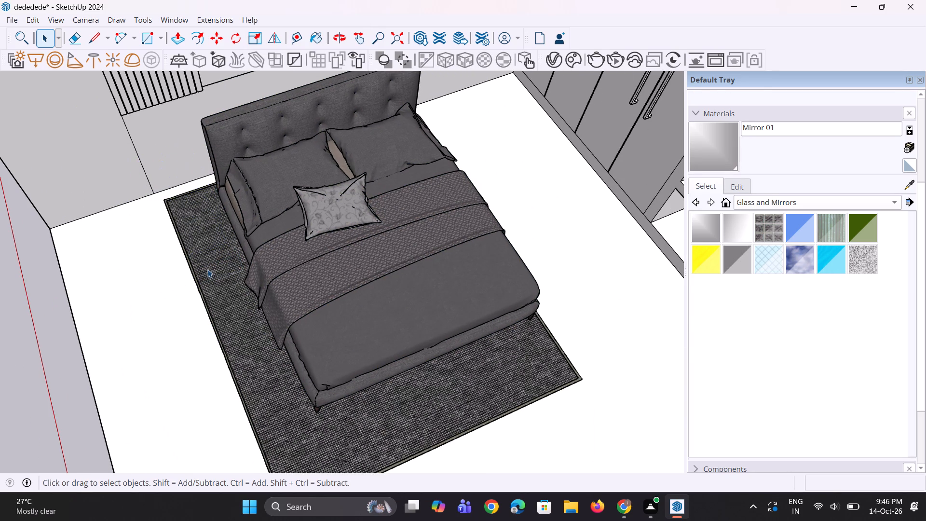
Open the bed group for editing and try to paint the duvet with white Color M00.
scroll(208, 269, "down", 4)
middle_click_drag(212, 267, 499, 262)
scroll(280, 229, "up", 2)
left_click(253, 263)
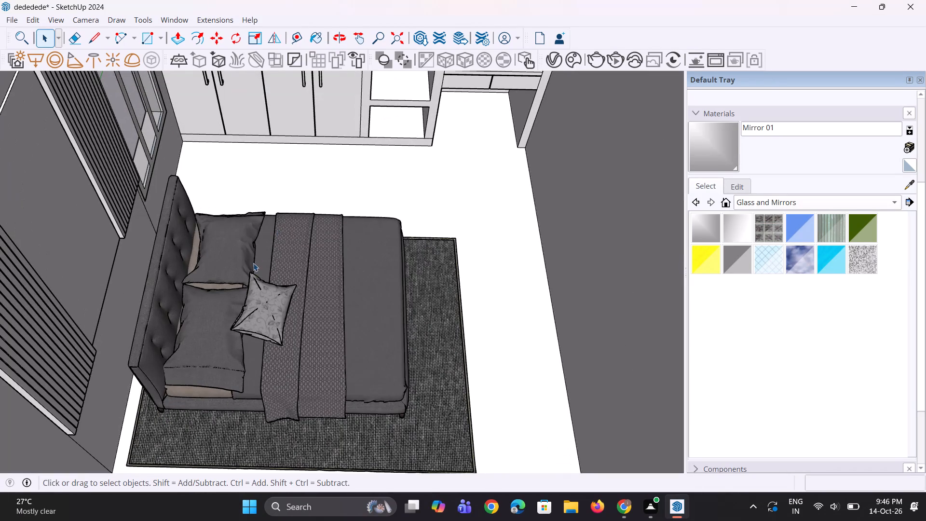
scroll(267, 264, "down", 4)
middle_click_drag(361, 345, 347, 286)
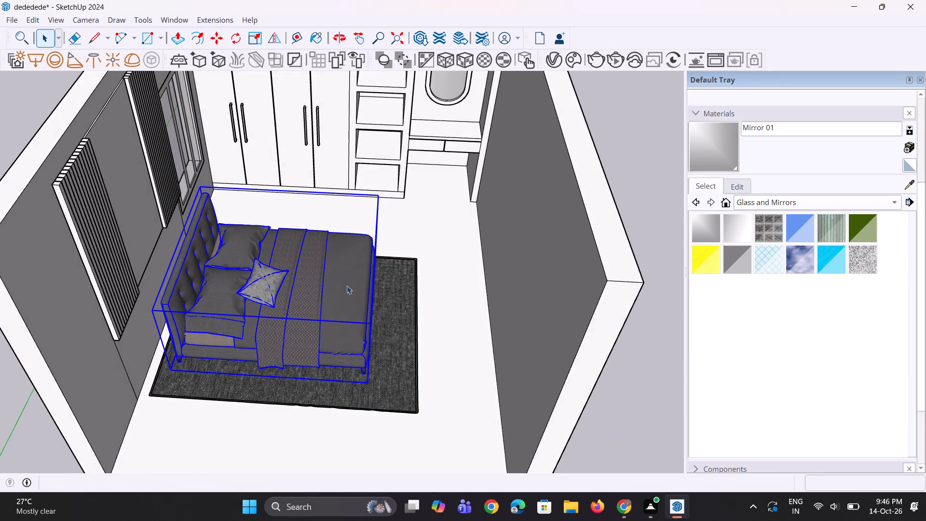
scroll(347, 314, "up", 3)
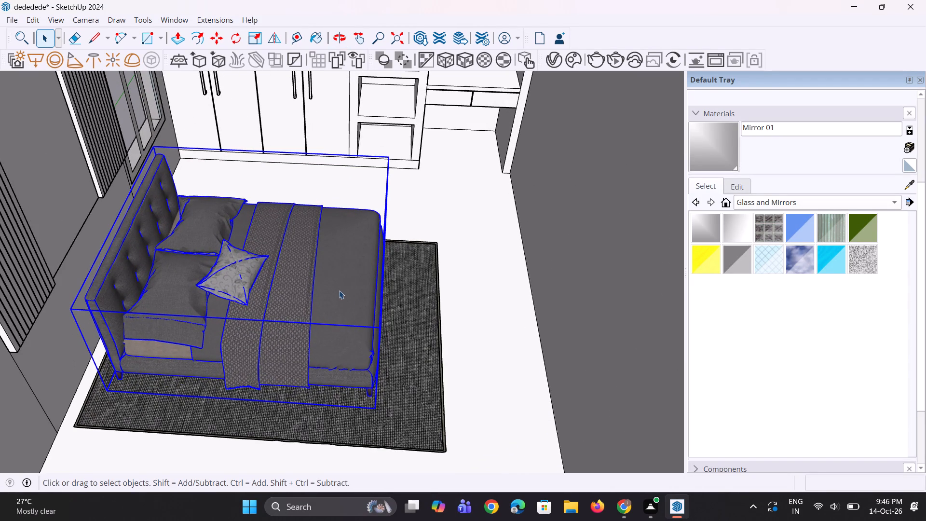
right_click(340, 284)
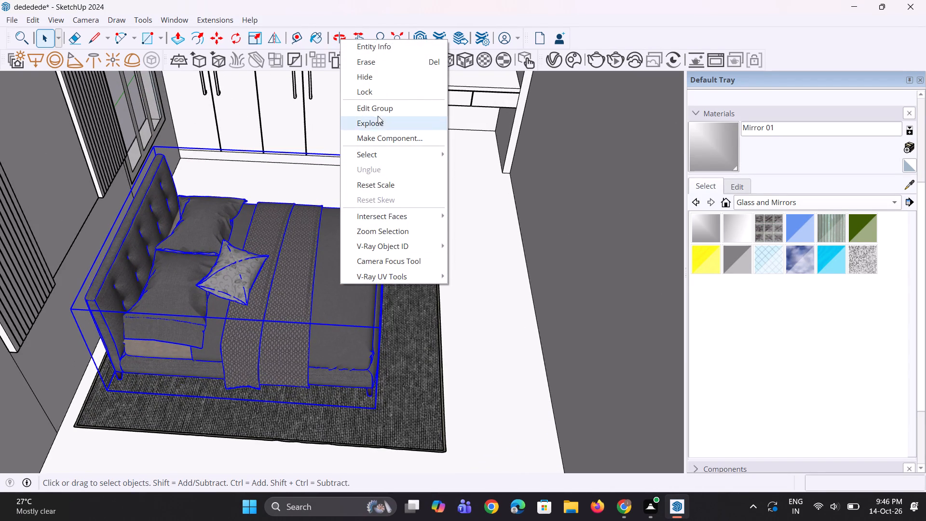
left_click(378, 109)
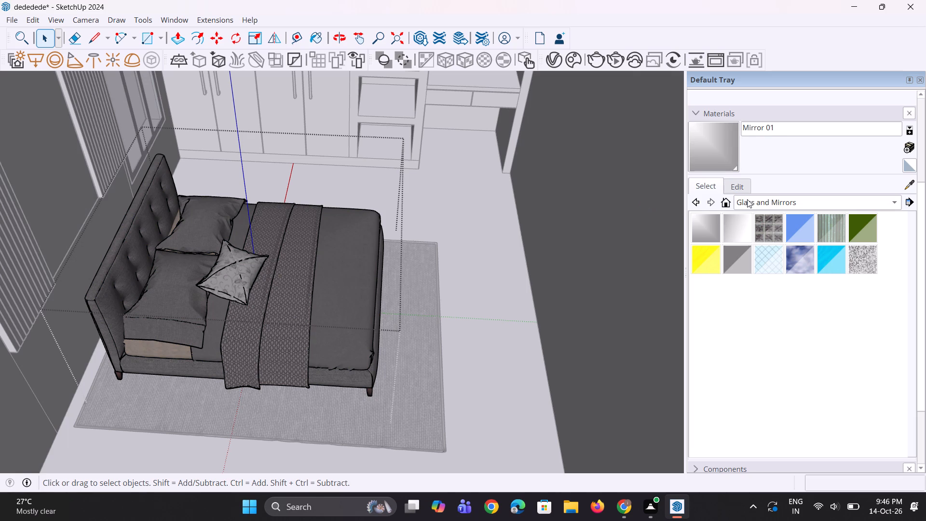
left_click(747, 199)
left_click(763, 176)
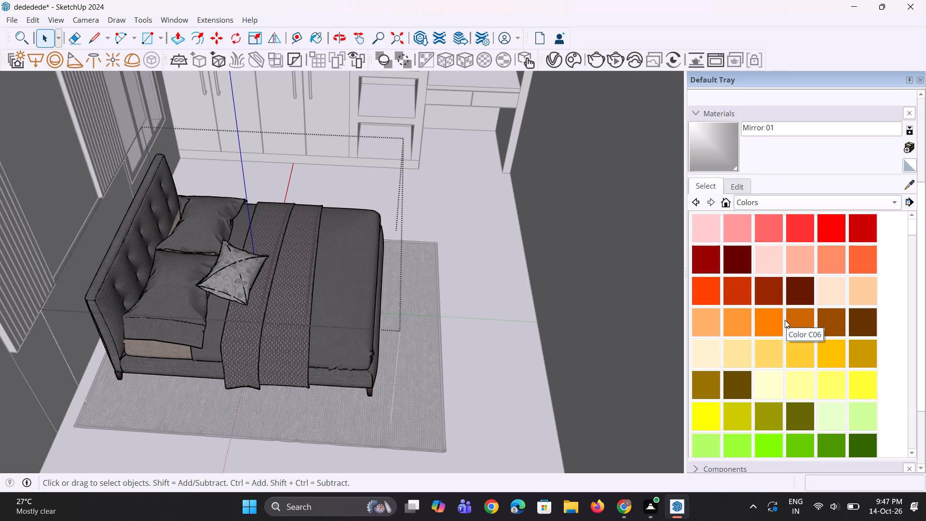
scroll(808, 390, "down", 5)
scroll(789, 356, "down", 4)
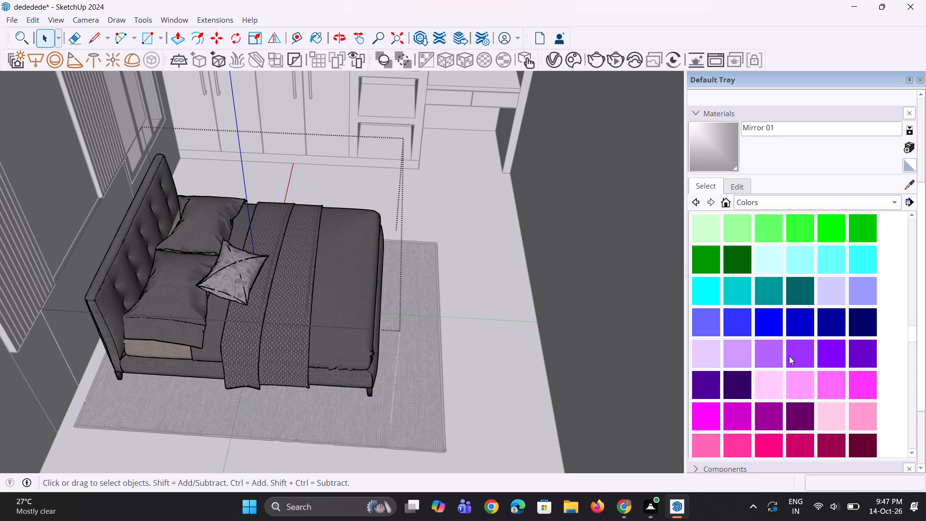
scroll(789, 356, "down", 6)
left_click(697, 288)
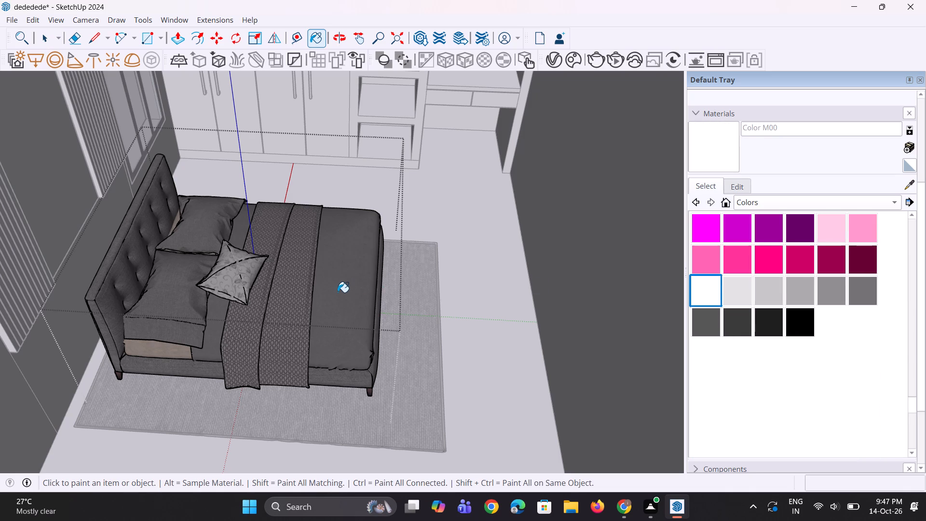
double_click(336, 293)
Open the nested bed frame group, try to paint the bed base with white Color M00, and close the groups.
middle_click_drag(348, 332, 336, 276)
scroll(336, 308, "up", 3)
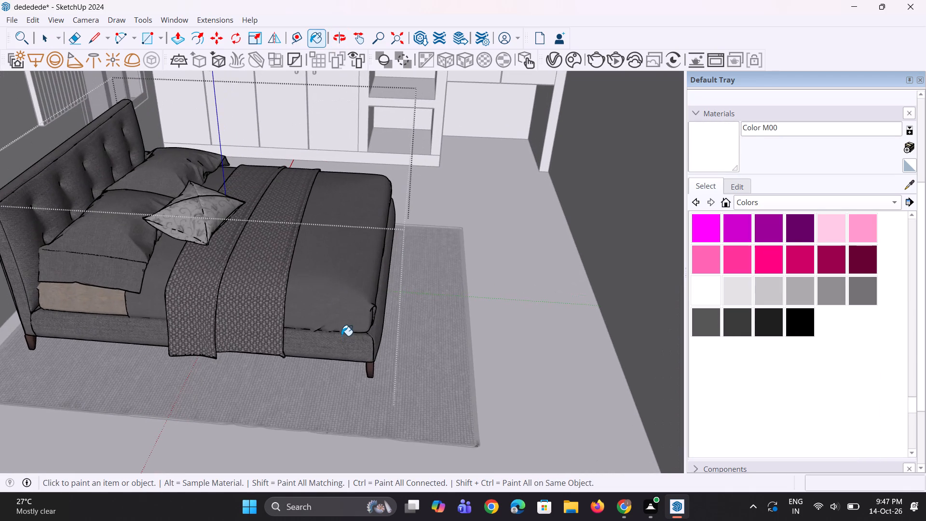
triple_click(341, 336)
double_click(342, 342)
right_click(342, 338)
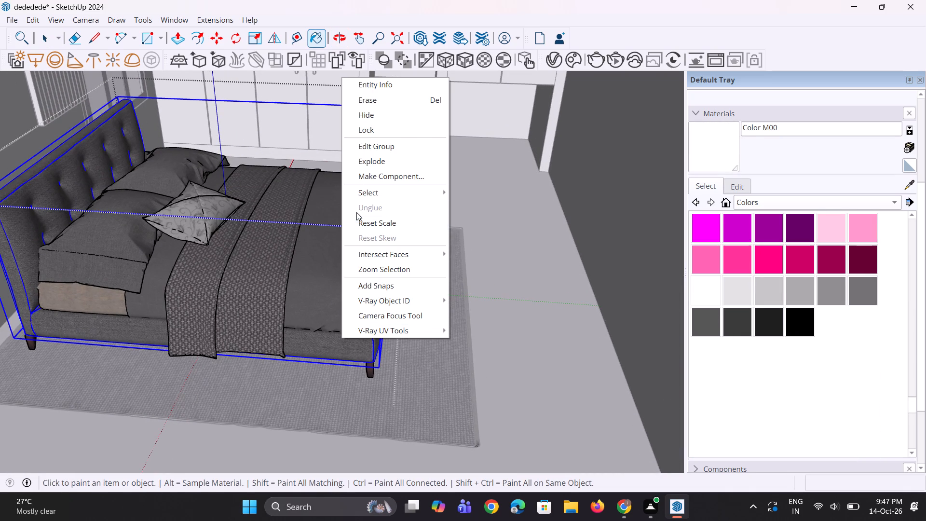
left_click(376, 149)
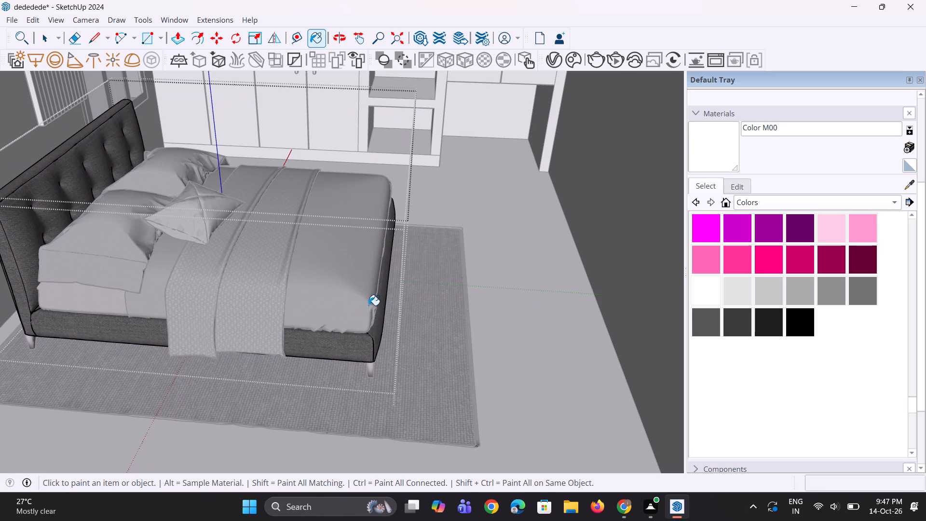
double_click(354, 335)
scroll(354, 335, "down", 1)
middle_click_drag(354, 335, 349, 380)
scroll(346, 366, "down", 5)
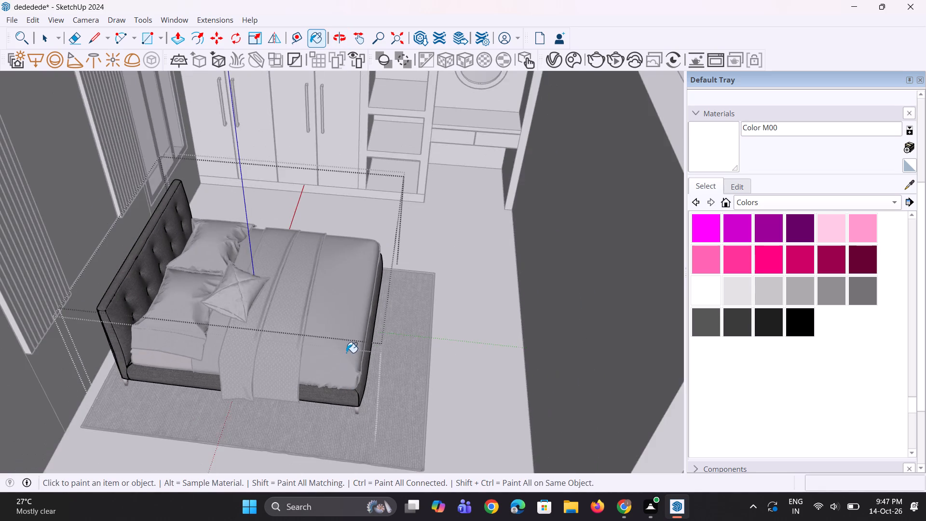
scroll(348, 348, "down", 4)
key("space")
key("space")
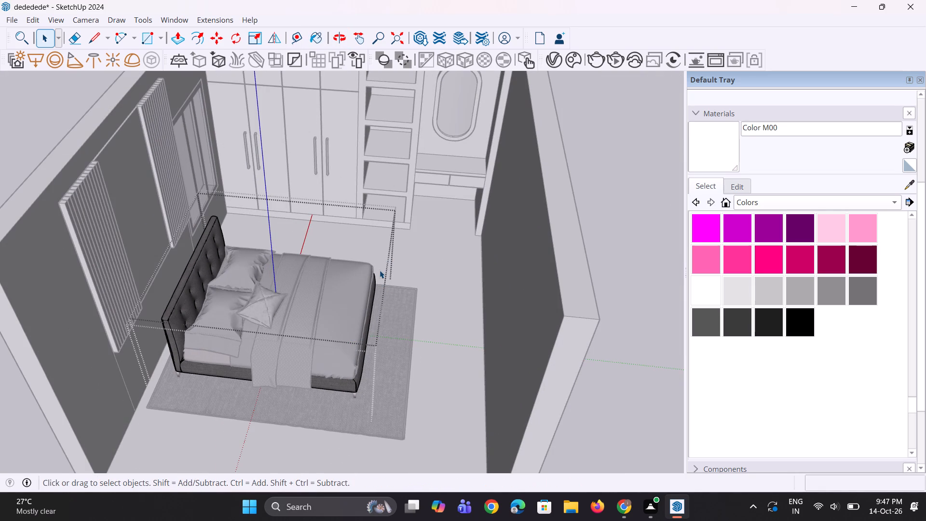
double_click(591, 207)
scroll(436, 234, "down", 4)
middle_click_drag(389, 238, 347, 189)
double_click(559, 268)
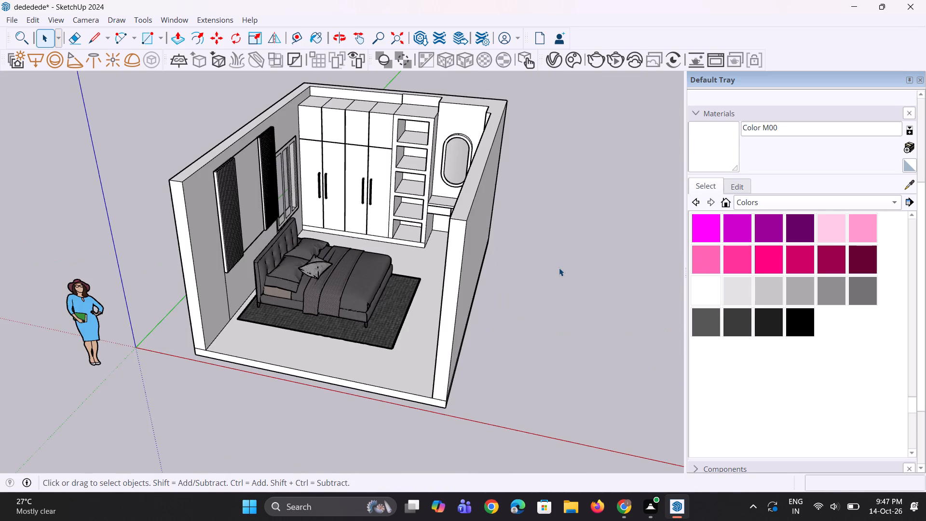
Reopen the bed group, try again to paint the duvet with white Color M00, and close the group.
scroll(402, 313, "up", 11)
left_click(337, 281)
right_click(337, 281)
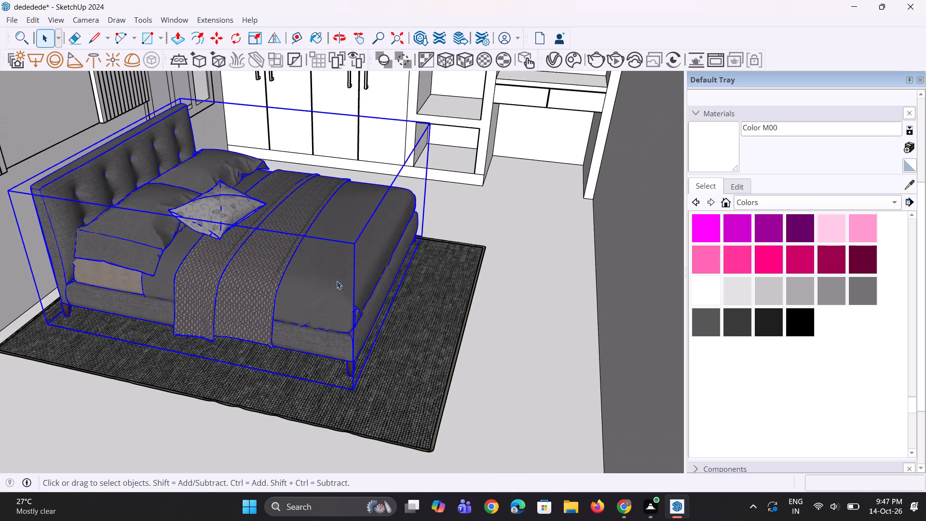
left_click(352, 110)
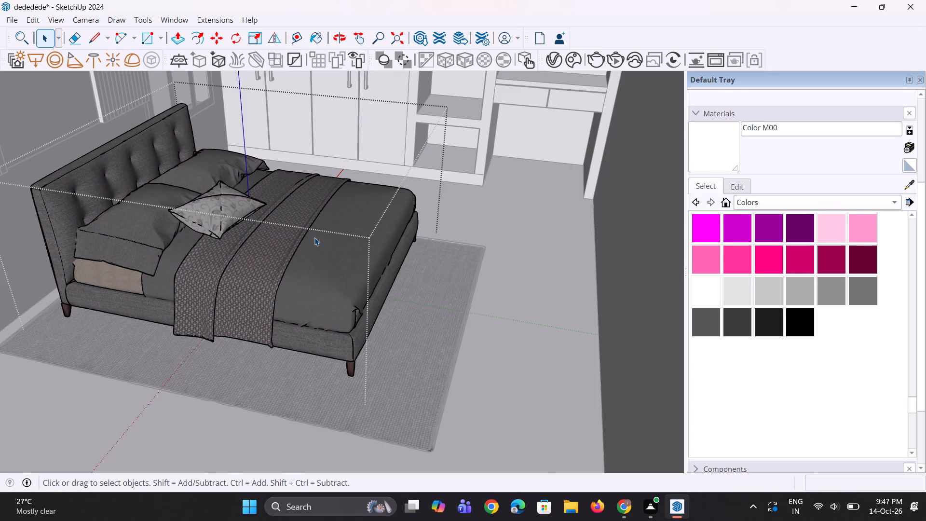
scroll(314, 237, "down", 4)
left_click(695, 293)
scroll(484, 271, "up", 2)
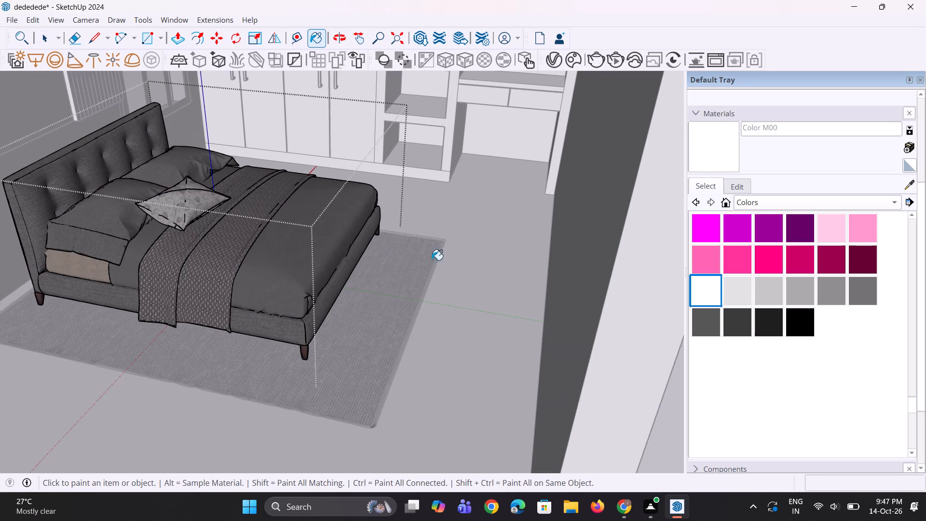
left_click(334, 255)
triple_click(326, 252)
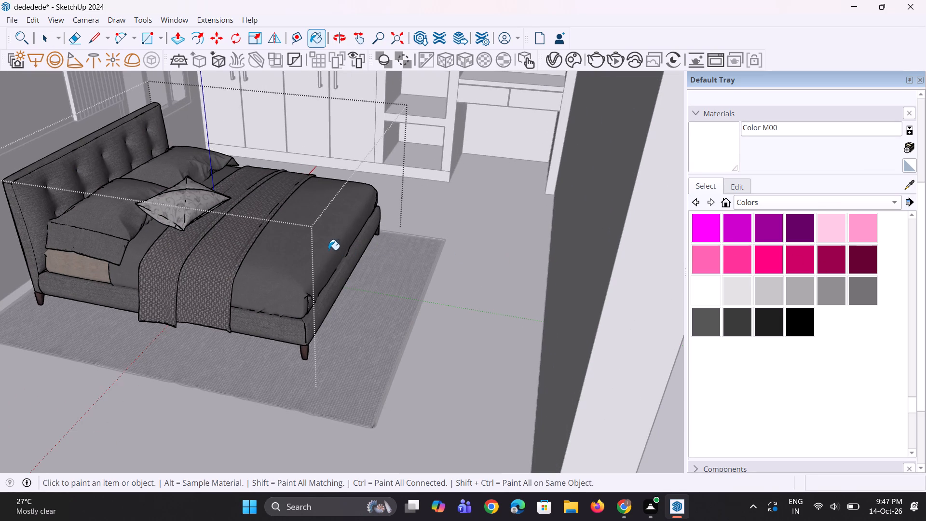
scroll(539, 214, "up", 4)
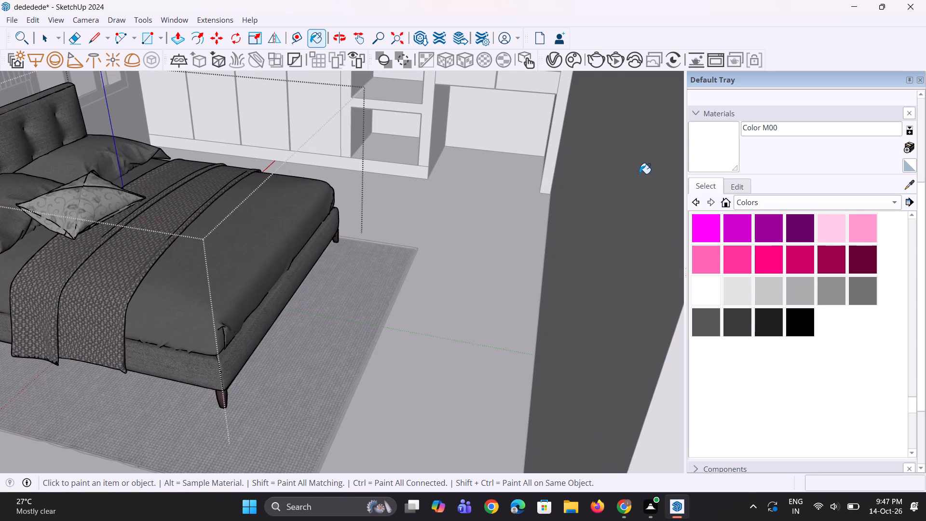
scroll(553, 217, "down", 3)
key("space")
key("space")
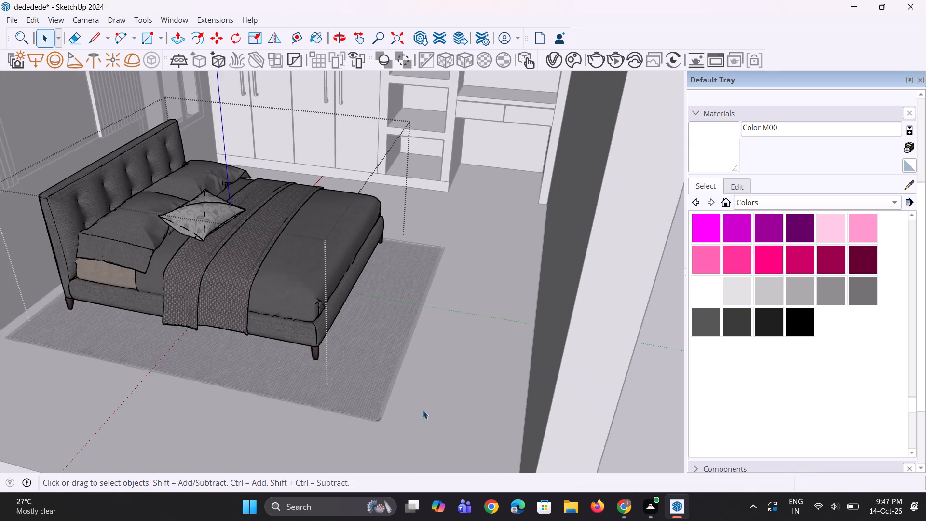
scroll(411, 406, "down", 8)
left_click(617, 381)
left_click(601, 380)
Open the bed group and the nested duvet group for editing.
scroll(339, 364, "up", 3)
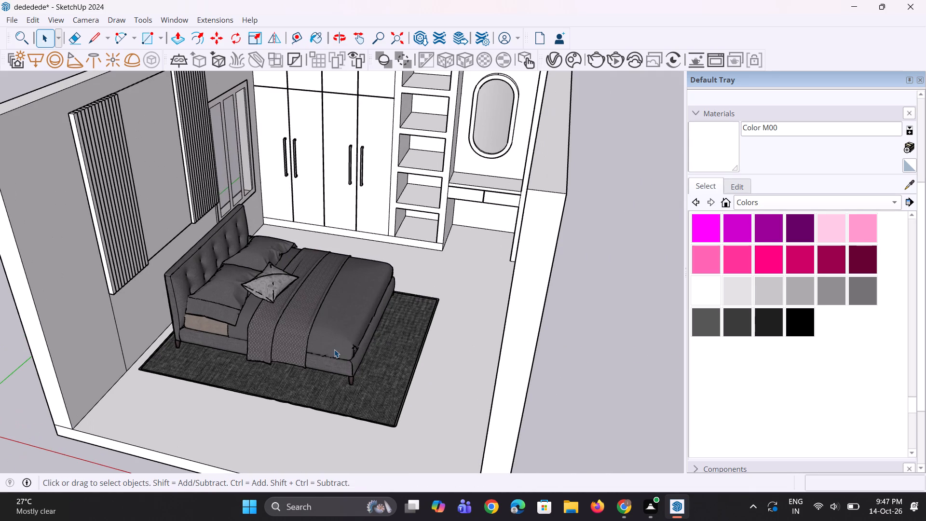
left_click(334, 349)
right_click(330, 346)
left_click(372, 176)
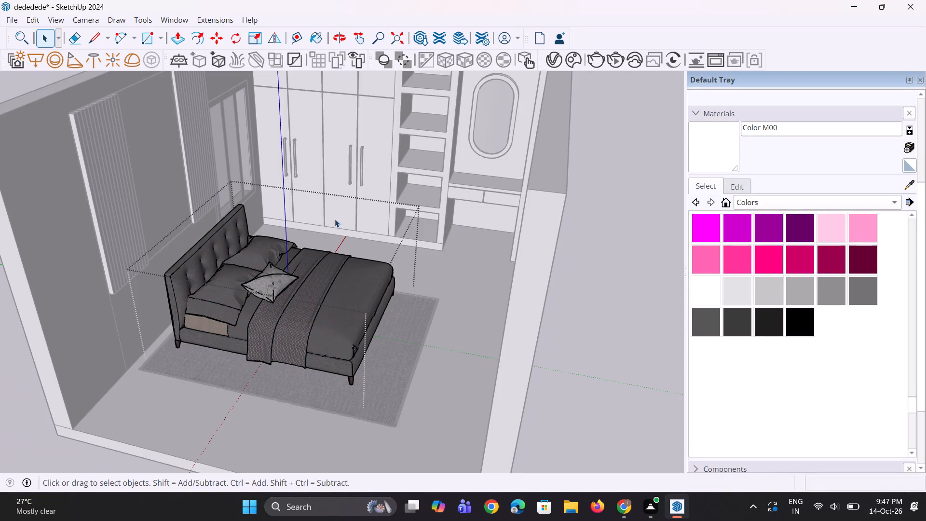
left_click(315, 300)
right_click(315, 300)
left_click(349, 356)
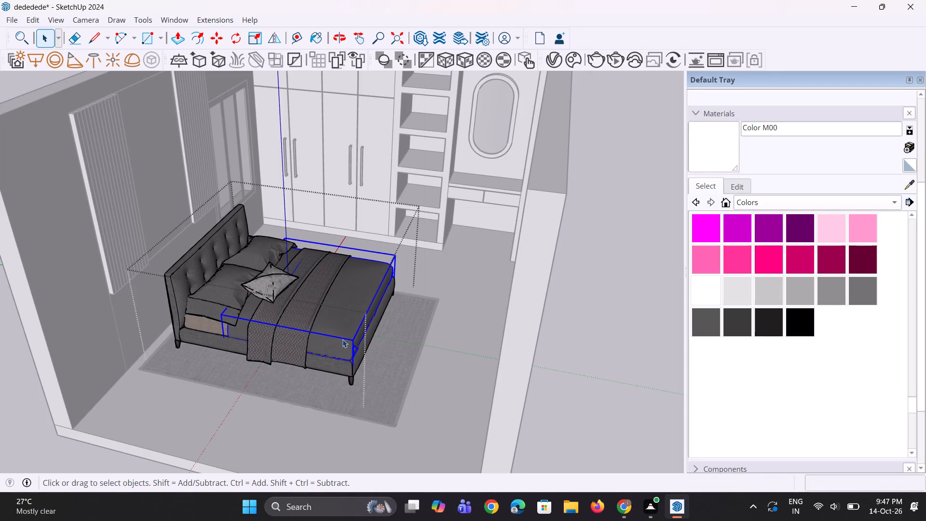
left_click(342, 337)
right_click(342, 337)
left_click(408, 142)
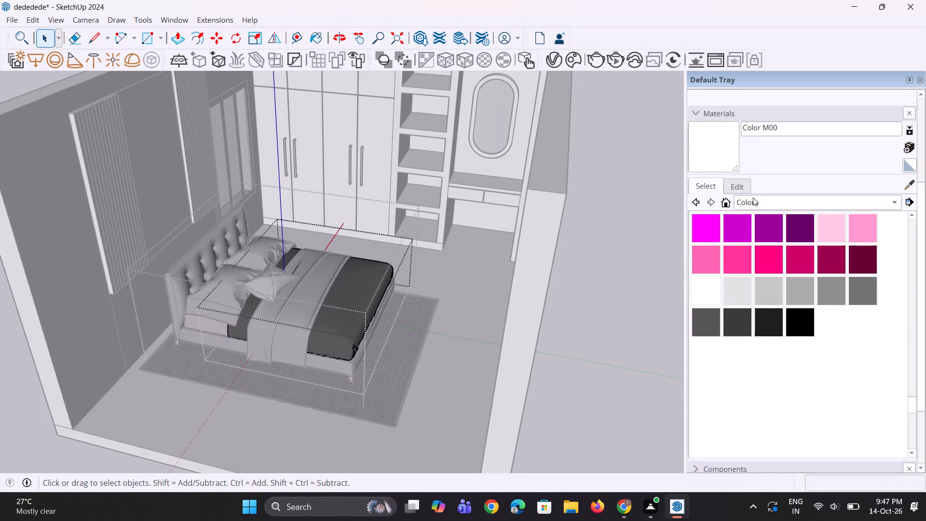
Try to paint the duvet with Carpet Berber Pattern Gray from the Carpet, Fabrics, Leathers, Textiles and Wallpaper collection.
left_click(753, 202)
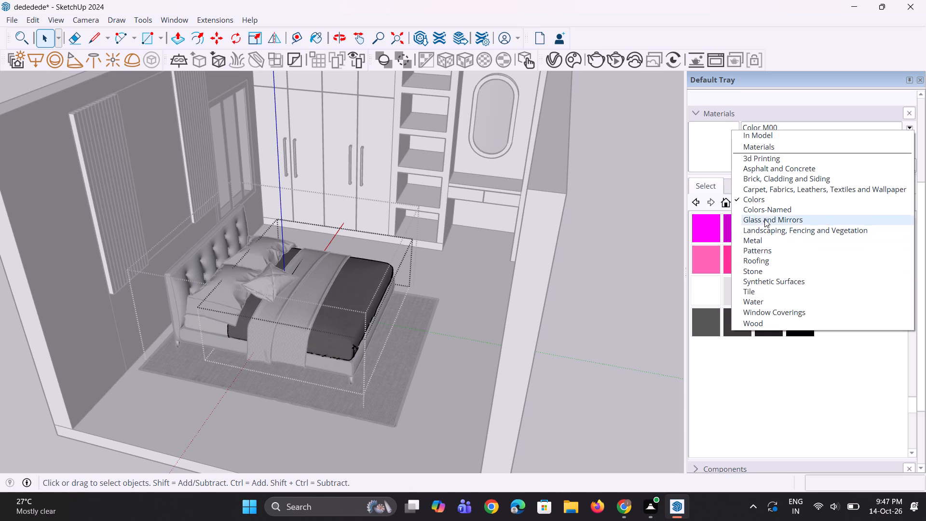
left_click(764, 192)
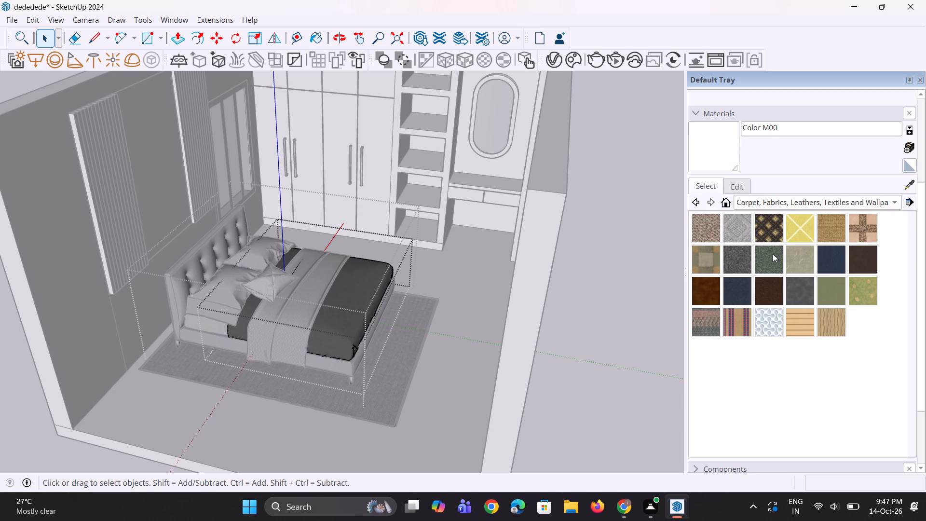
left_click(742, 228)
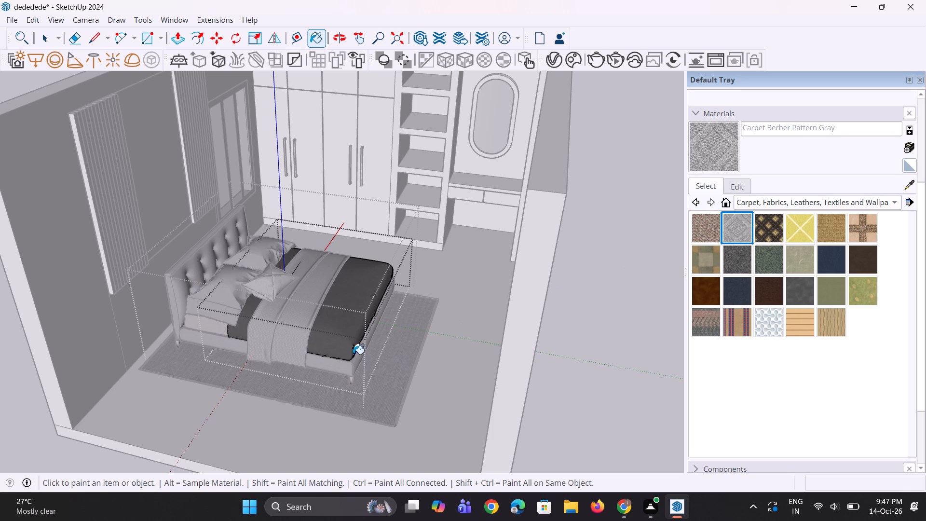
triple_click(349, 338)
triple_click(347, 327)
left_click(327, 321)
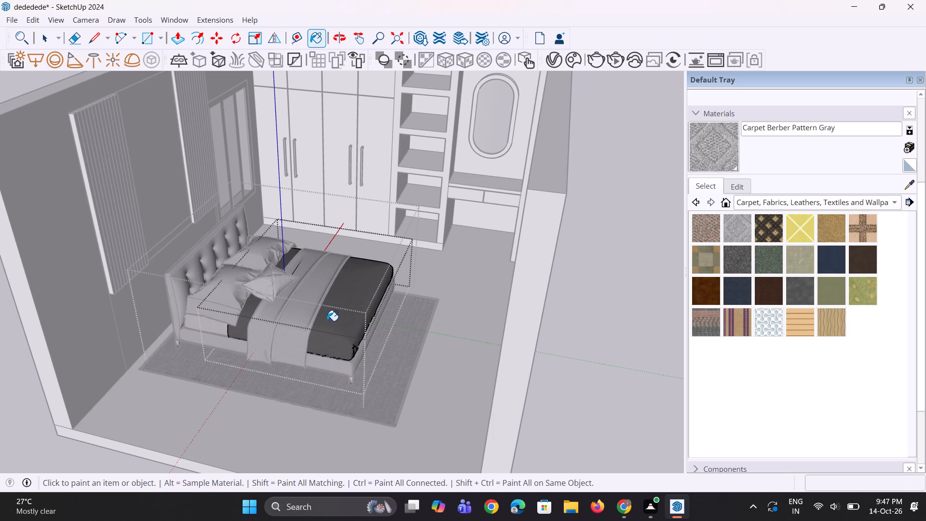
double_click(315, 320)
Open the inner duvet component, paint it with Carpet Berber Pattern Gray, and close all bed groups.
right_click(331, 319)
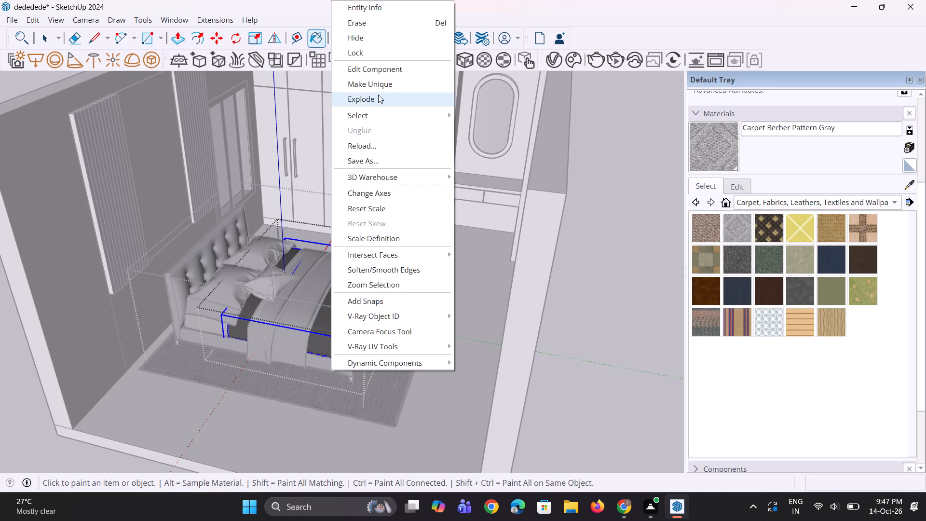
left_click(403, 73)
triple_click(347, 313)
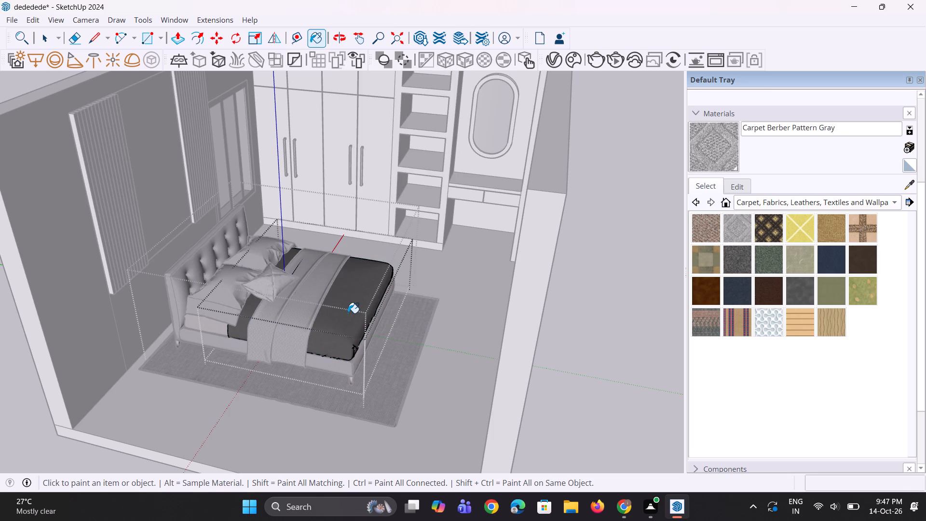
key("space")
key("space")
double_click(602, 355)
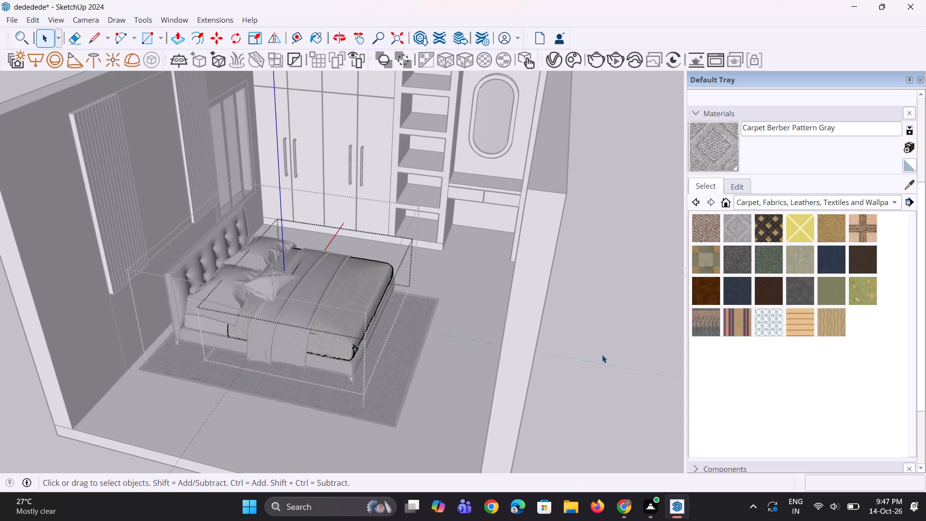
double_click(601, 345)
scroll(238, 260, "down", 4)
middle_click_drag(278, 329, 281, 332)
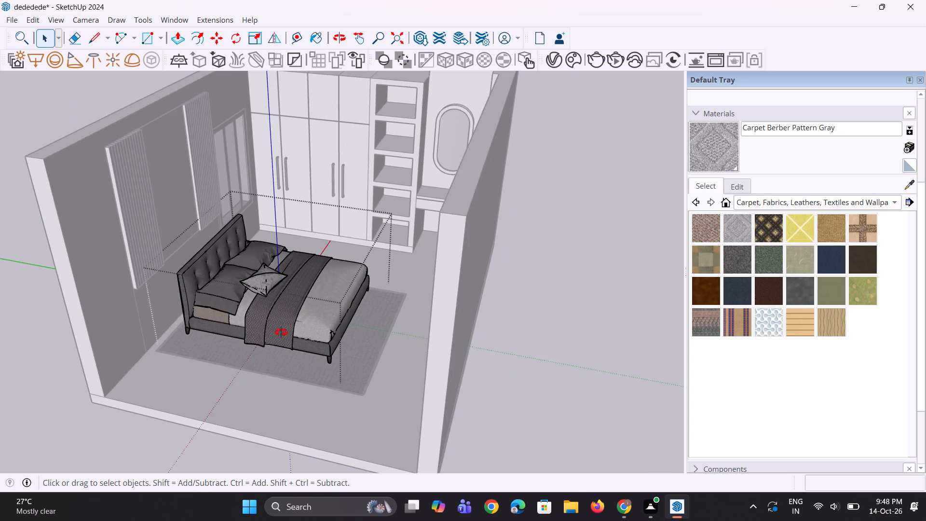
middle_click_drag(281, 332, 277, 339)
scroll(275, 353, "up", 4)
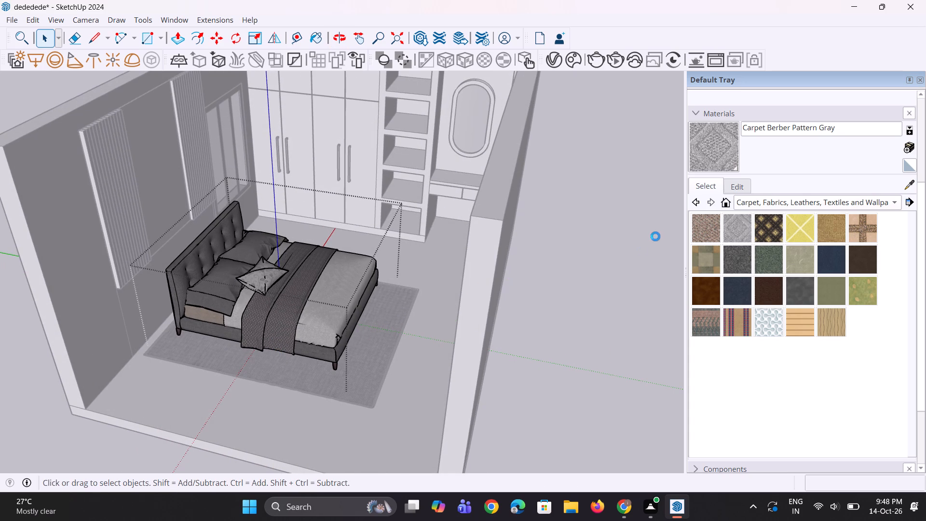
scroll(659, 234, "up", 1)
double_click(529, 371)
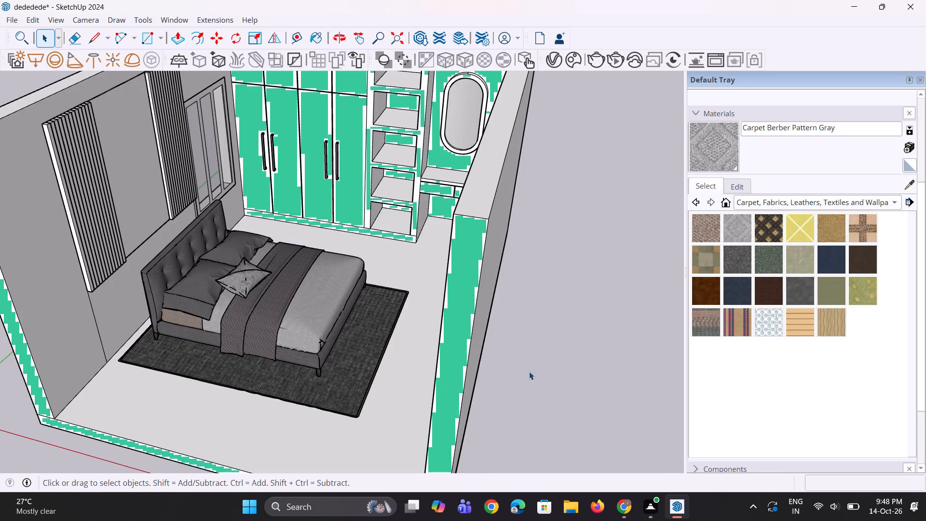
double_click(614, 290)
Save the bedroom model.
scroll(579, 305, "down", 5)
middle_click_drag(579, 305, 579, 304)
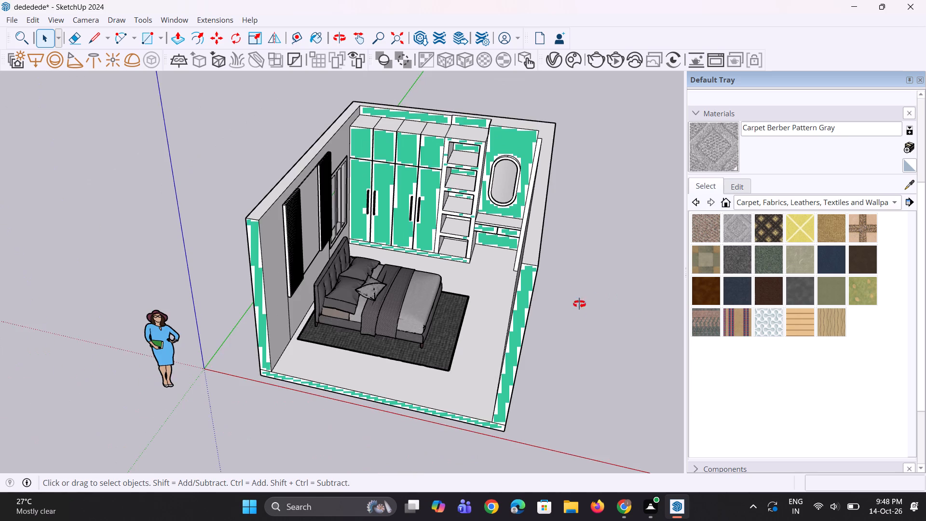
middle_click_drag(579, 304, 576, 283)
key("ctrl+s")
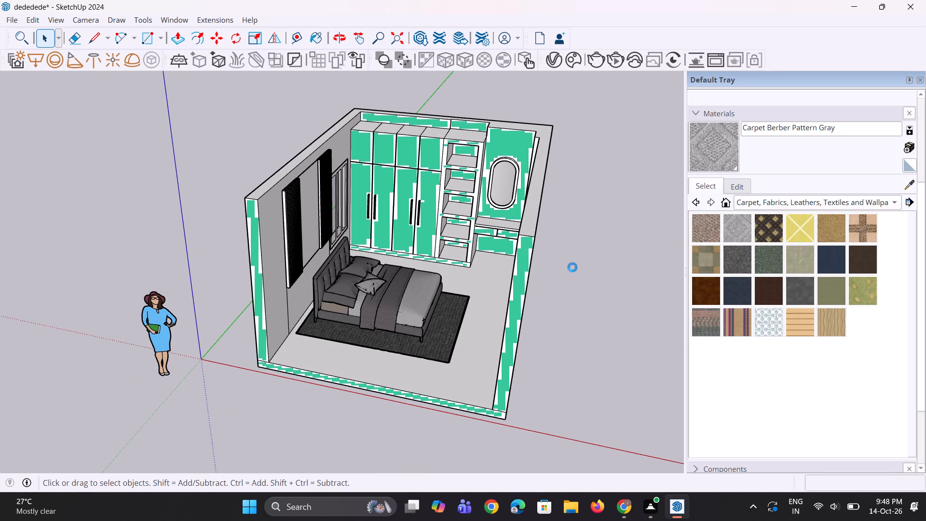
scroll(572, 264, "up", 3)
scroll(572, 264, "down", 4)
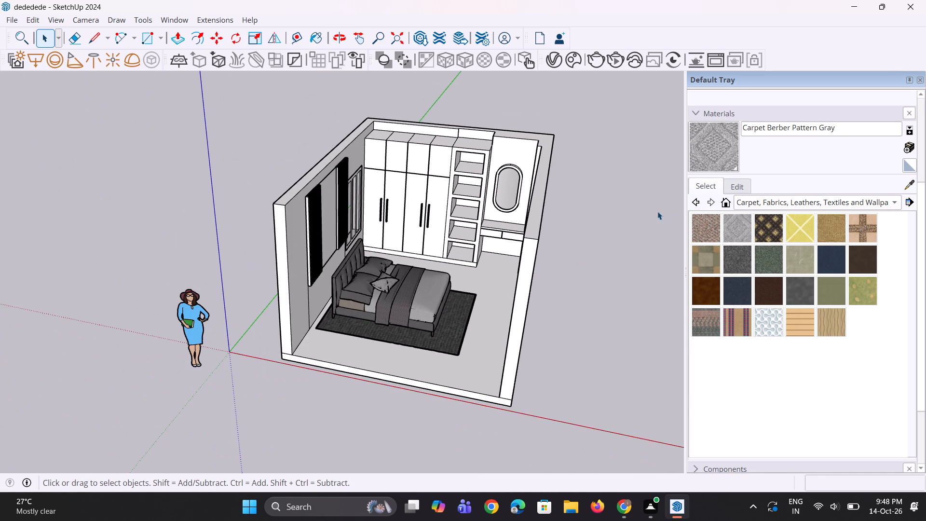
Switch the materials library to Colors and reopen the bed group and its nested duvet group for editing.
left_click(768, 201)
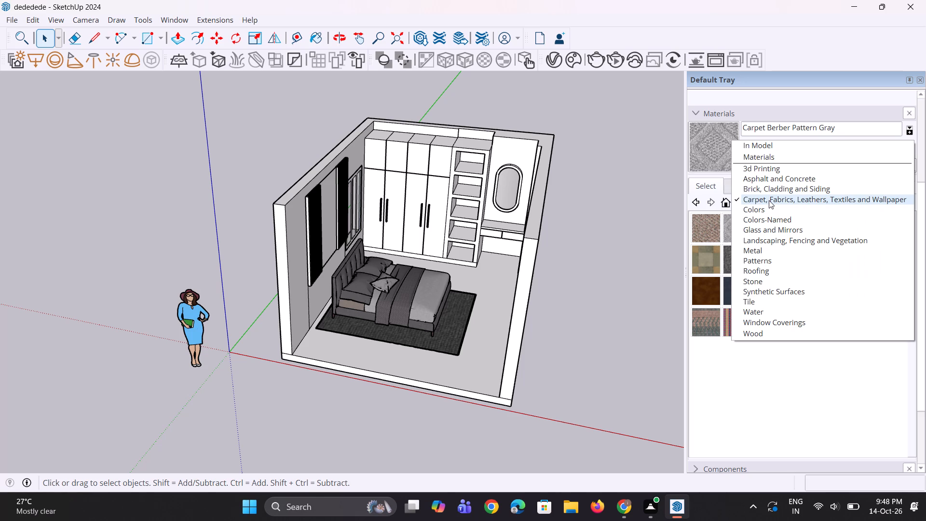
left_click(766, 214)
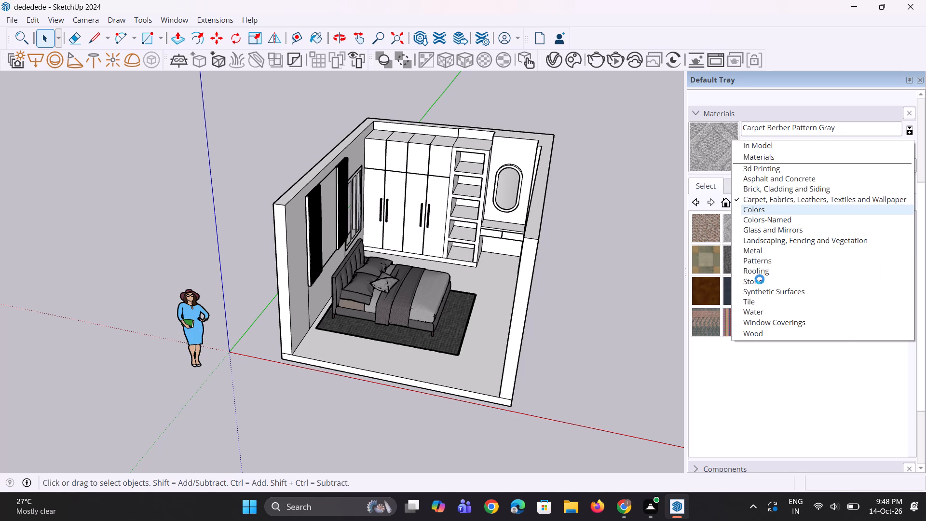
scroll(760, 390, "down", 17)
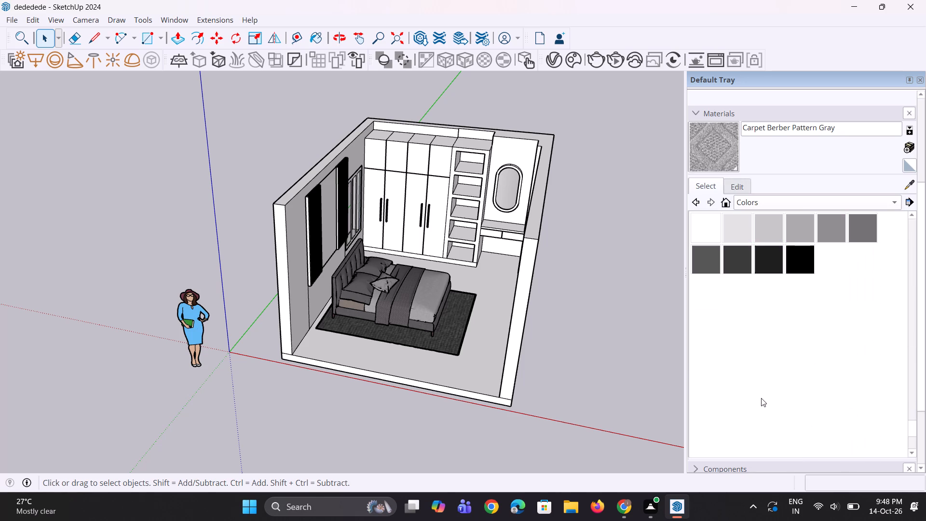
scroll(431, 343, "up", 5)
left_click(423, 305)
right_click(423, 305)
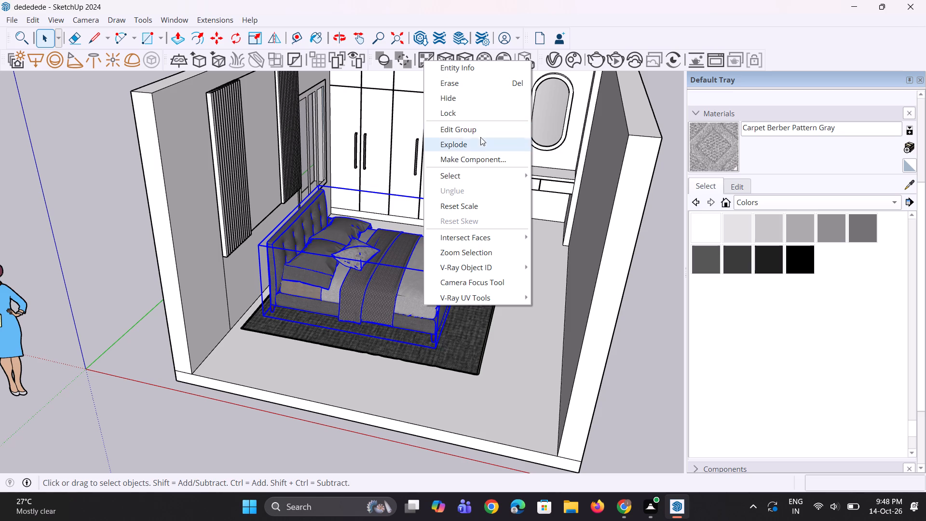
left_click(482, 127)
scroll(448, 284, "up", 2)
left_click(432, 300)
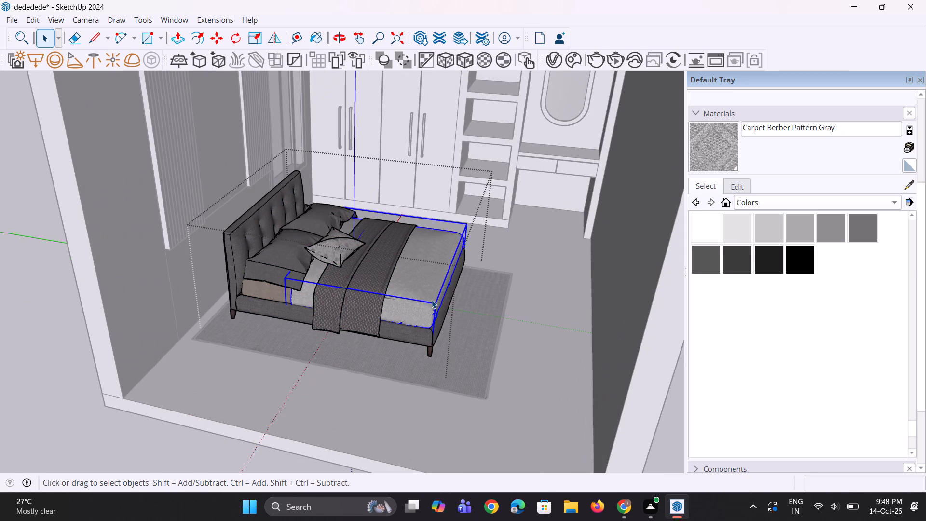
right_click(432, 300)
left_click(467, 108)
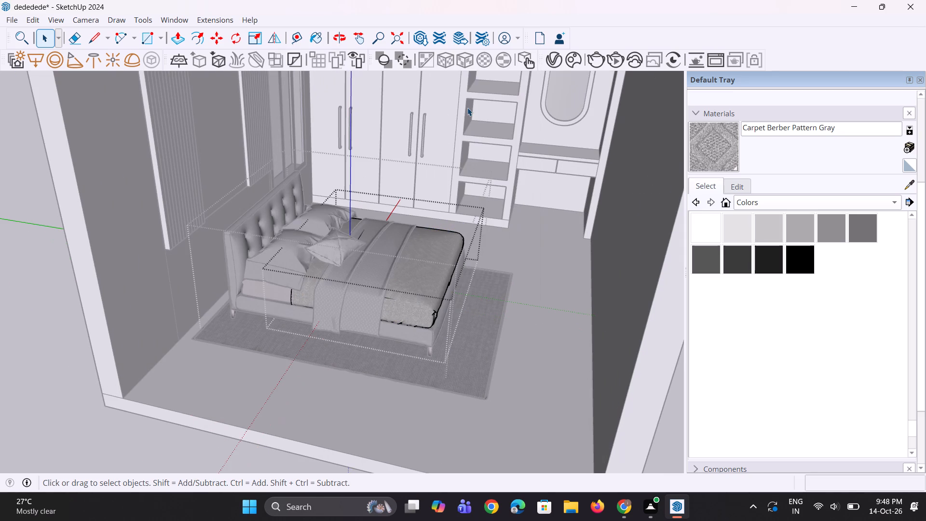
Paint the inner duvet component with white Color M00 and return to the bed group.
left_click(704, 237)
left_click(392, 283)
left_click(395, 283)
right_click(395, 284)
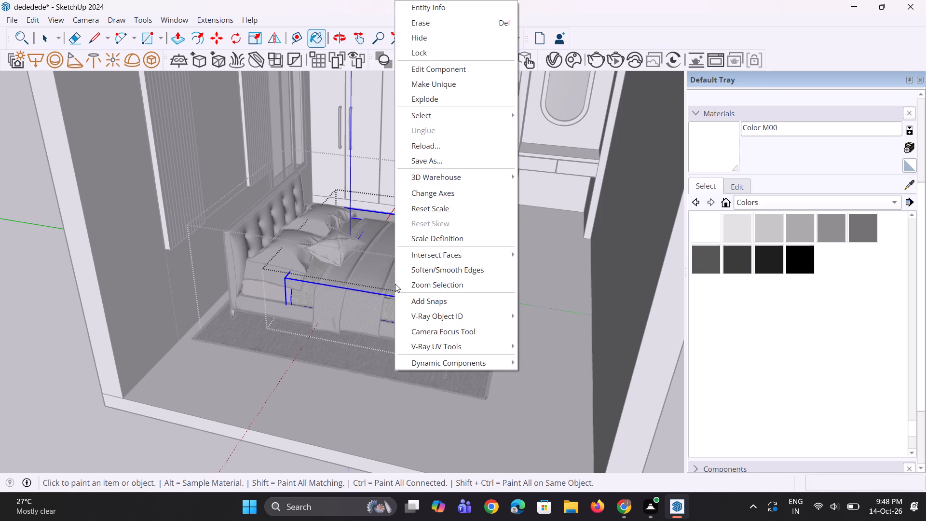
left_click(449, 69)
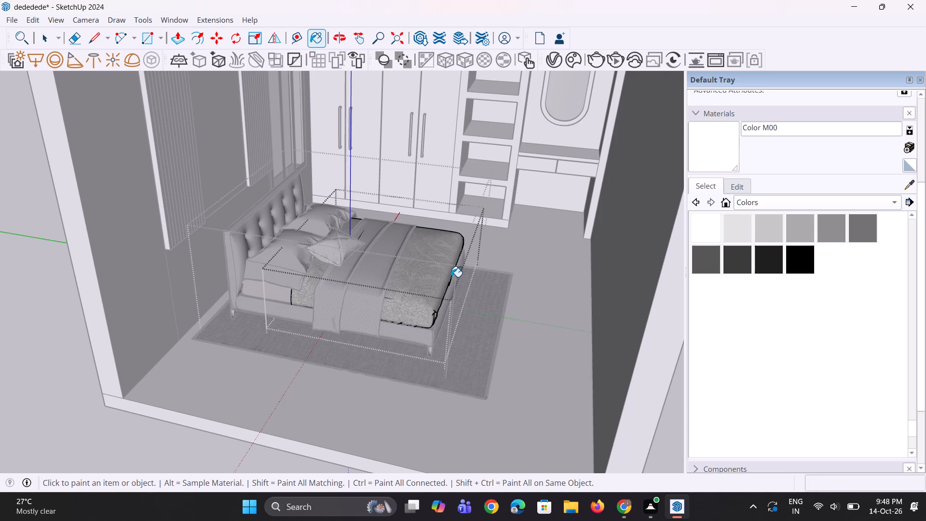
triple_click(434, 274)
scroll(399, 365, "down", 8)
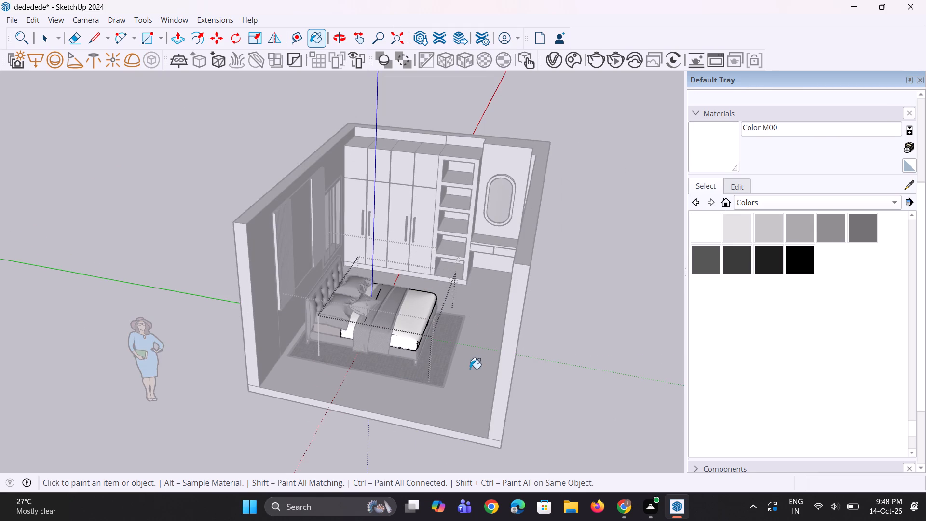
key("space")
key("space")
double_click(549, 367)
double_click(549, 367)
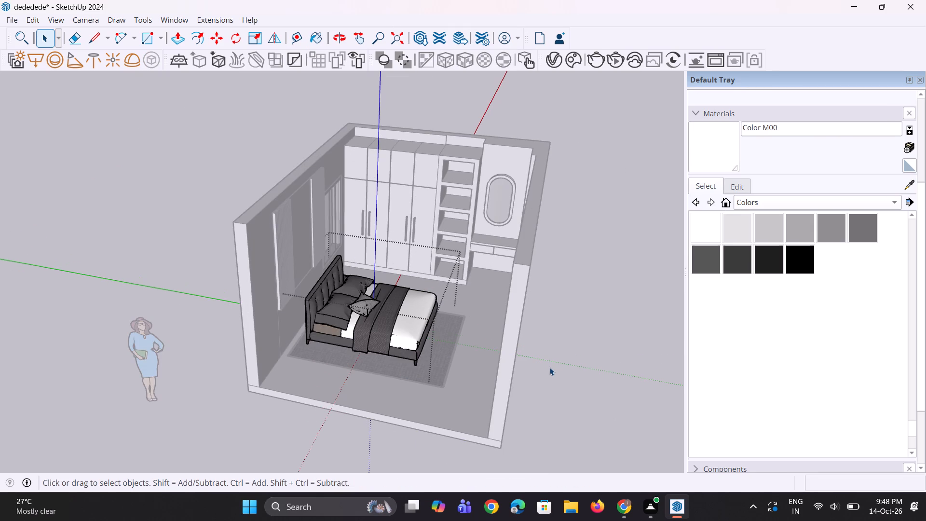
Select the large pillow on the bed's near side and examine the pillows and headboard up close.
scroll(346, 326, "up", 5)
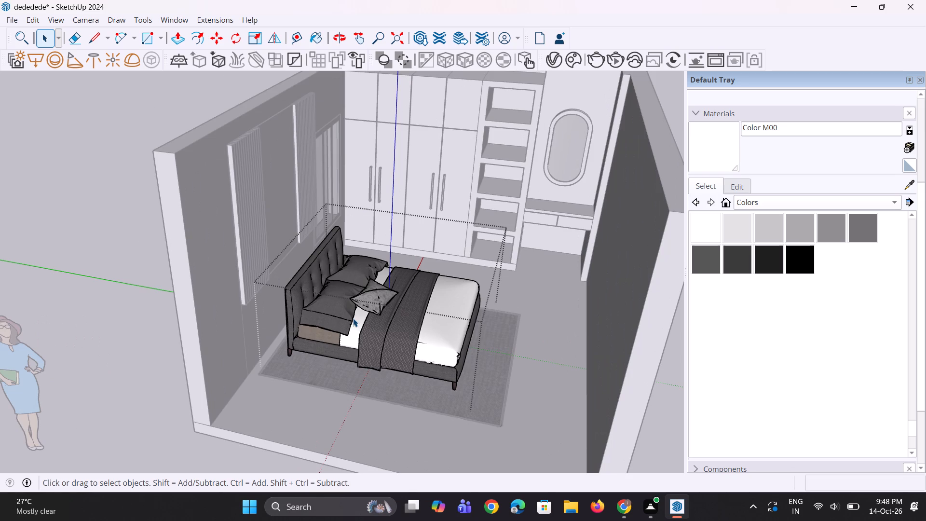
scroll(353, 318, "up", 1)
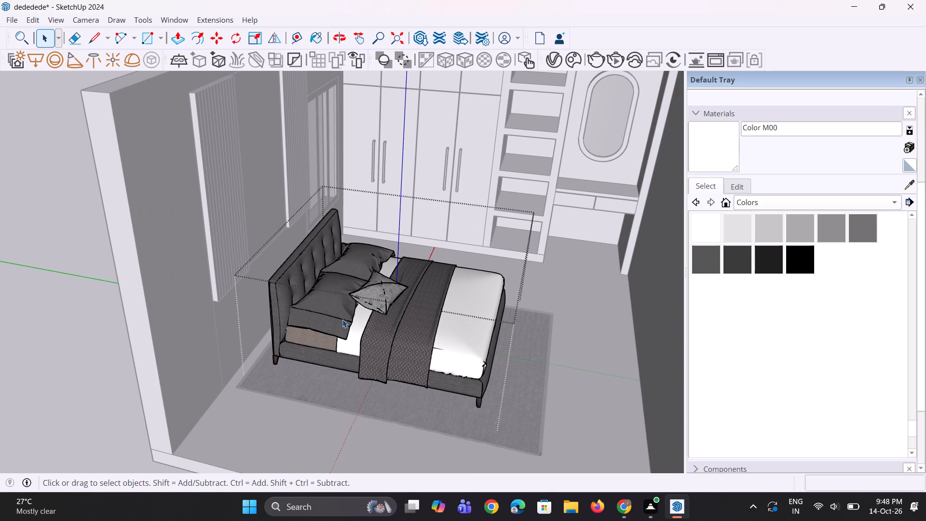
left_click(342, 319)
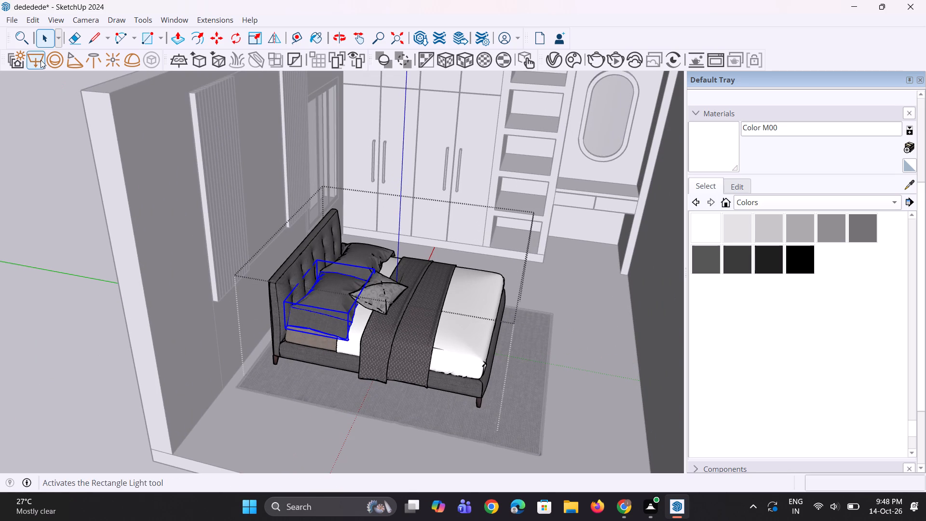
scroll(343, 266, "up", 2)
scroll(365, 307, "up", 4)
middle_click_drag(366, 308, 365, 316)
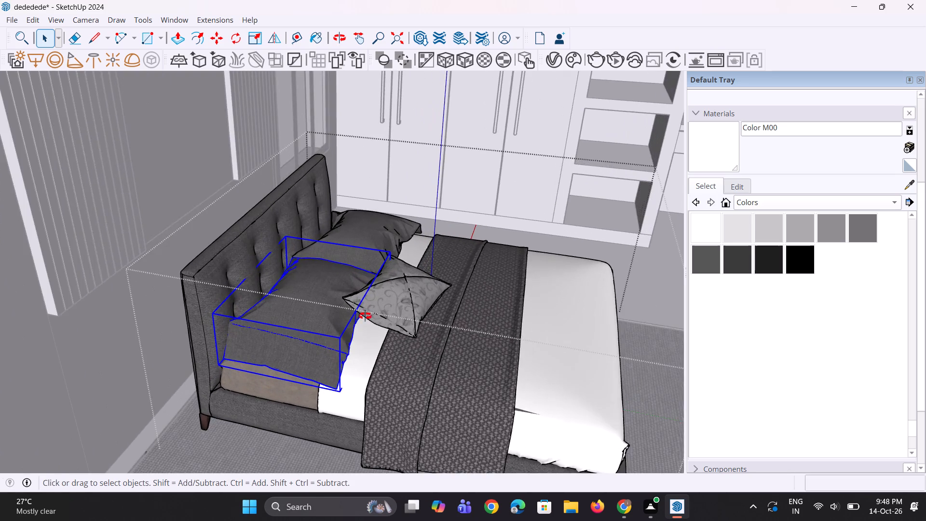
middle_click_drag(365, 316, 327, 341)
scroll(327, 341, "down", 3)
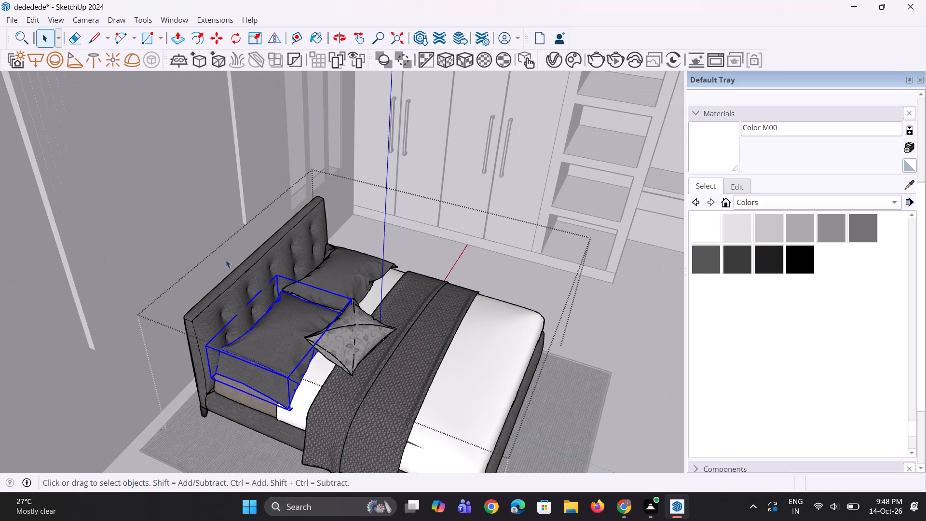
Import the Sofa+Cushion model from the Downloads folder, place it along the bed's headboard and leave the bed group.
left_click(6, 20)
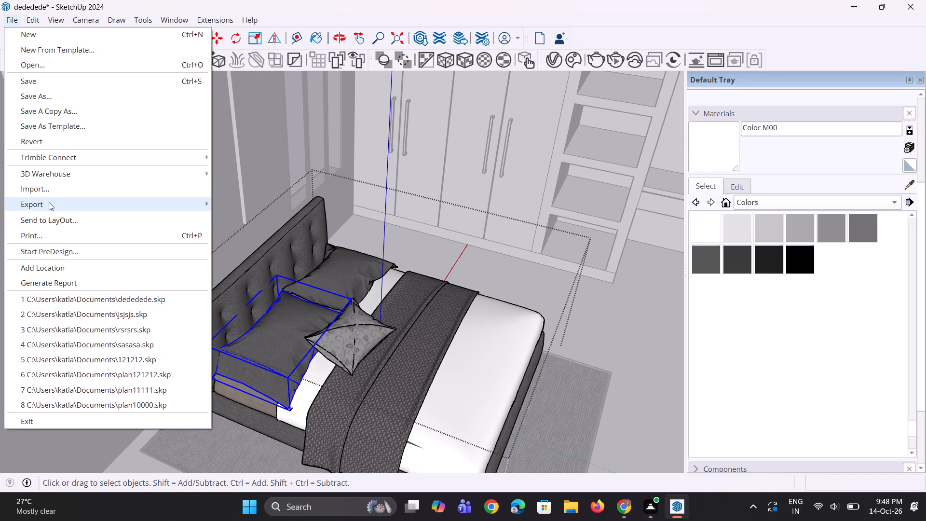
left_click(103, 187)
scroll(128, 236, "down", 1)
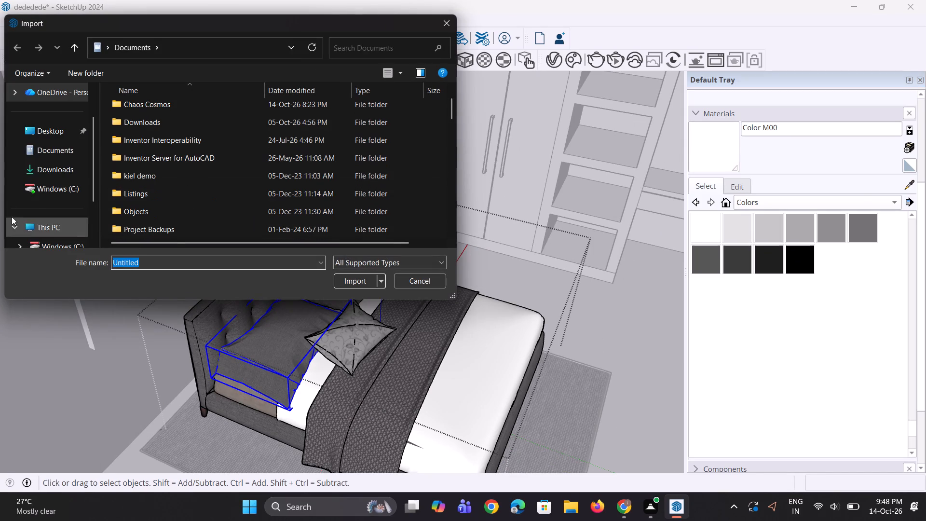
left_click(44, 170)
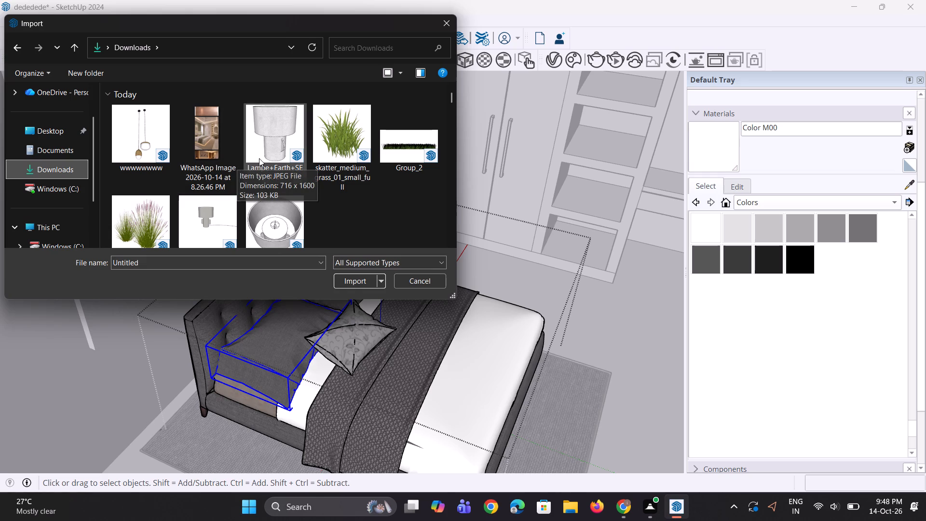
scroll(278, 155, "down", 14)
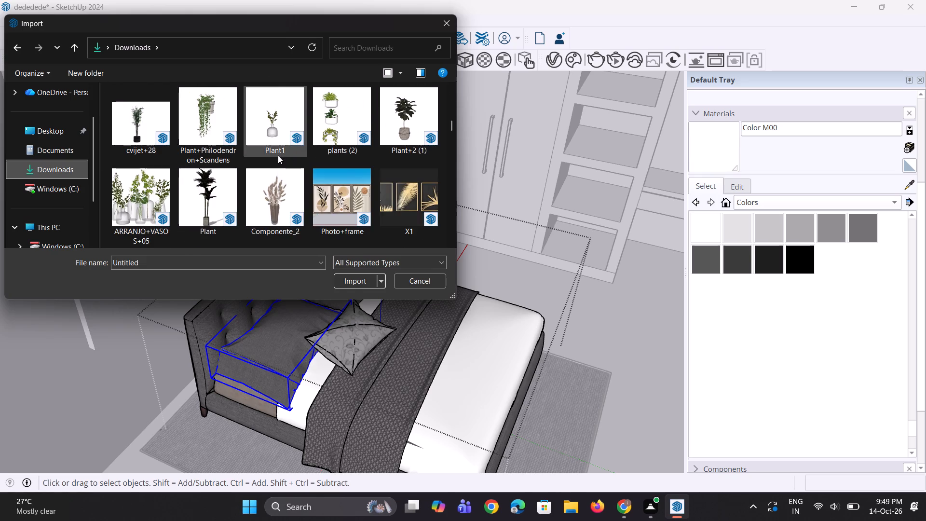
scroll(278, 155, "down", 7)
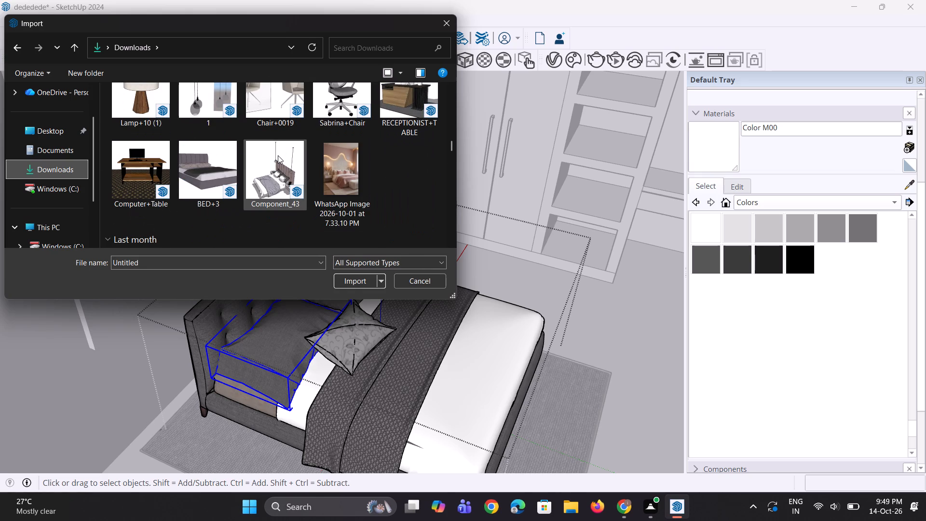
scroll(278, 155, "down", 1)
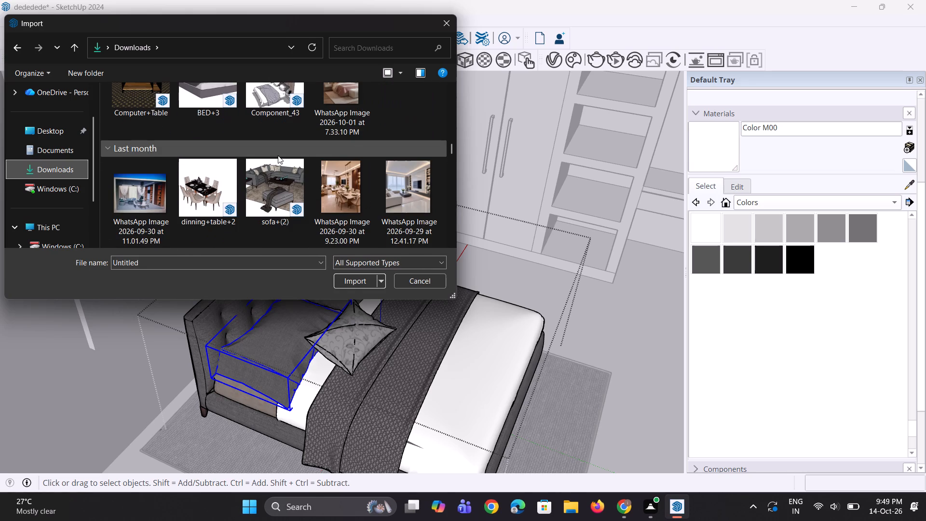
scroll(278, 155, "up", 7)
scroll(278, 155, "down", 8)
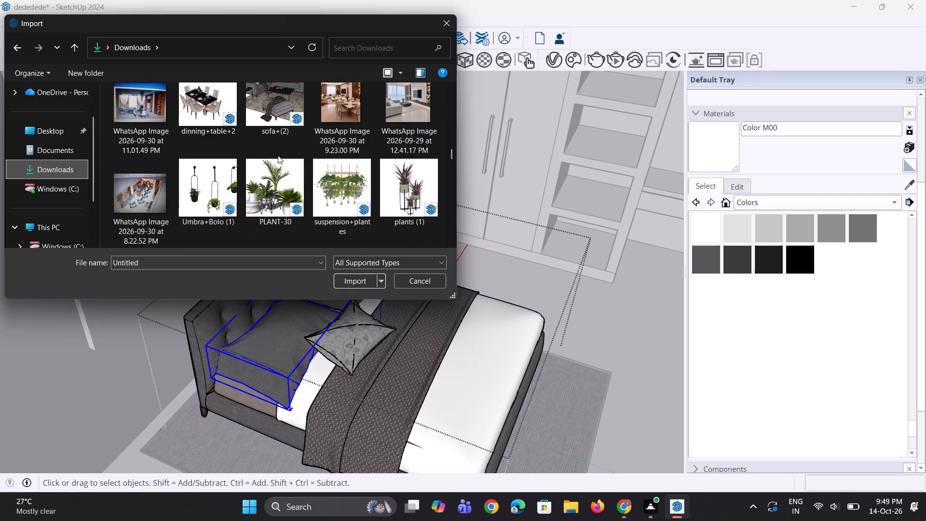
scroll(278, 155, "down", 4)
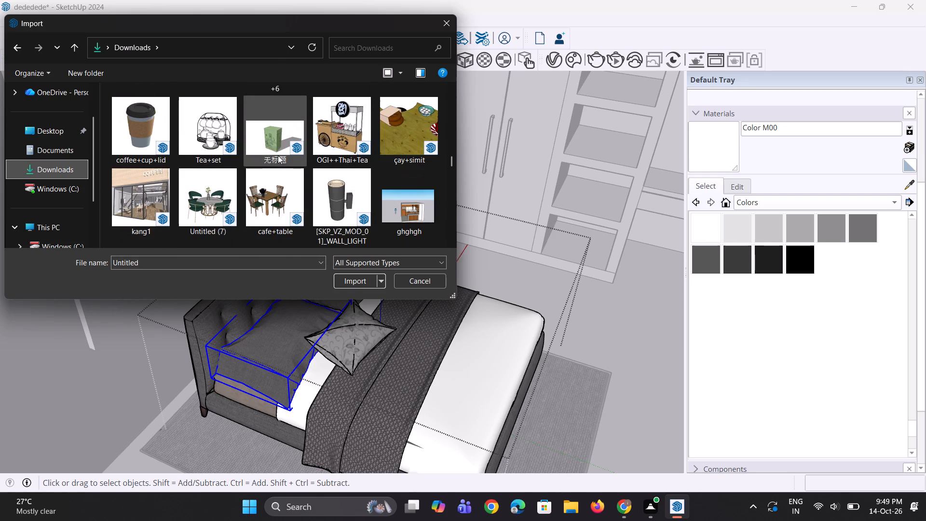
scroll(278, 155, "down", 3)
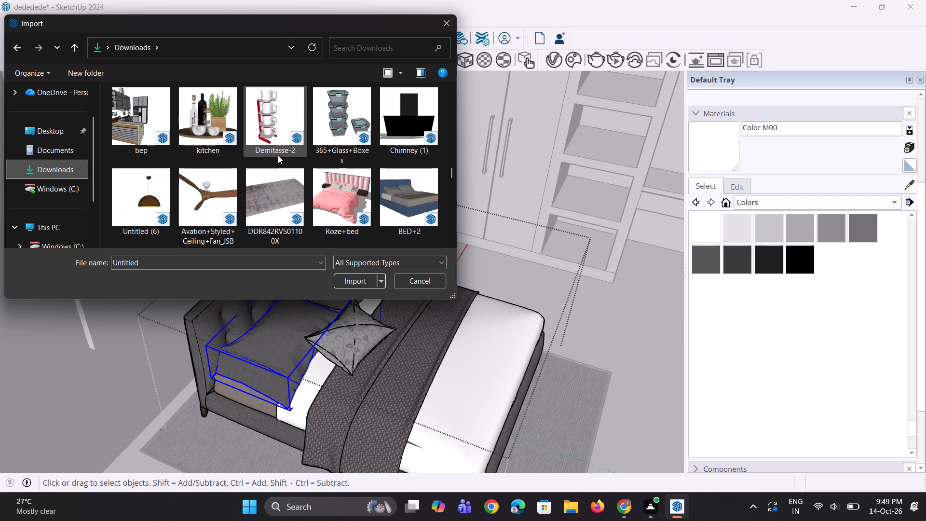
scroll(278, 155, "down", 2)
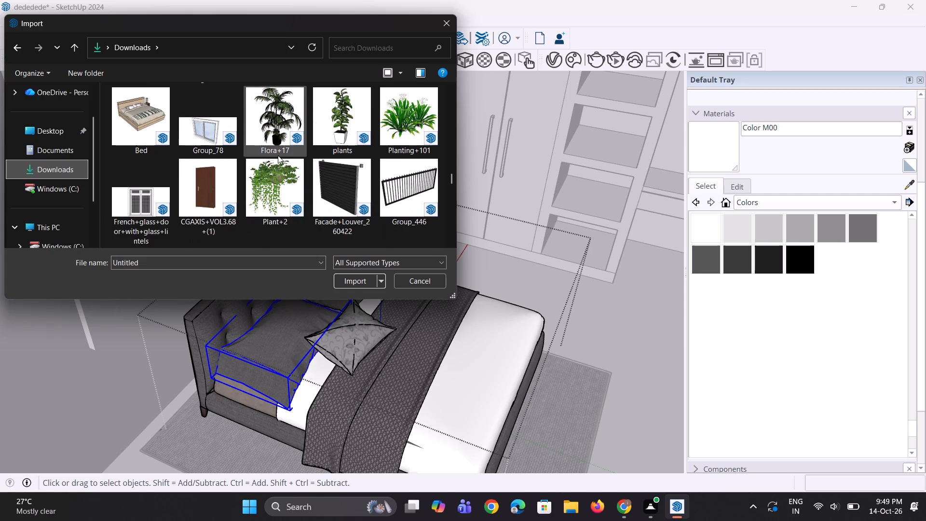
scroll(278, 155, "down", 3)
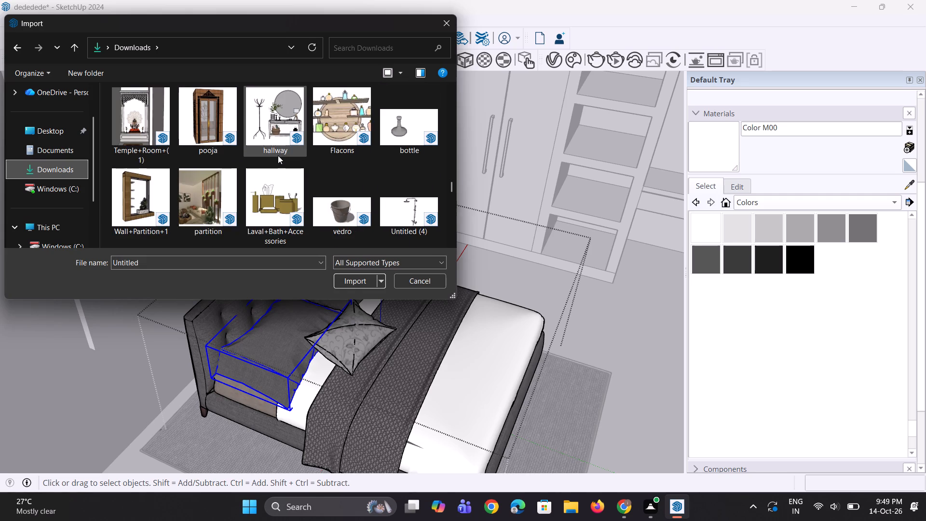
scroll(278, 155, "down", 6)
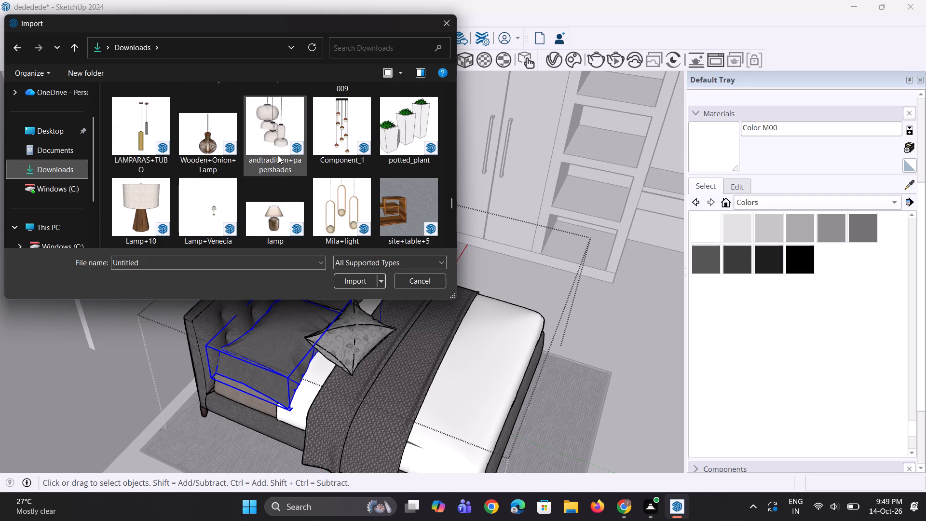
scroll(278, 155, "down", 3)
scroll(278, 155, "up", 1)
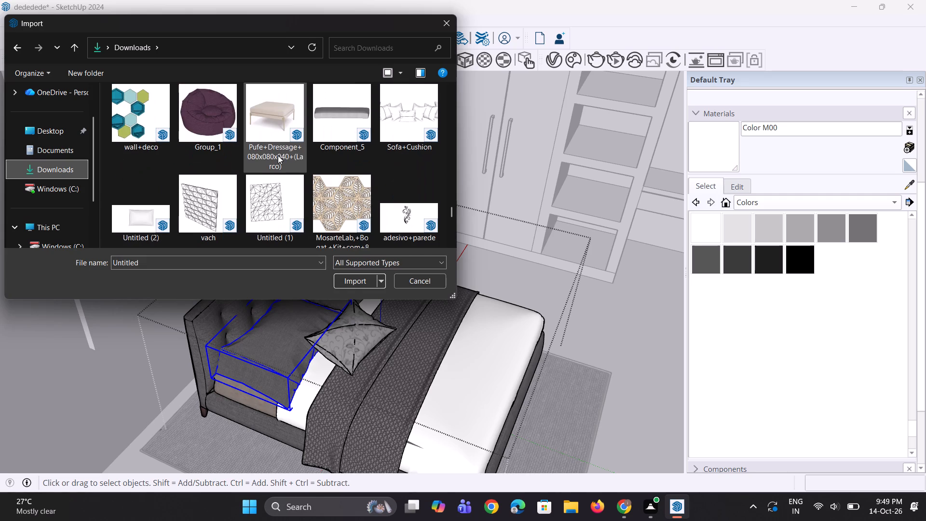
scroll(278, 155, "up", 2)
scroll(278, 155, "down", 1)
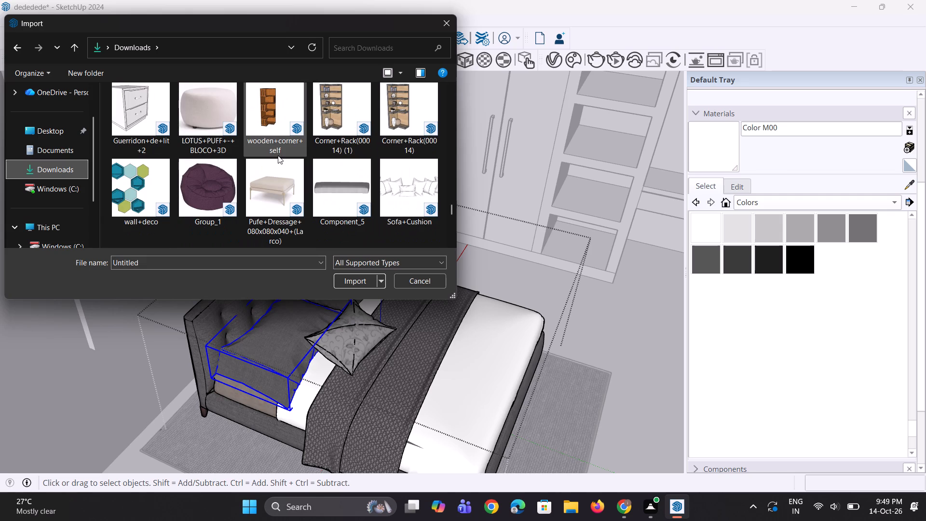
scroll(278, 155, "down", 3)
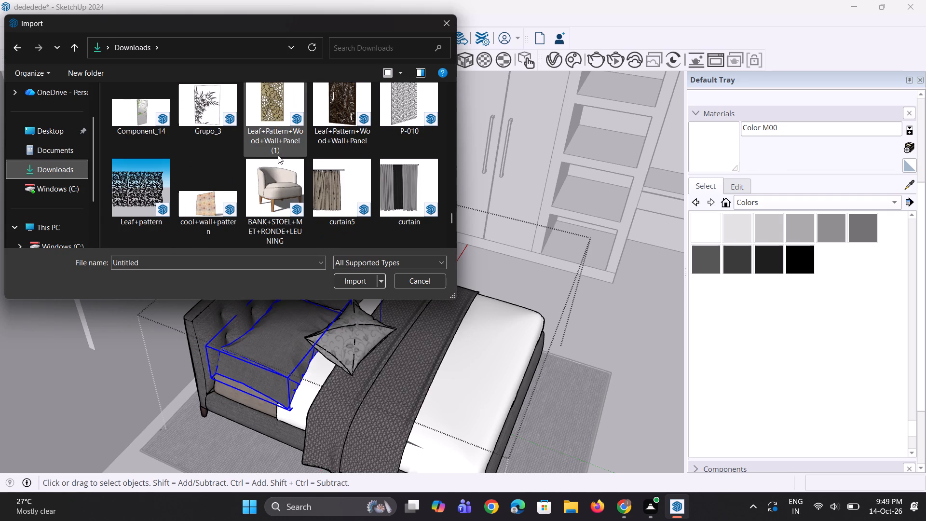
scroll(278, 155, "down", 2)
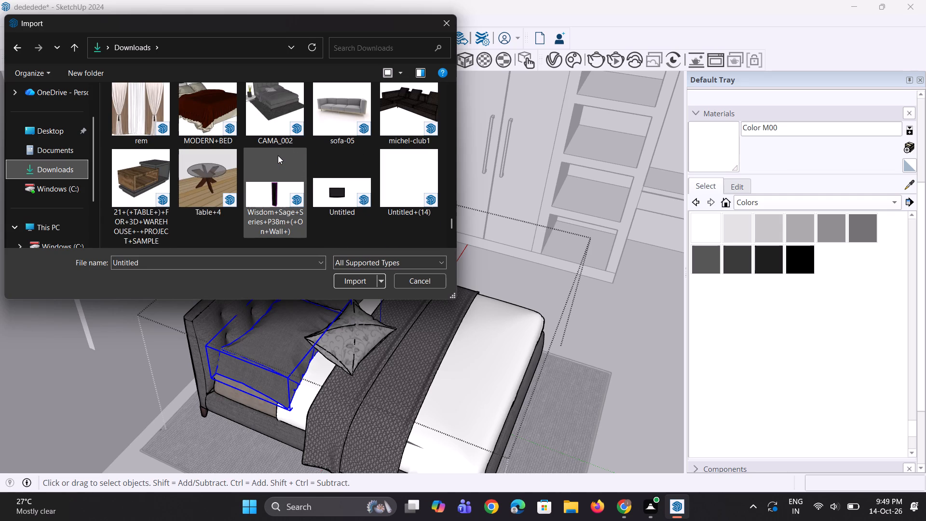
scroll(278, 155, "down", 2)
scroll(278, 155, "up", 3)
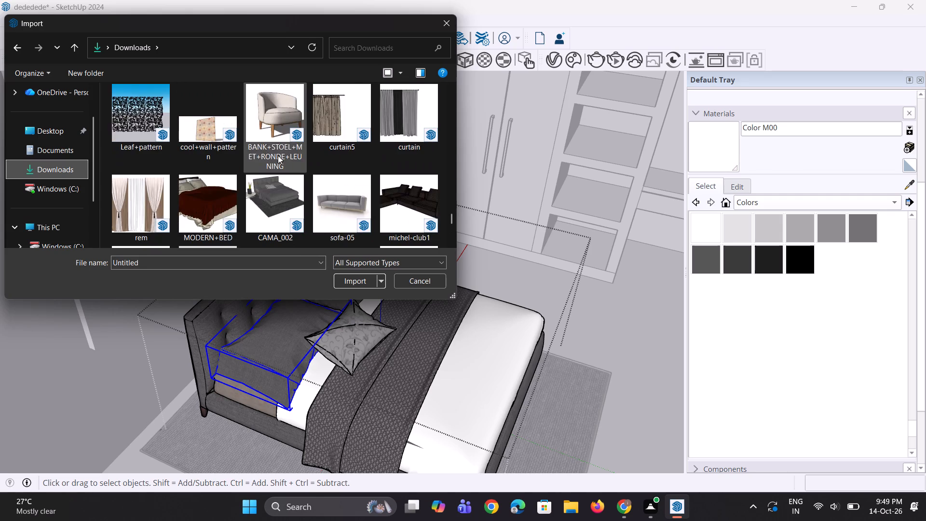
scroll(278, 155, "up", 3)
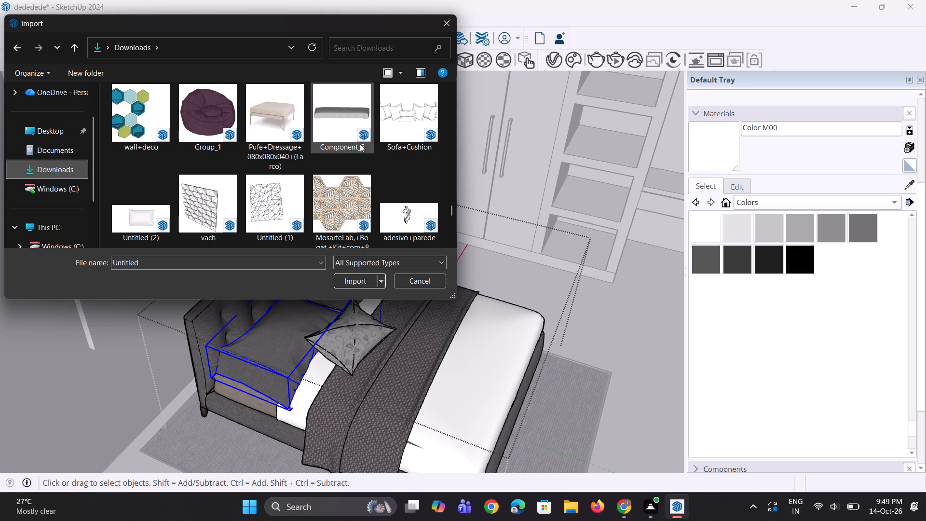
left_click(404, 123)
left_click(361, 279)
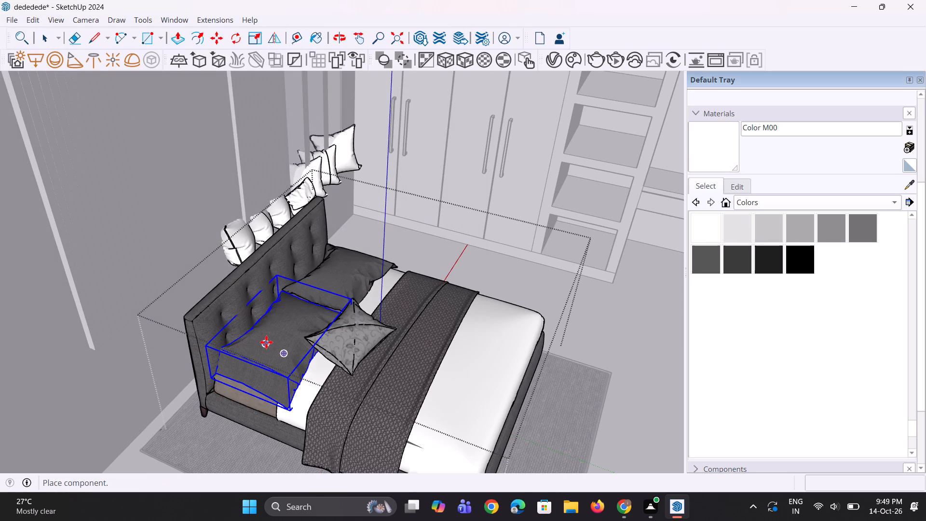
scroll(280, 370, "down", 9)
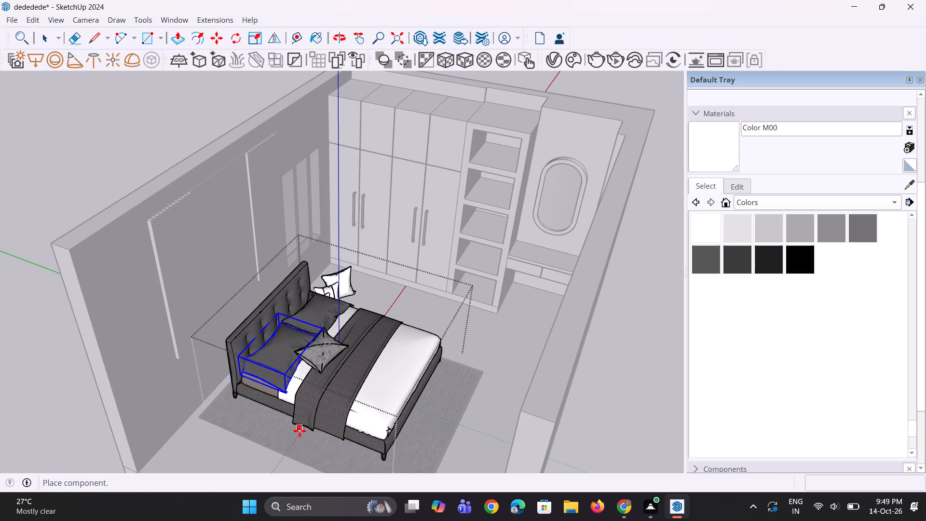
left_click(302, 393)
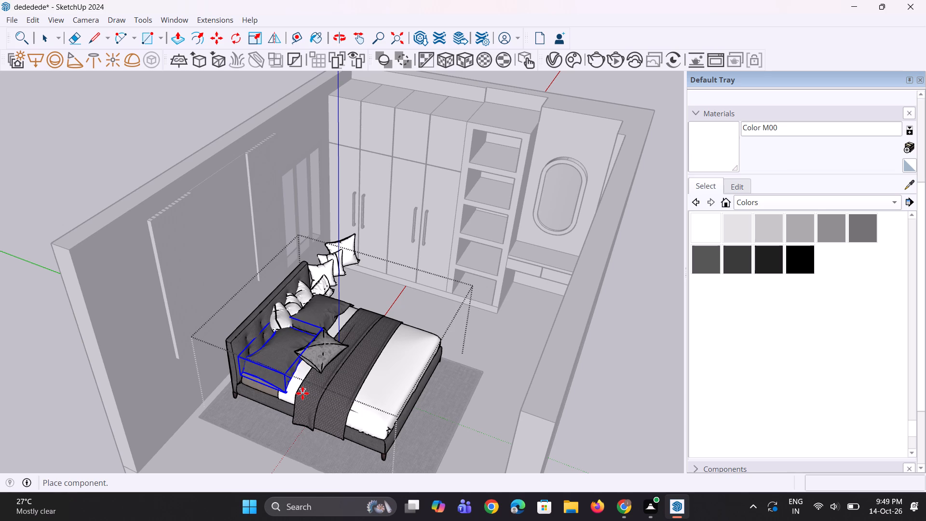
key("space")
key("space")
key("space")
double_click(73, 410)
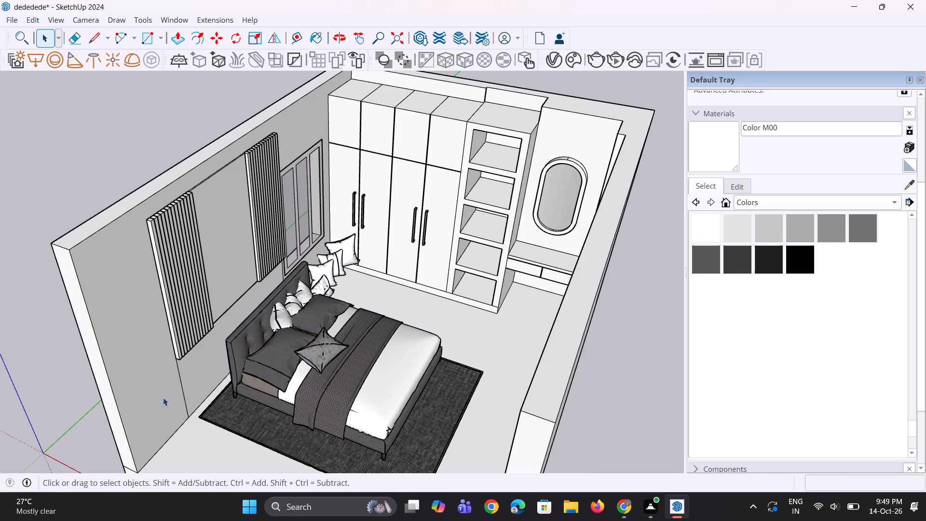
Explode the bed group into its separate components and clear the selection.
scroll(266, 344, "up", 2)
left_click(283, 363)
scroll(283, 363, "up", 3)
right_click(283, 363)
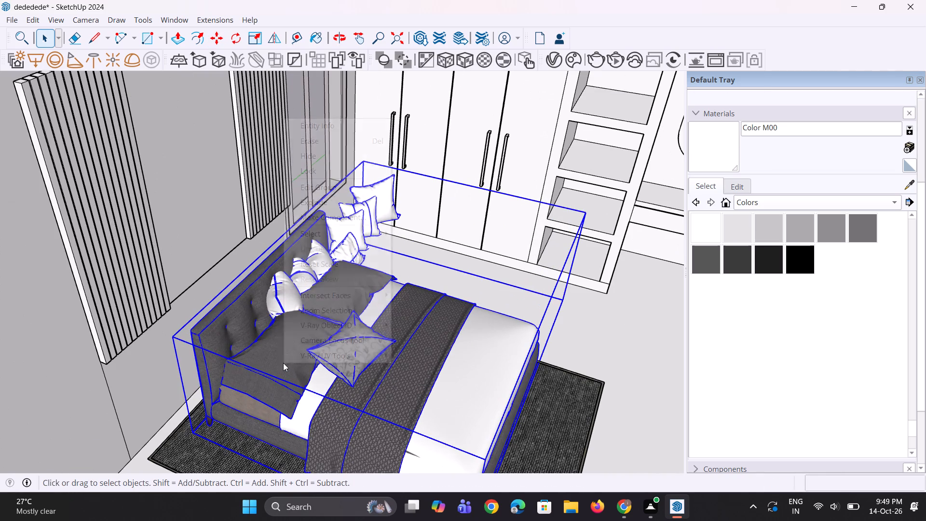
left_click(328, 198)
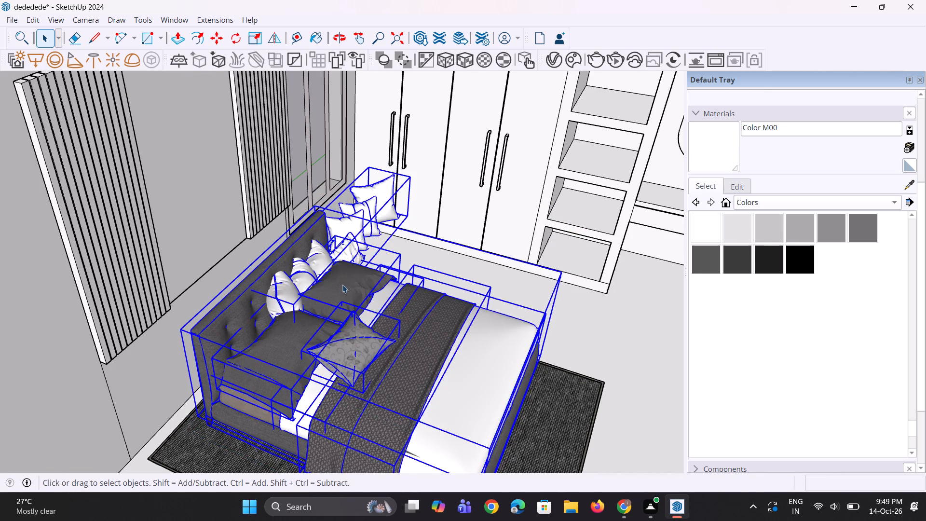
scroll(345, 288, "down", 4)
key("space")
key("space")
double_click(63, 425)
Delete the two large dark pillows in front of the headboard.
scroll(223, 362, "up", 2)
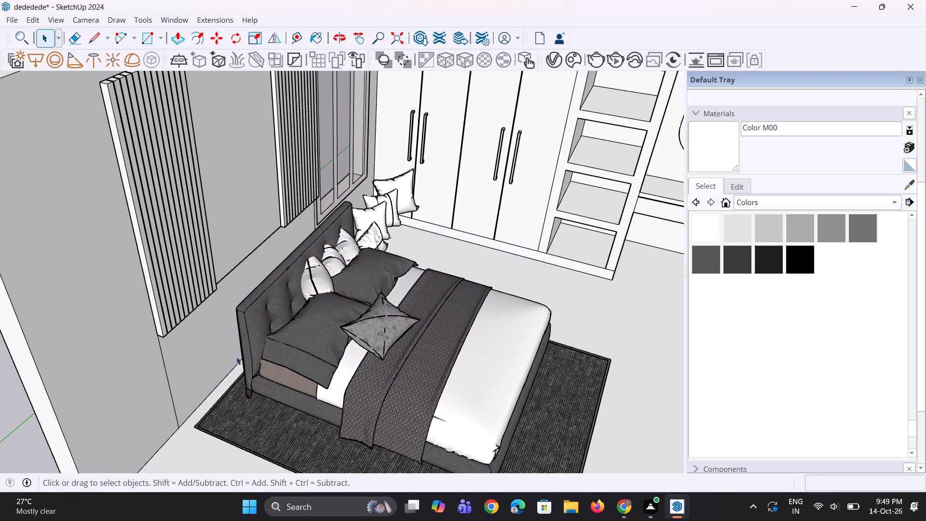
left_click(275, 355)
scroll(333, 356, "up", 3)
key("Delete")
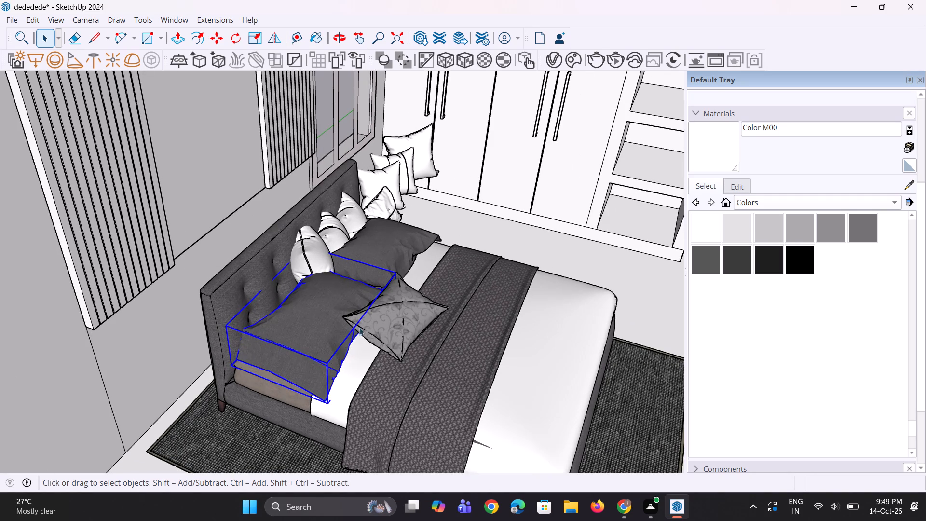
left_click(374, 272)
key("Delete")
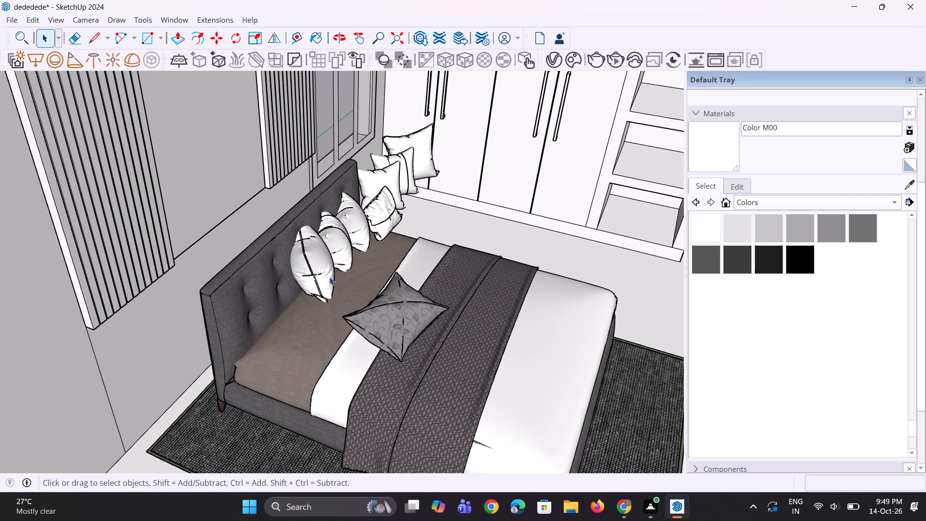
Move the white cushion set about 2' 7 1/2" along the green axis toward the bed's near side, and about 3 3/8" off the headboard.
left_click(323, 269)
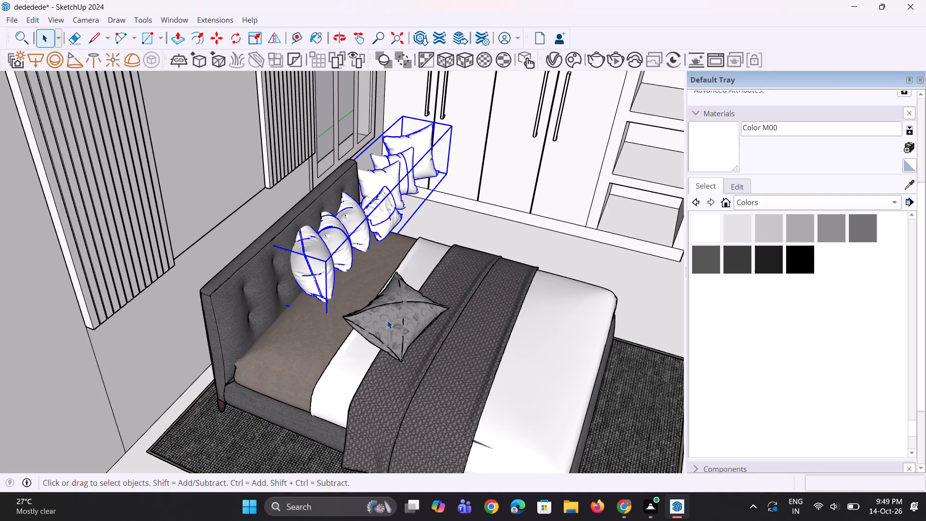
key("m")
left_click(327, 316)
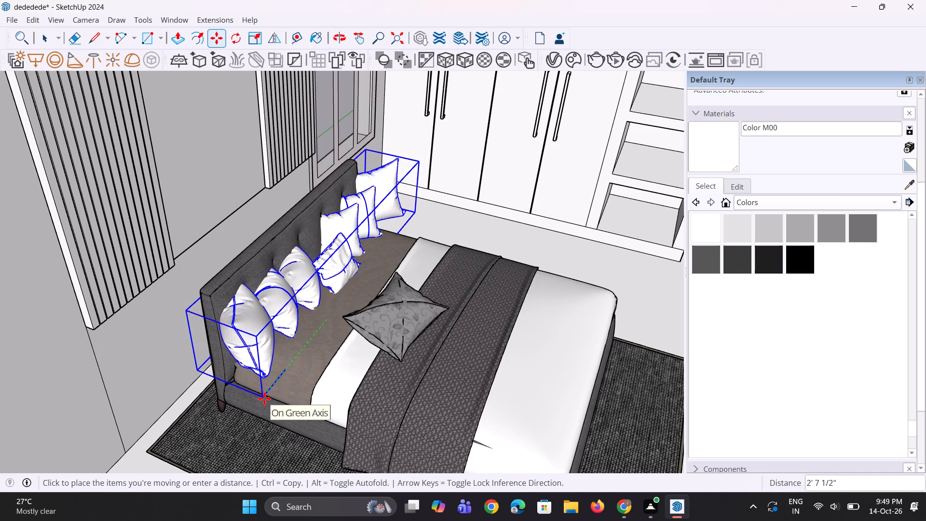
left_click(264, 398)
left_click(272, 345)
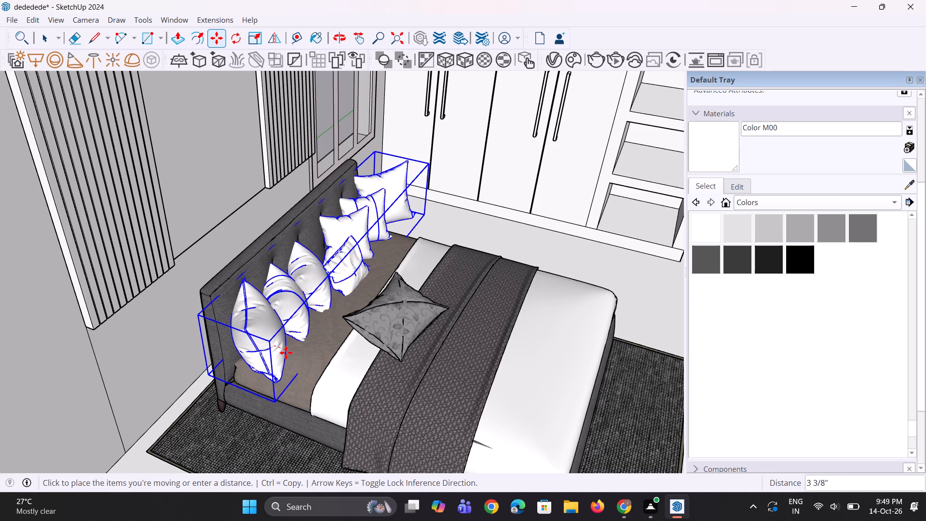
left_click(286, 353)
Move the white cushion set slightly farther off the headboard toward the foot of the bed.
middle_click_drag(301, 359, 142, 350)
middle_click_drag(151, 343, 159, 346)
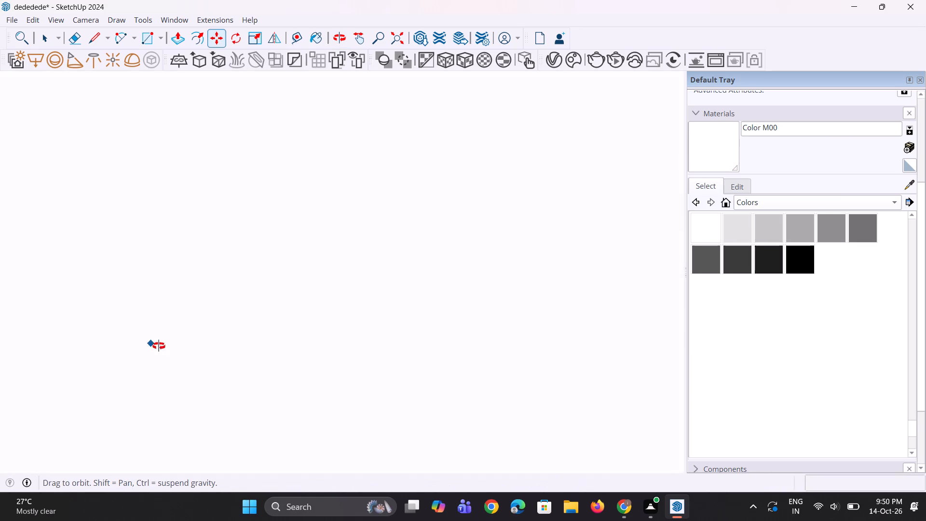
middle_click_drag(159, 346, 299, 366)
scroll(330, 374, "down", 4)
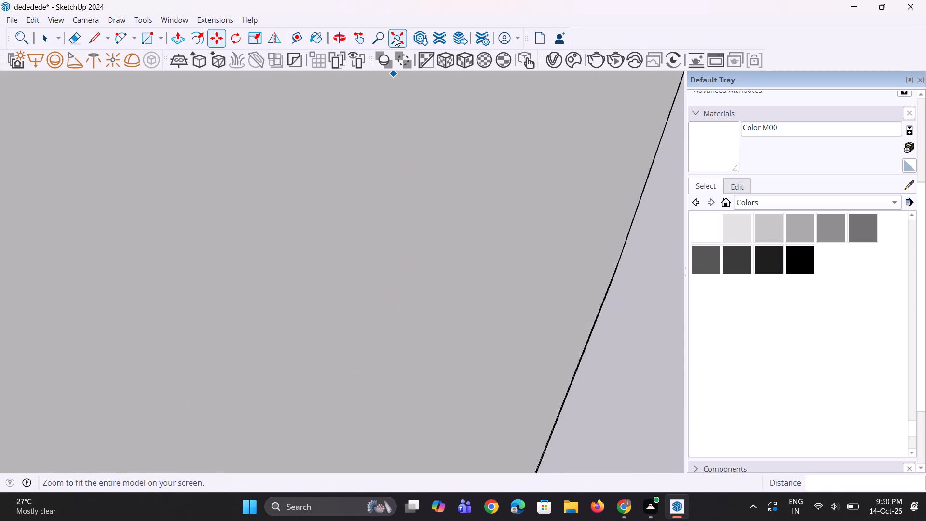
left_click(395, 38)
scroll(197, 265, "up", 7)
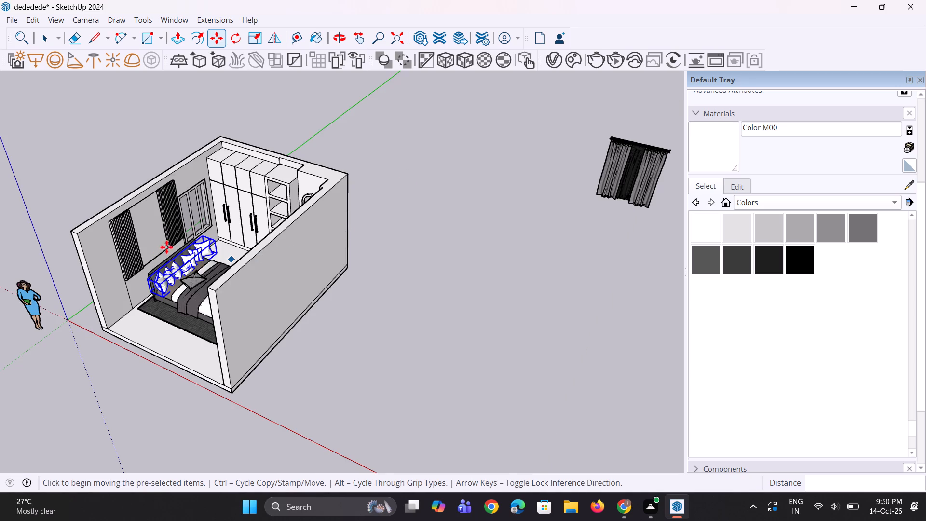
scroll(166, 247, "up", 10)
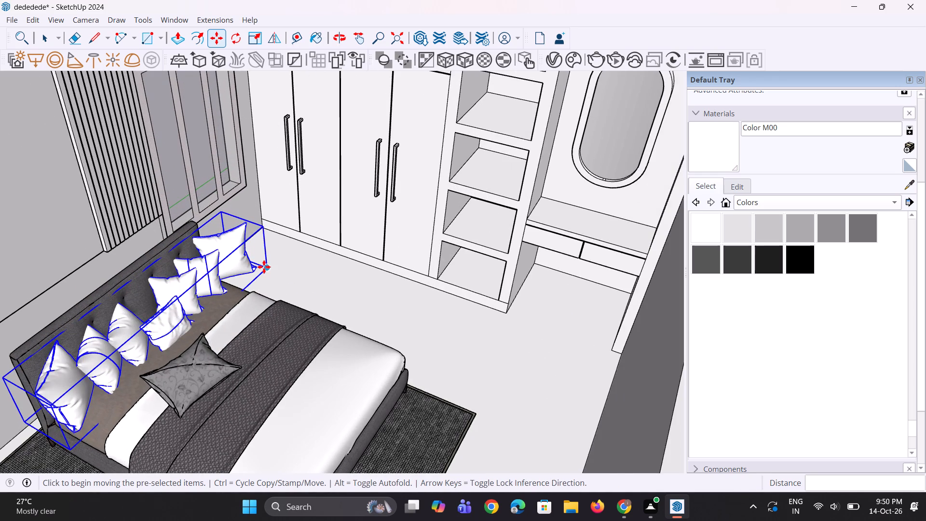
left_click(264, 267)
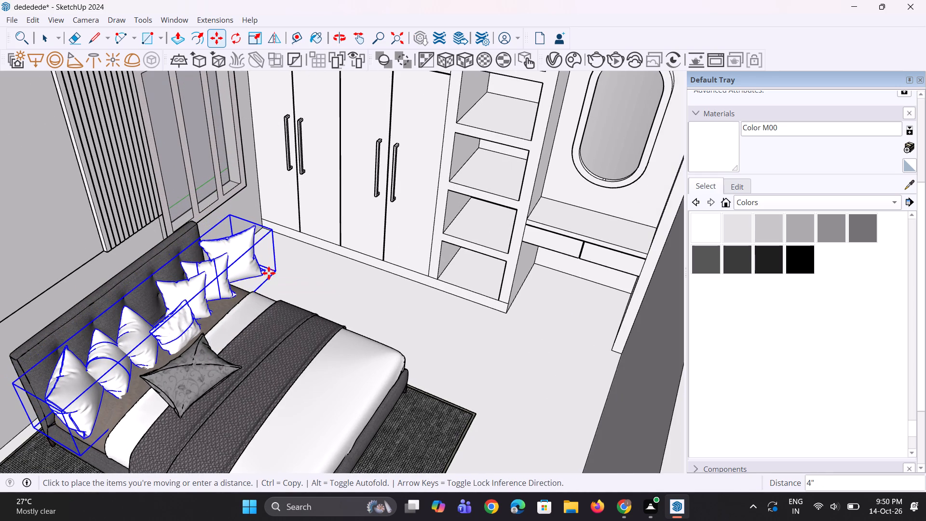
left_click(268, 273)
key("Escape")
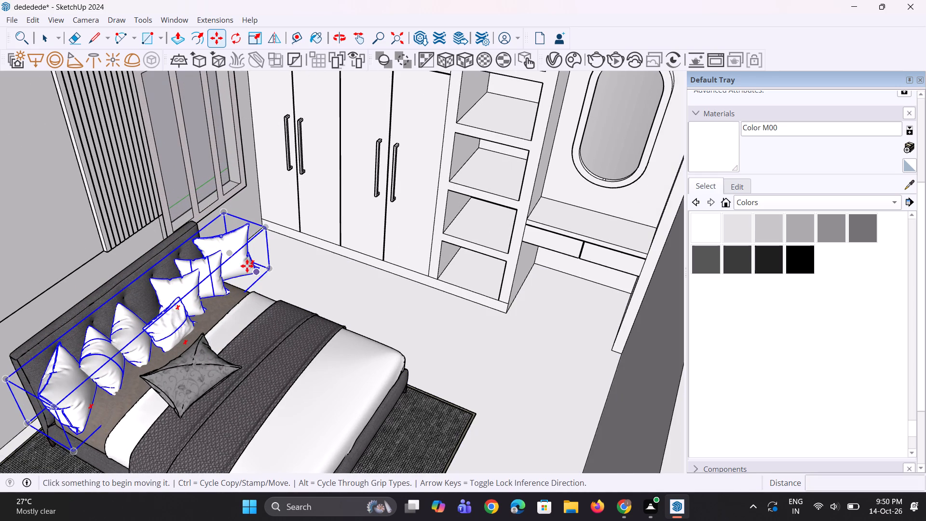
Explode the white cushion set along the headboard into its sub-groups.
right_click(247, 265)
left_click(282, 101)
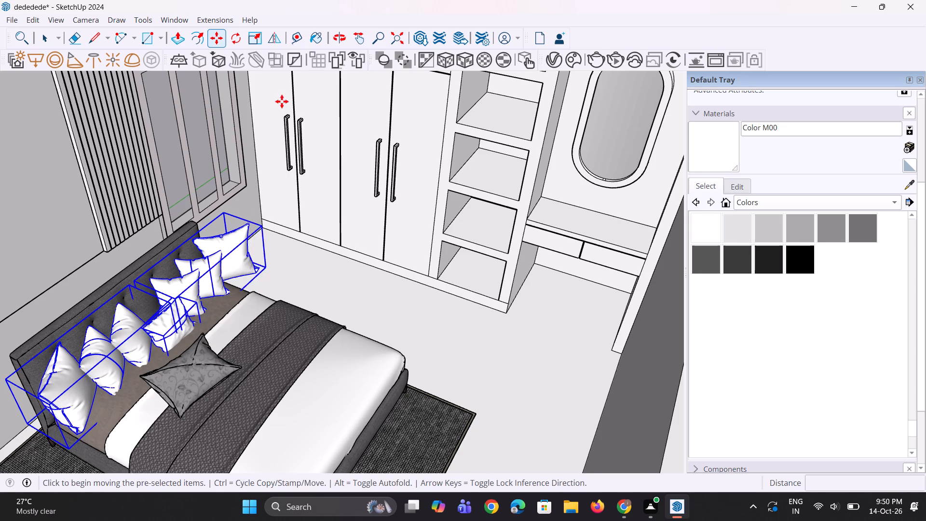
key("space")
key("space")
scroll(249, 288, "down", 4)
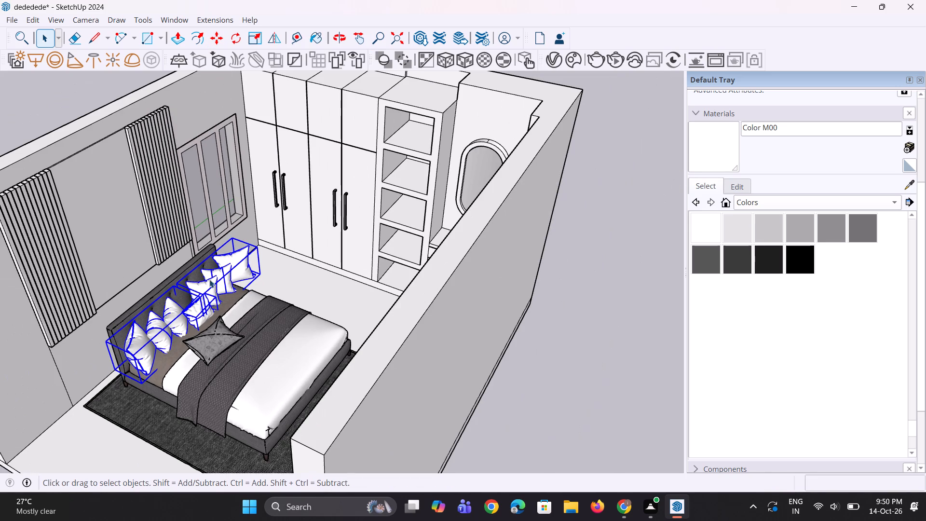
right_click(208, 276)
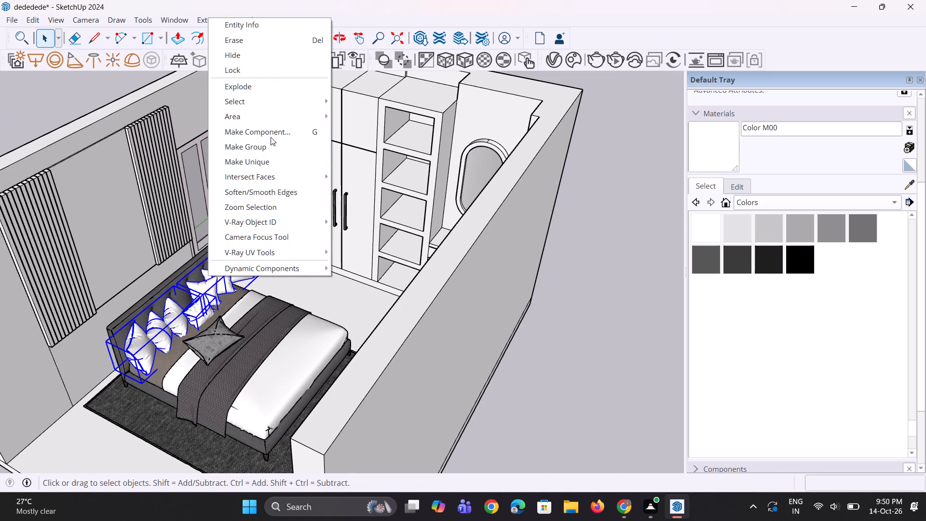
double_click(518, 365)
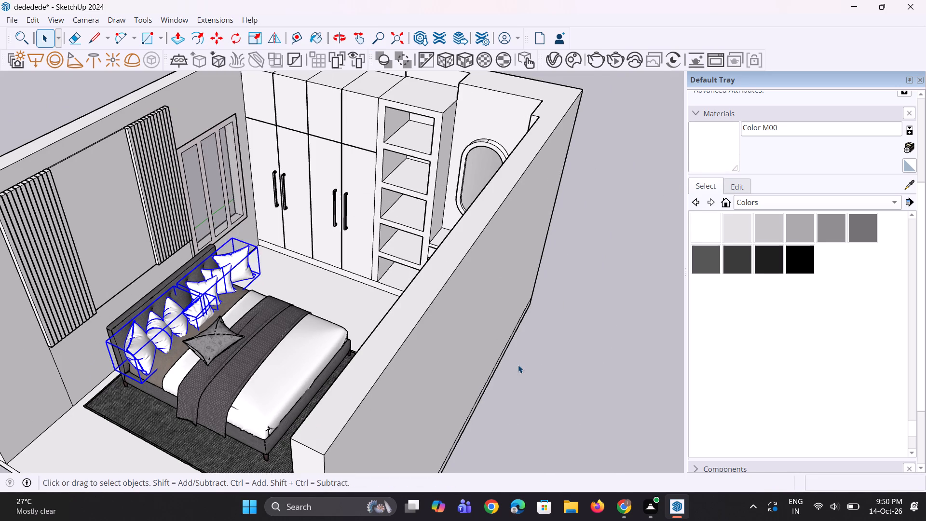
Explode the group of cushions nearest the wardrobe into single cushions and clear the selection.
left_click(228, 276)
right_click(228, 276)
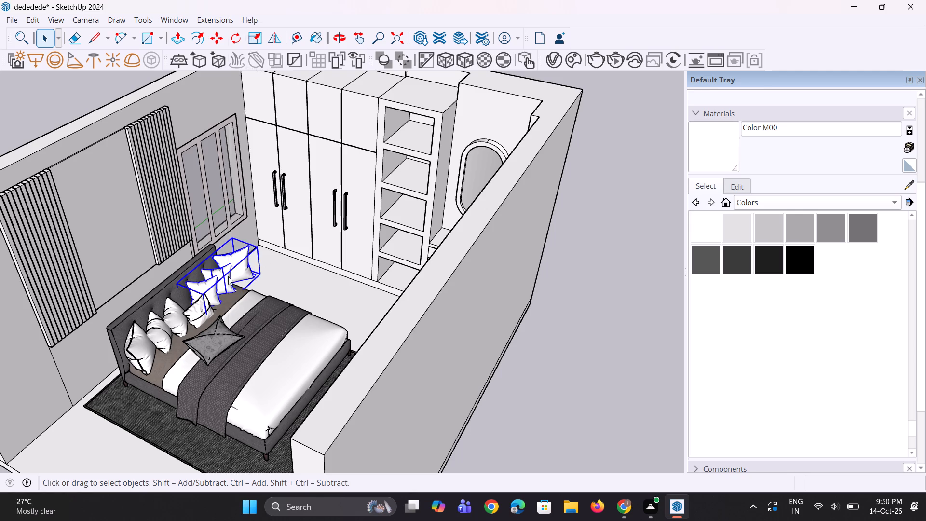
left_click(267, 95)
key("space")
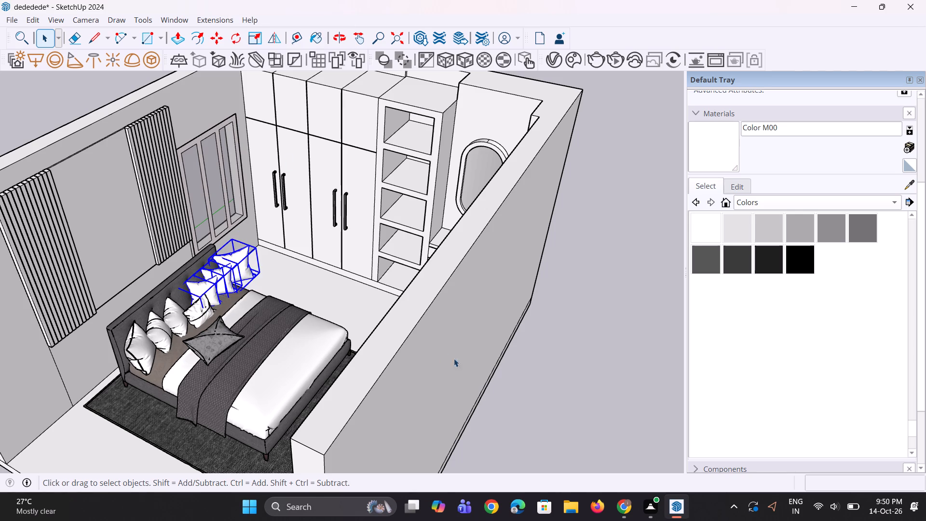
left_click(516, 398)
Move the end cushion nearest the wardrobe about 2' 6" so it stands in front of the neighbouring cushions.
scroll(199, 225, "up", 2)
left_click(249, 268)
scroll(250, 276, "up", 3)
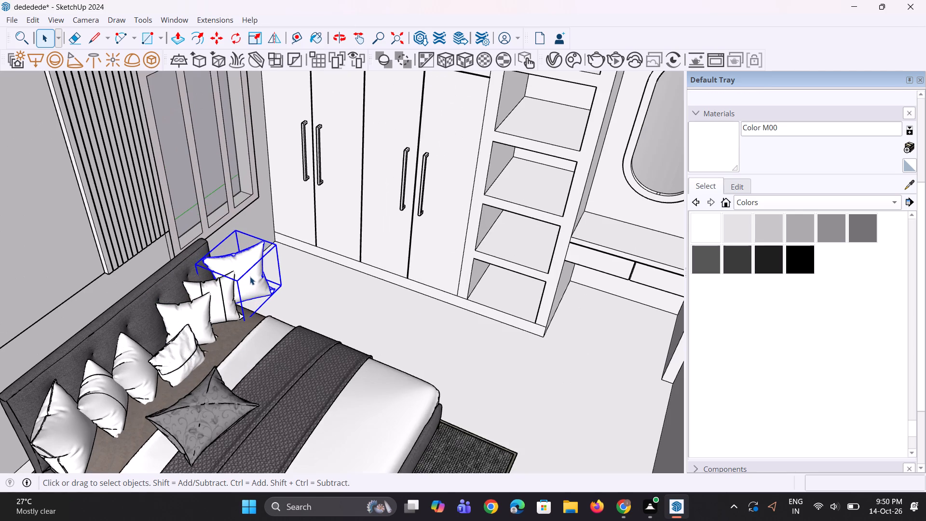
key("m")
left_click(251, 275)
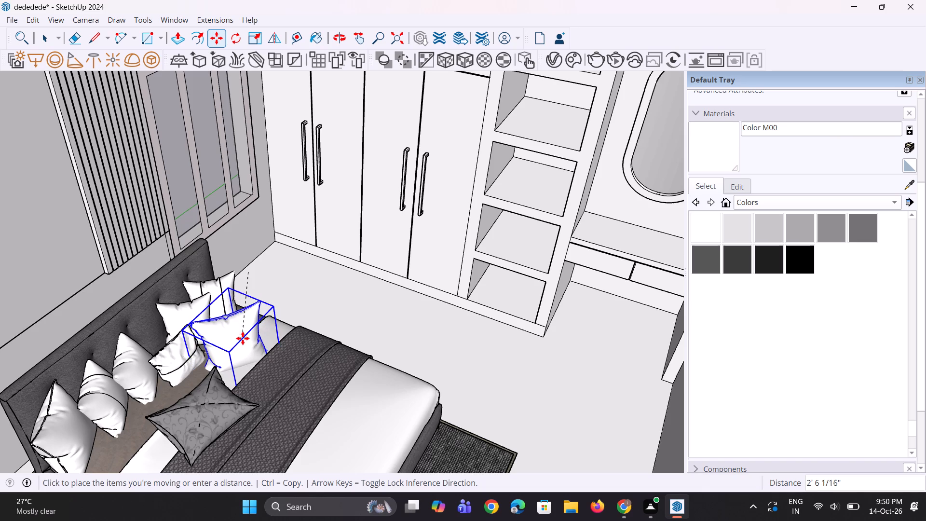
left_click(242, 336)
key("space")
scroll(230, 347, "down", 3)
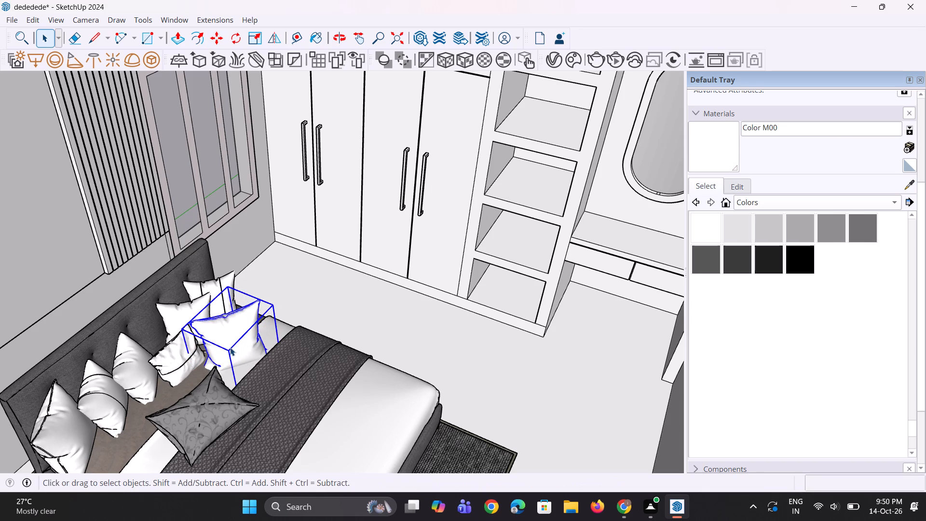
scroll(230, 347, "down", 1)
middle_click_drag(245, 376, 233, 375)
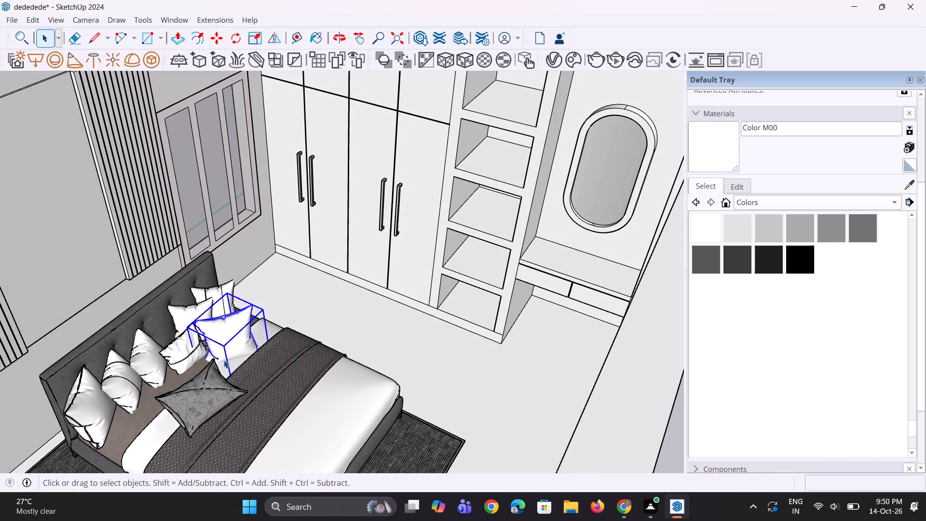
key("m")
key("space")
key("space")
Explode the group of cushions at the headboard's other end into single cushions and clear the selection.
left_click(106, 409)
scroll(114, 427, "up", 1)
right_click(97, 398)
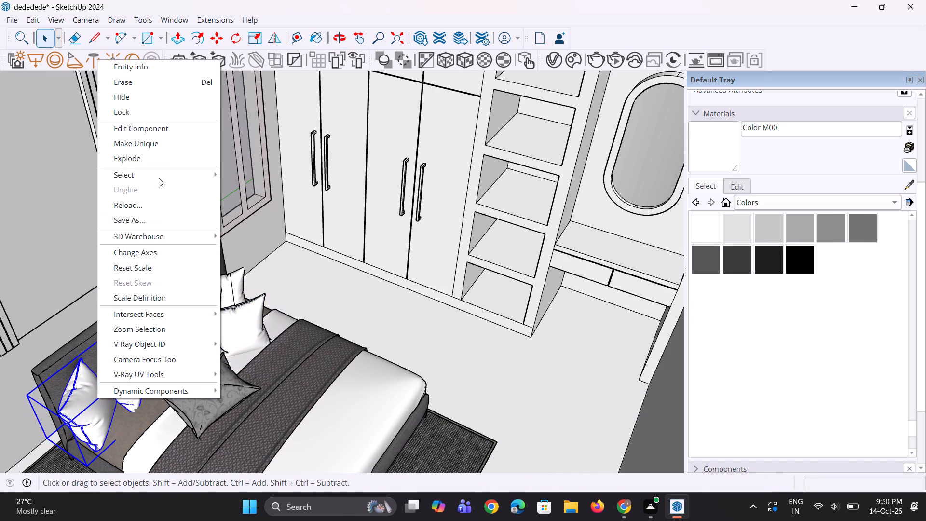
left_click(157, 160)
scroll(175, 361, "down", 9)
key("space")
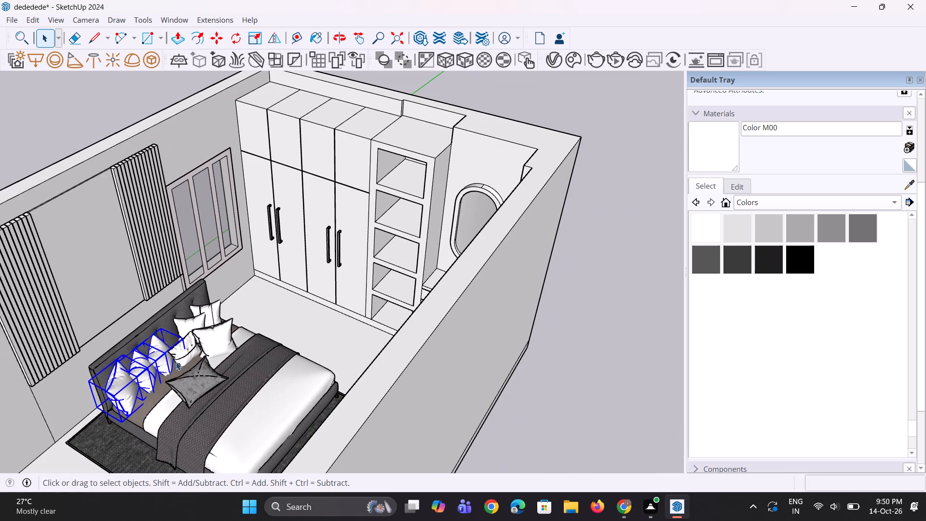
key("space")
left_click(524, 433)
Copy the end cushion farthest from the wardrobe about 1' 6 13/16" forward and shift the copy up onto the mattress.
scroll(259, 399, "up", 2)
scroll(176, 384, "up", 3)
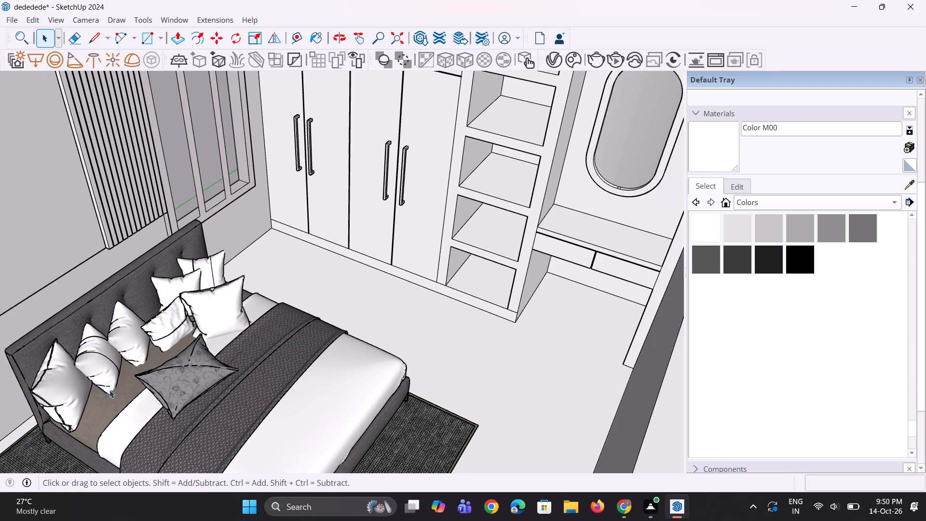
left_click(75, 386)
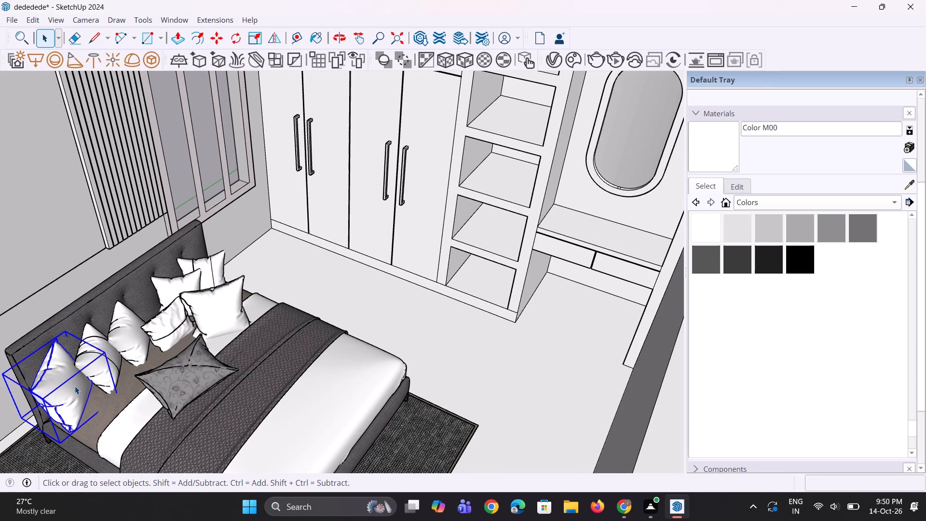
key("m")
left_click(75, 386)
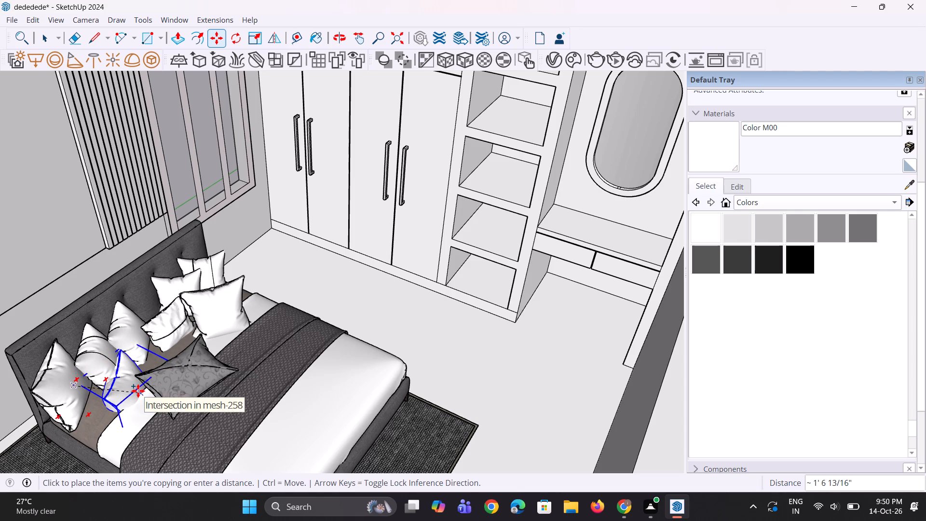
left_click(138, 391)
left_click(128, 446)
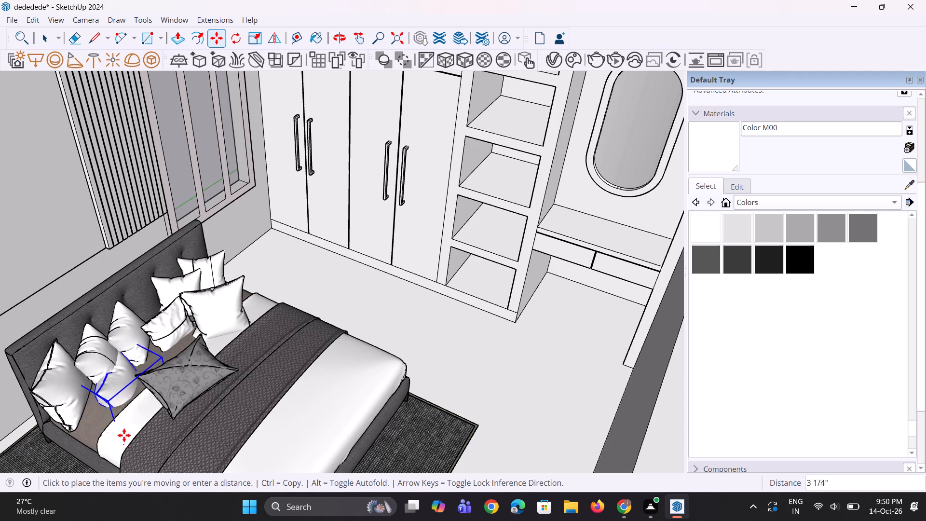
left_click(124, 430)
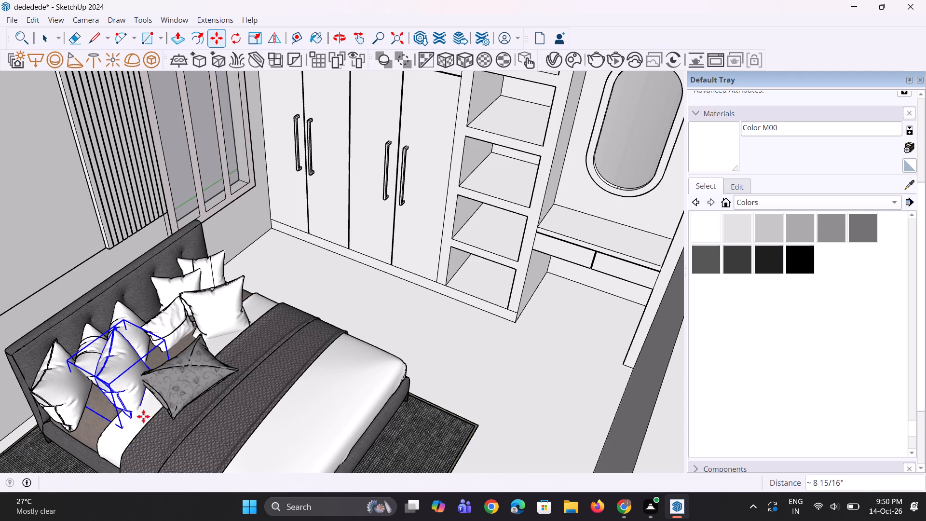
middle_click_drag(156, 403, 223, 442)
scroll(204, 367, "up", 2)
key("space")
key("space")
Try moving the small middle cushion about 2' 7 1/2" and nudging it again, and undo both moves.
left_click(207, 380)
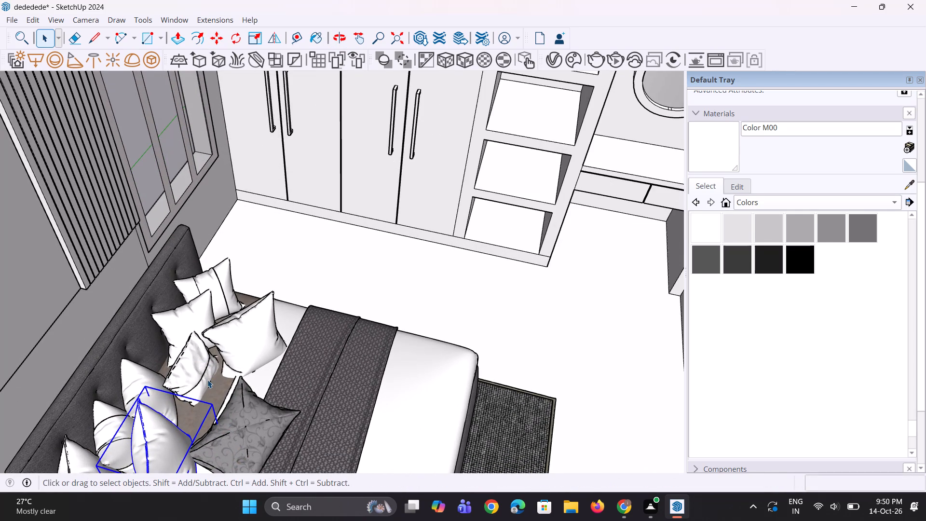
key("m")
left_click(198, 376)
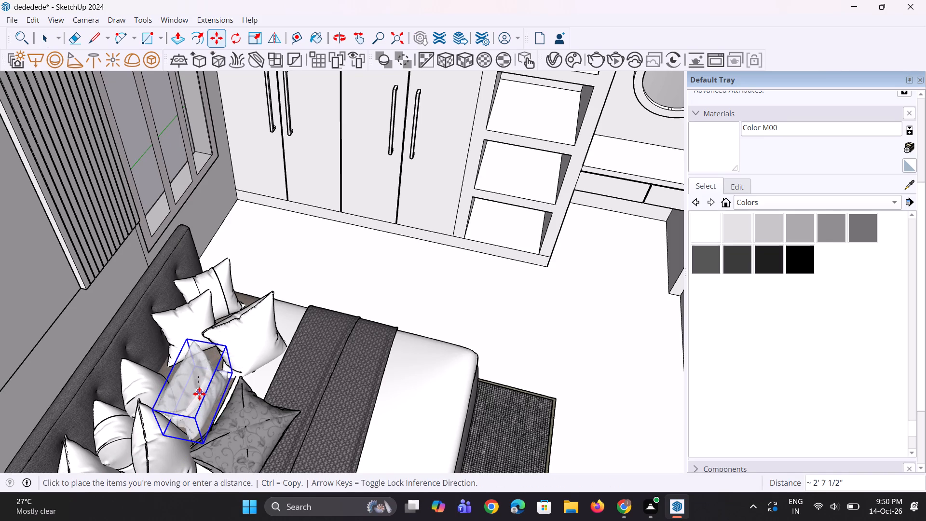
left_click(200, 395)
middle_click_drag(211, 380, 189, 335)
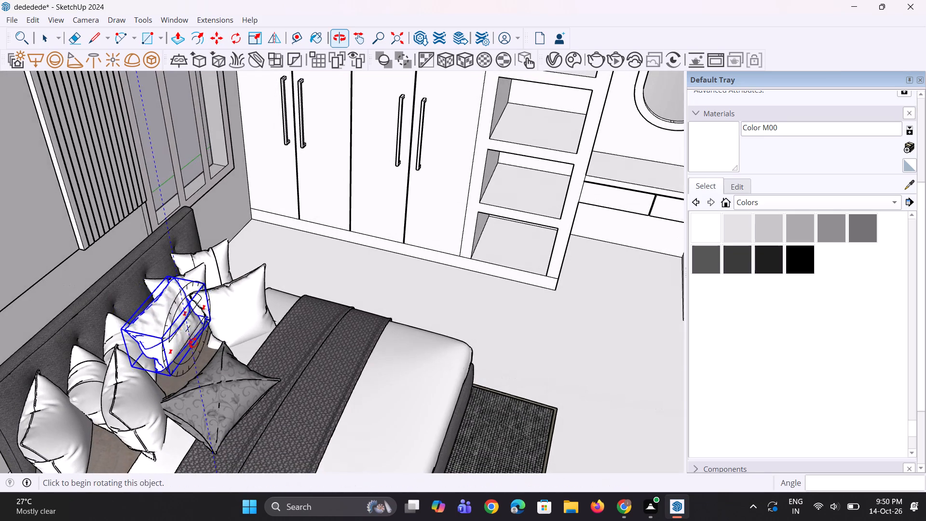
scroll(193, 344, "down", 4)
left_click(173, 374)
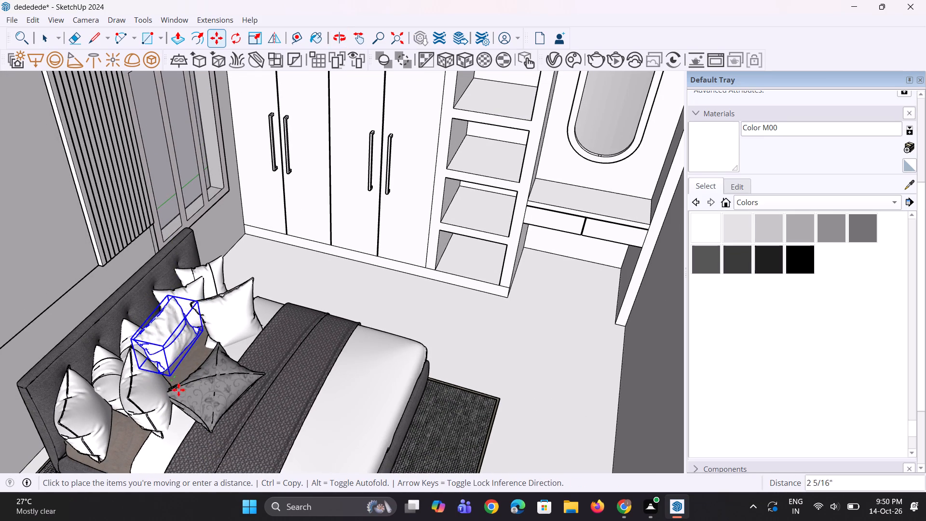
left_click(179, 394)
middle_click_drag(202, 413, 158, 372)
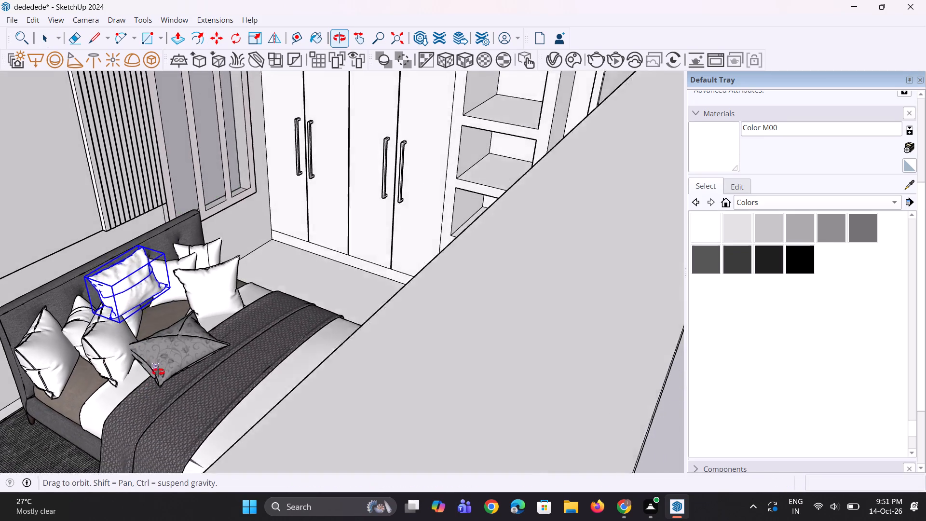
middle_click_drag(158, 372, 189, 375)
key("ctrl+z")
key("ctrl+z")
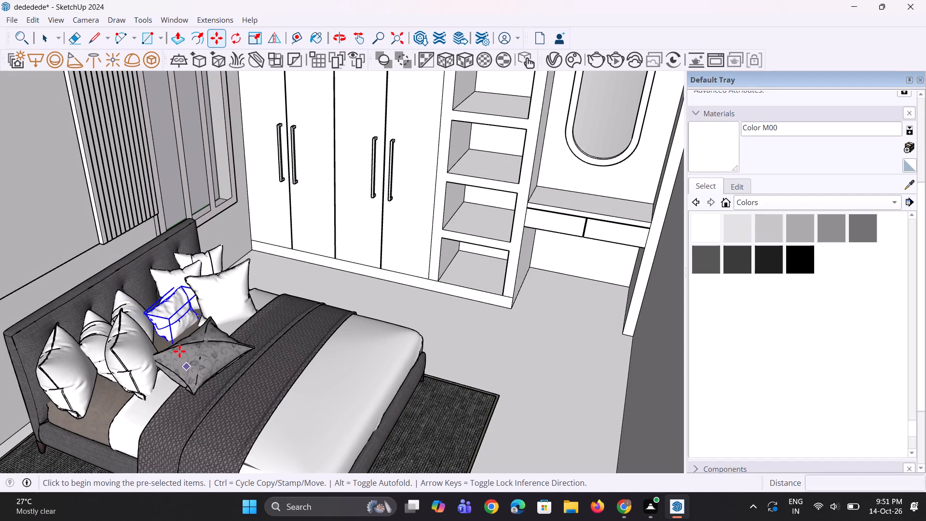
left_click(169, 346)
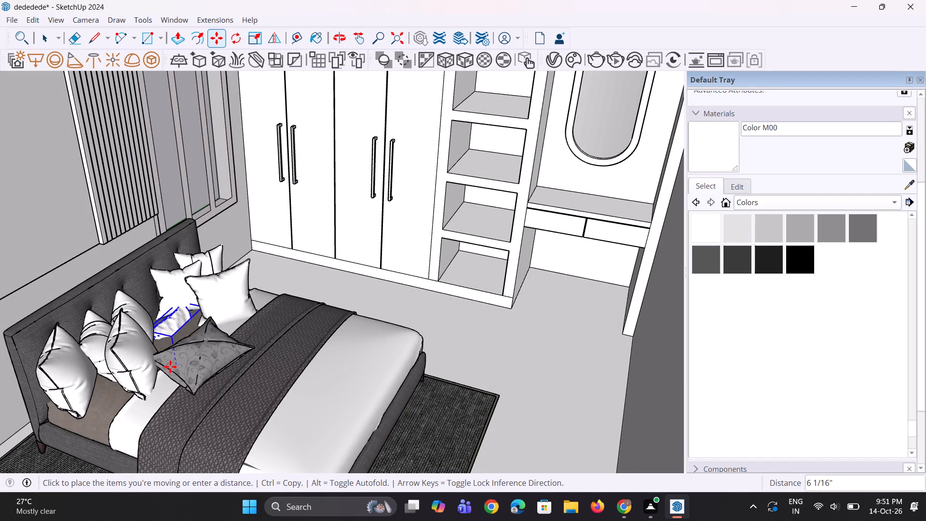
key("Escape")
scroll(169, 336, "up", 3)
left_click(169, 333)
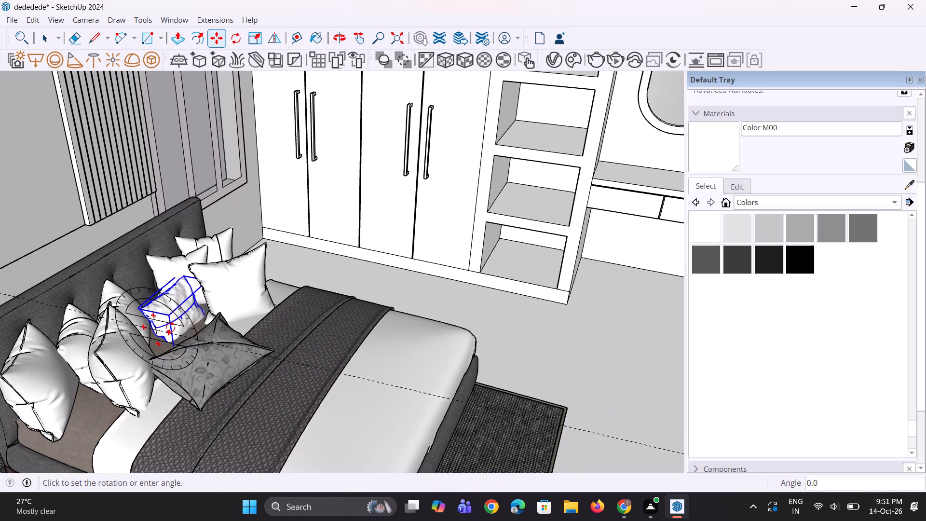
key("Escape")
Raise the small middle cushion about 7 3/16" and shift it about 11 1/8" into place behind the patterned grey pillow.
left_click(174, 329)
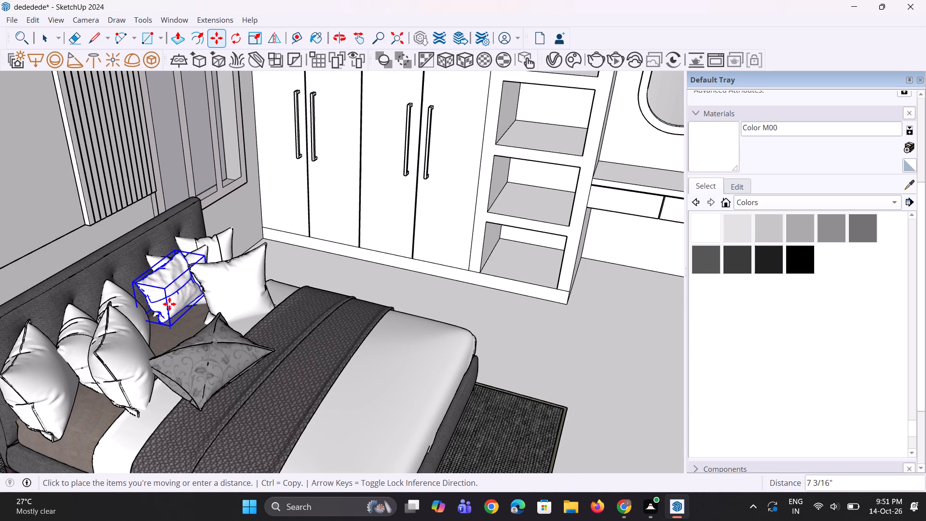
left_click(169, 304)
middle_click_drag(145, 349, 163, 361)
scroll(183, 341, "up", 2)
left_click(181, 341)
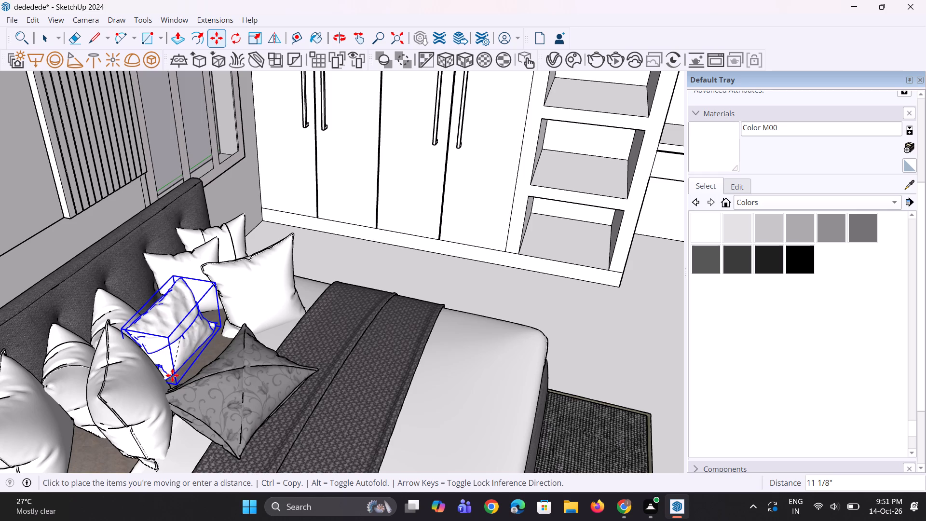
left_click(172, 375)
middle_click_drag(223, 376, 95, 375)
scroll(103, 284, "up", 1)
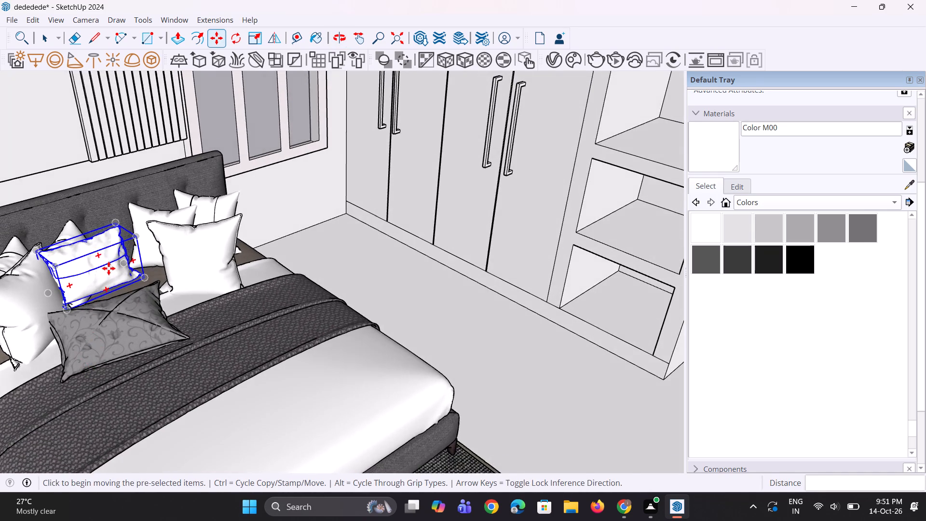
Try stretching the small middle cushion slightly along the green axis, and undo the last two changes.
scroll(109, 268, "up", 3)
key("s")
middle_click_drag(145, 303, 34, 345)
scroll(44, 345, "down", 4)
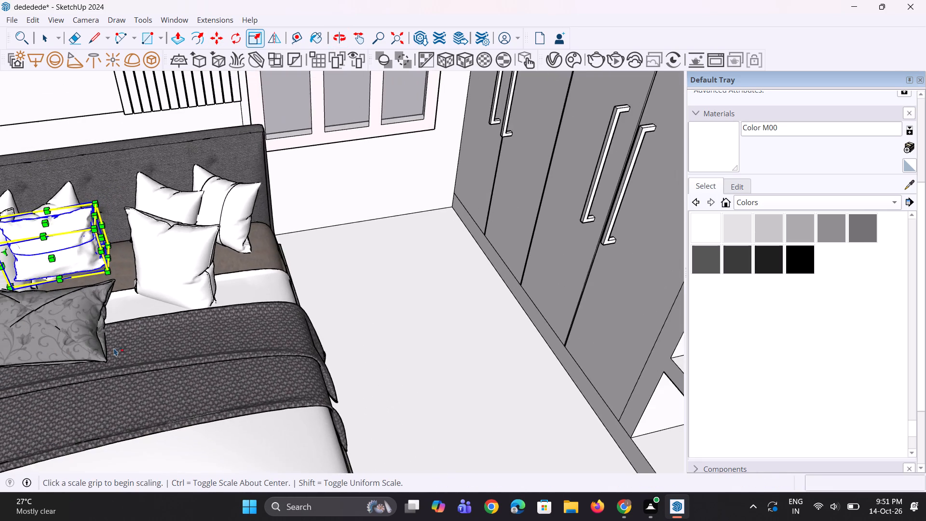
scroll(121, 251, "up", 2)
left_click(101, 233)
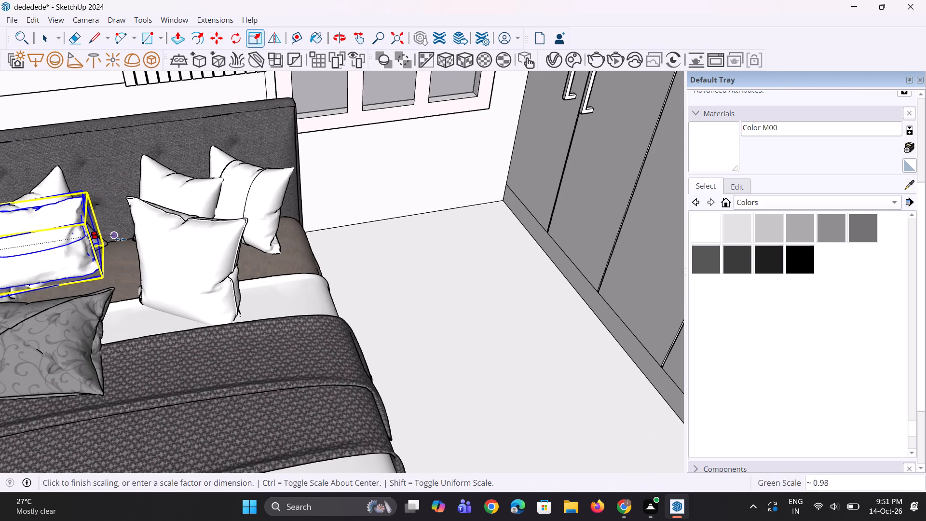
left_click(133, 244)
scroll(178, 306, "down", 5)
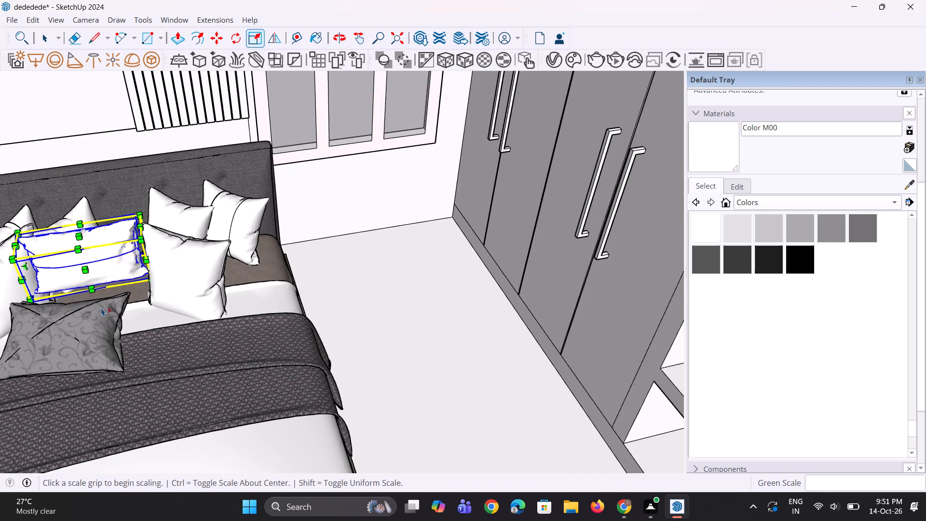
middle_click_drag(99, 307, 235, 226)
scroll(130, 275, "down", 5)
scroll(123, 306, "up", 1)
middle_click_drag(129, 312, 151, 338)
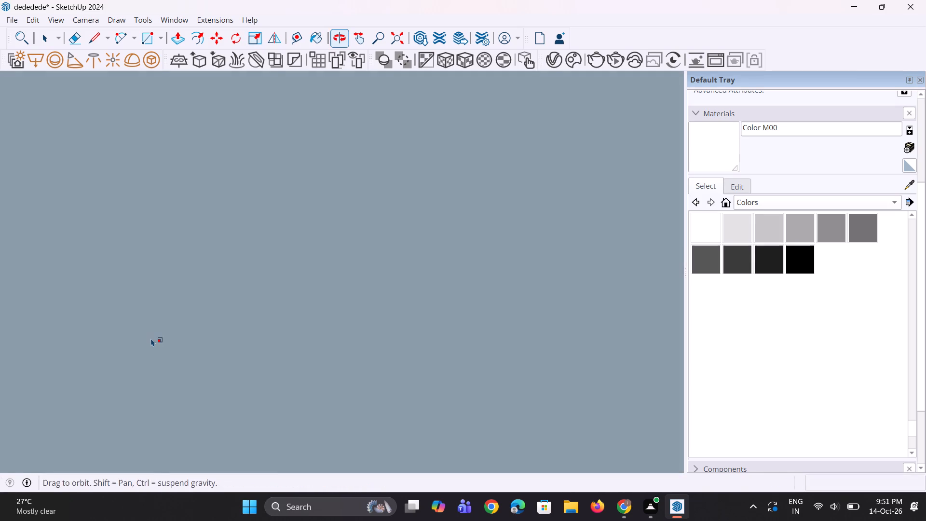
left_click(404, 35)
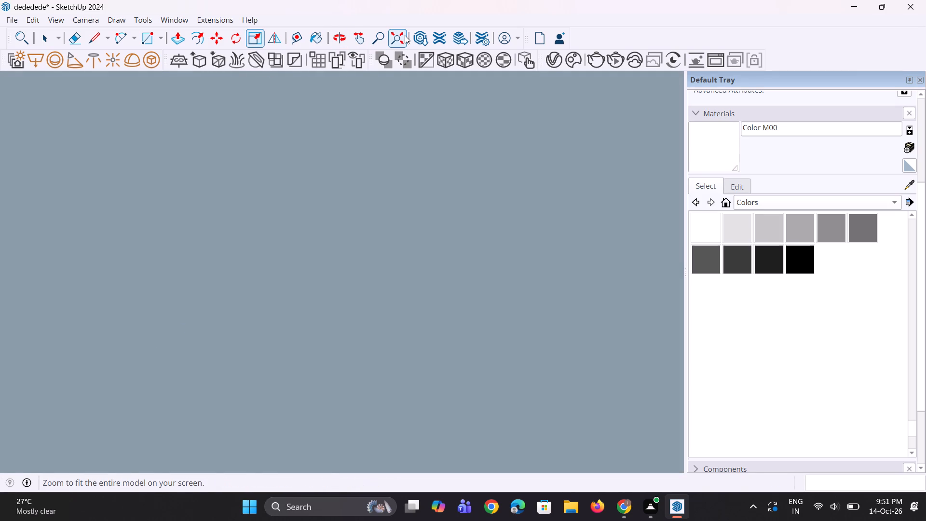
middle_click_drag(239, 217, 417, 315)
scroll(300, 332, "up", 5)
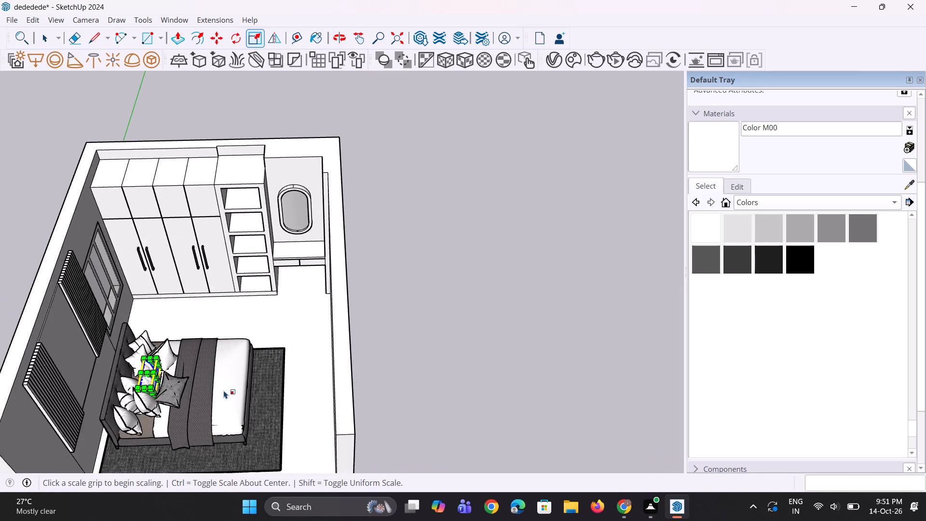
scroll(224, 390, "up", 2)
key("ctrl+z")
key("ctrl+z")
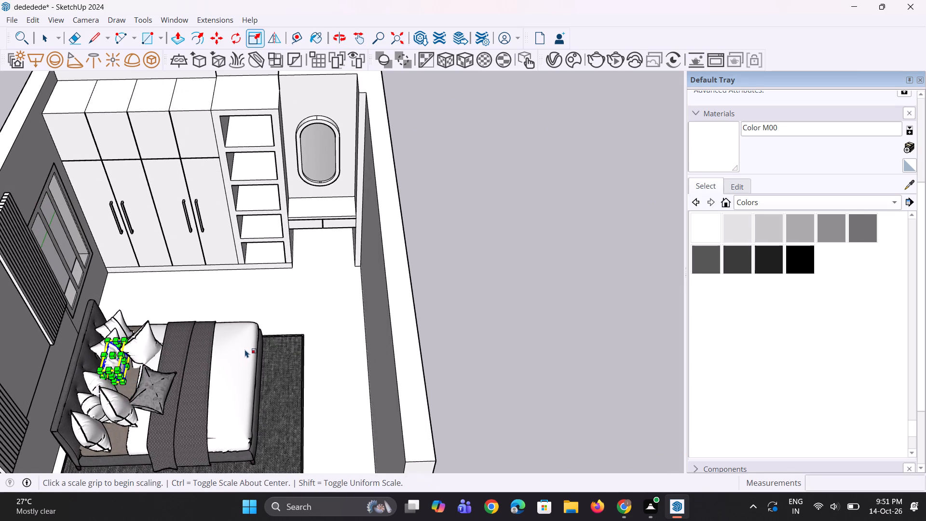
Reposition the small middle cushion between the two cushion sets with successive moves of about 7 1/8", 2 7/8" and 1' 3/4".
middle_click_drag(246, 348, 209, 301)
key("space")
key("space")
left_click(436, 298)
scroll(72, 341, "up", 3)
scroll(128, 361, "up", 1)
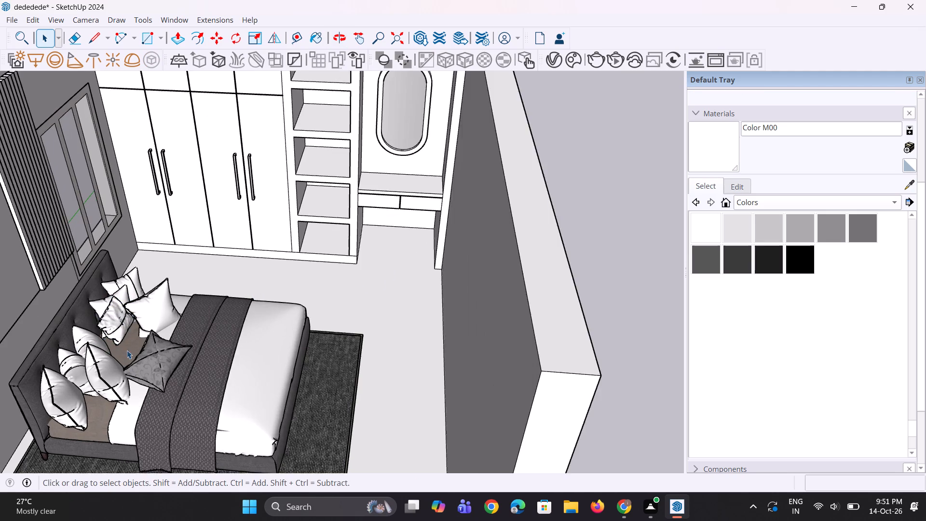
scroll(127, 350, "up", 1)
left_click(121, 331)
scroll(115, 337, "up", 6)
key("m")
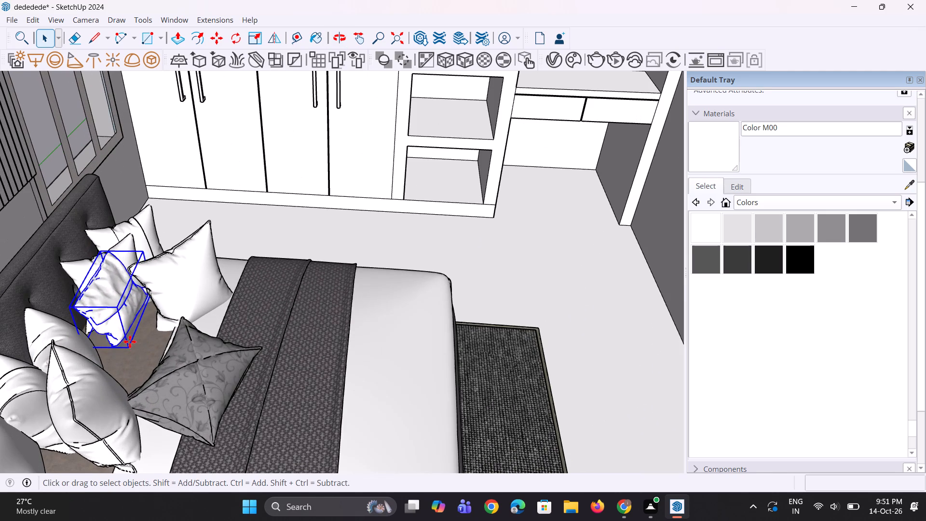
left_click(118, 349)
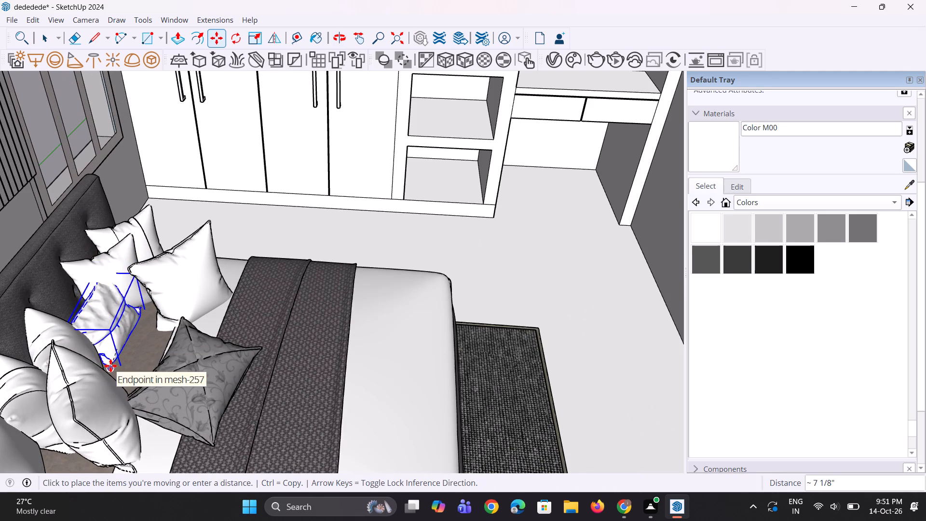
left_click(109, 366)
left_click(123, 338)
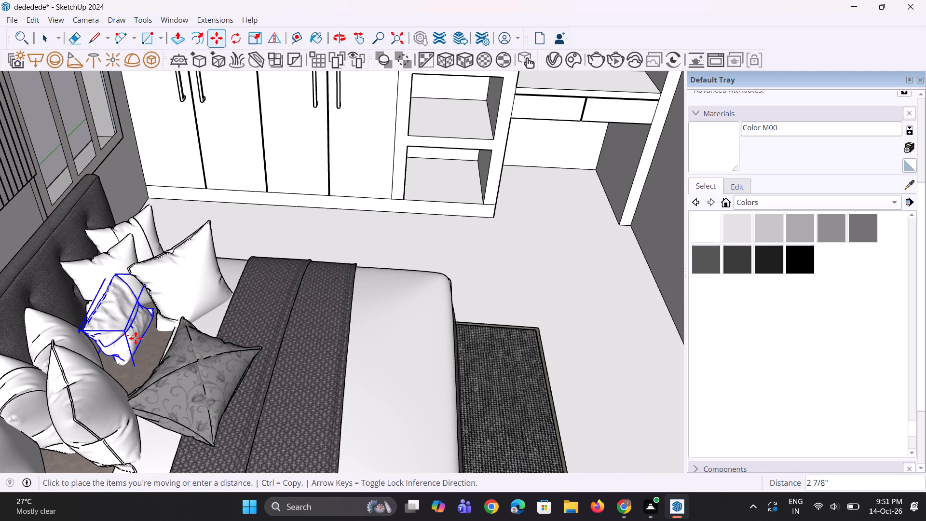
left_click(136, 338)
left_click(135, 368)
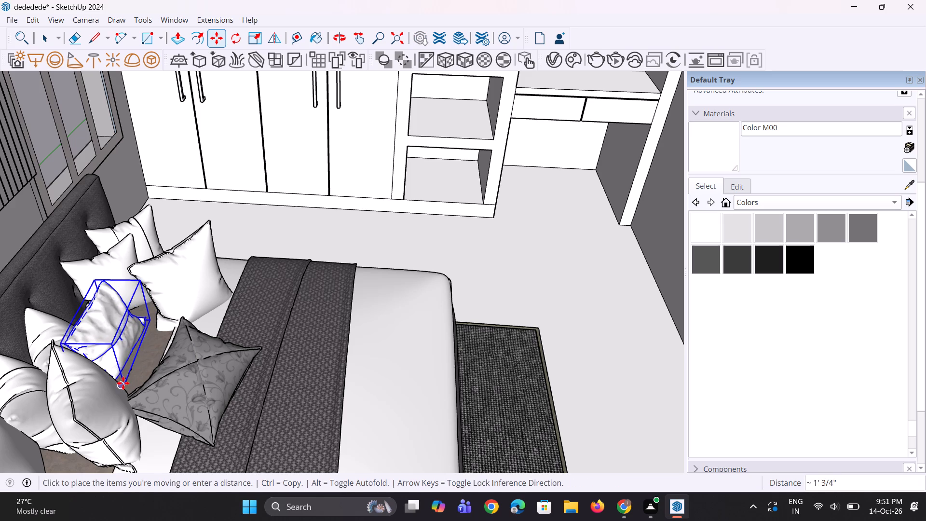
left_click(123, 383)
Nudge the small middle cushion slightly toward the wardrobe side and clear the selection.
middle_click_drag(141, 349, 30, 362)
scroll(43, 338, "down", 5)
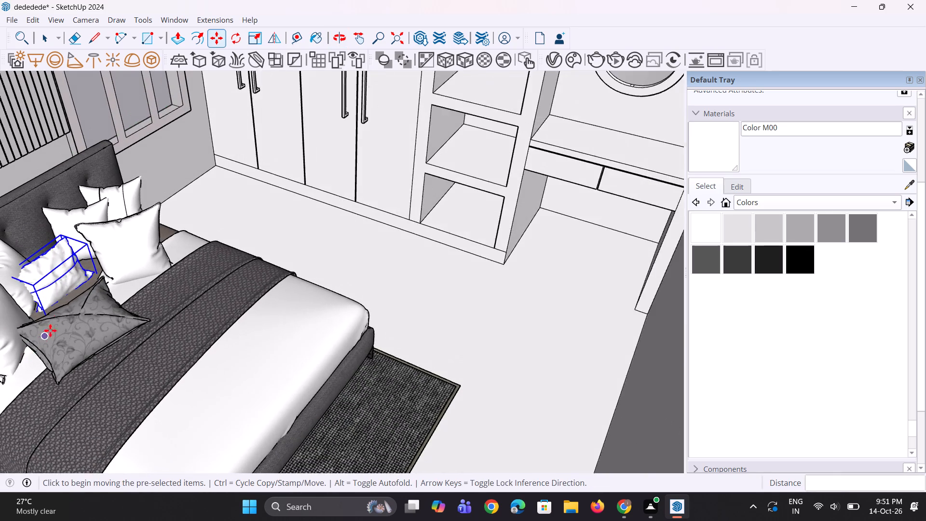
scroll(55, 261, "up", 11)
left_click(108, 285)
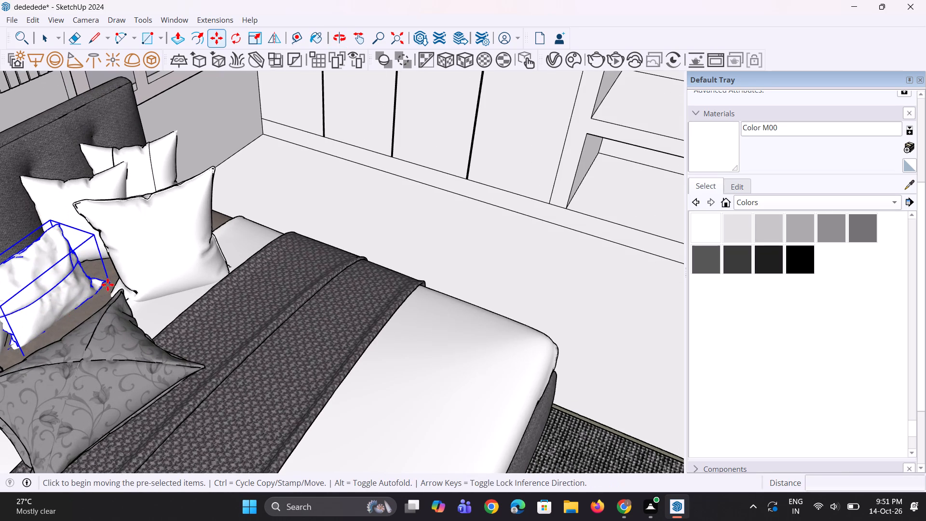
left_click(117, 282)
scroll(121, 281, "down", 5)
key("space")
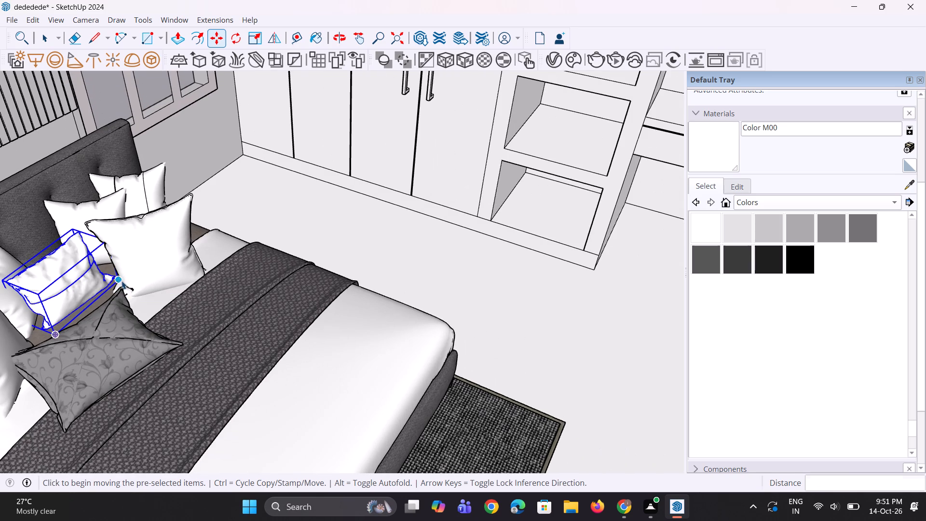
key("space")
scroll(123, 281, "down", 16)
left_click(608, 330)
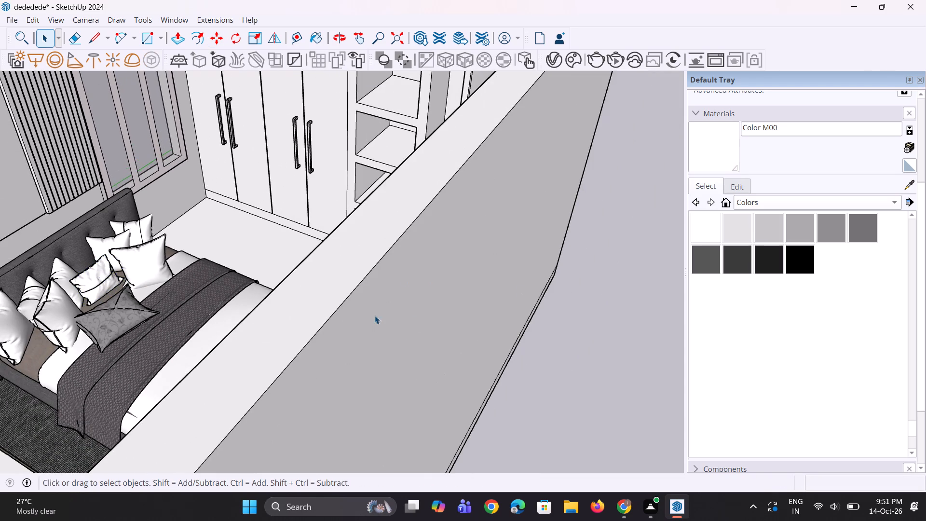
Delete the patterned grey pillow lying in front of the small middle cushion.
scroll(190, 297, "up", 3)
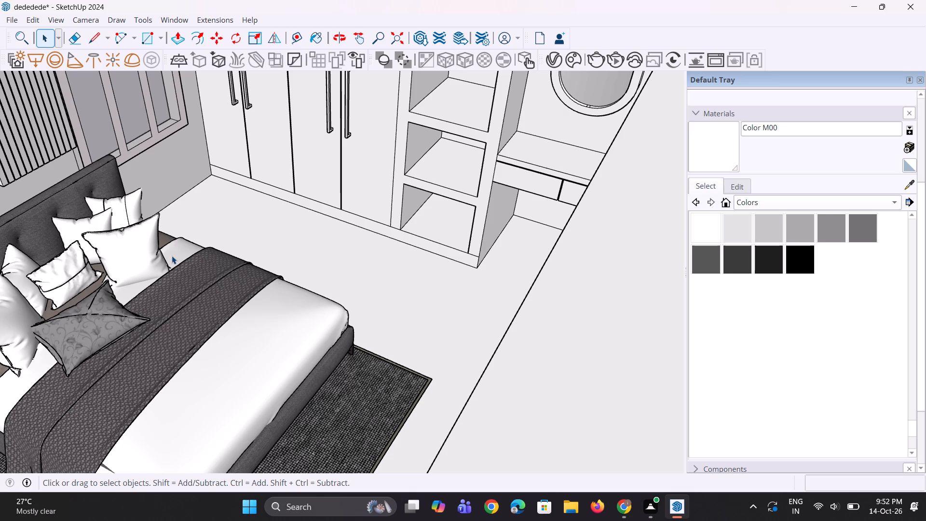
scroll(179, 261, "down", 5)
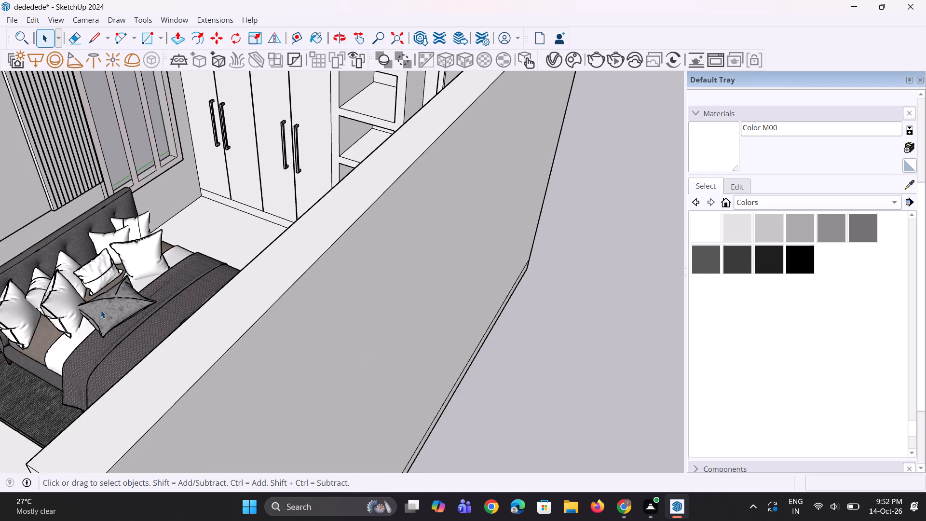
left_click(102, 312)
scroll(103, 313, "up", 4)
key("Delete")
scroll(229, 282, "down", 5)
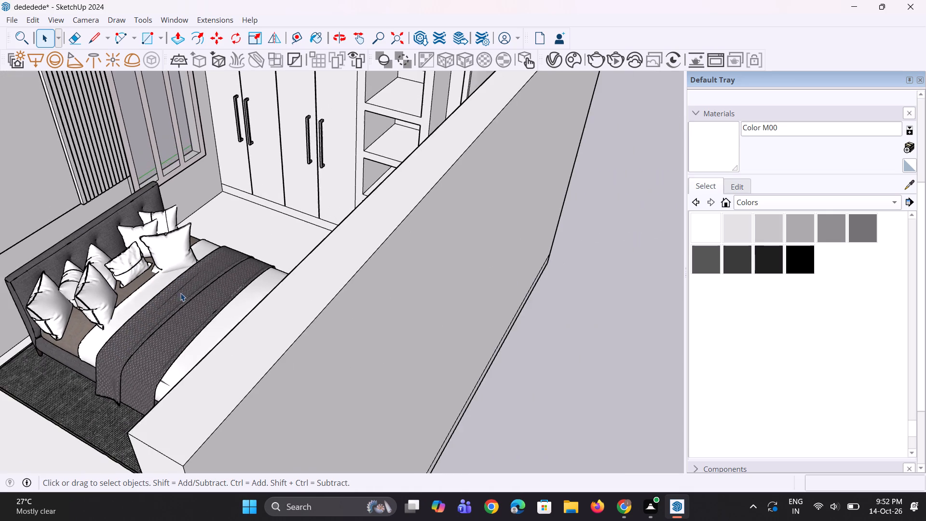
Move the dark patterned throw about 5 7/8" toward the foot of the bed.
middle_click_drag(170, 293, 169, 346)
scroll(155, 348, "up", 2)
left_click(155, 348)
scroll(276, 303, "down", 4)
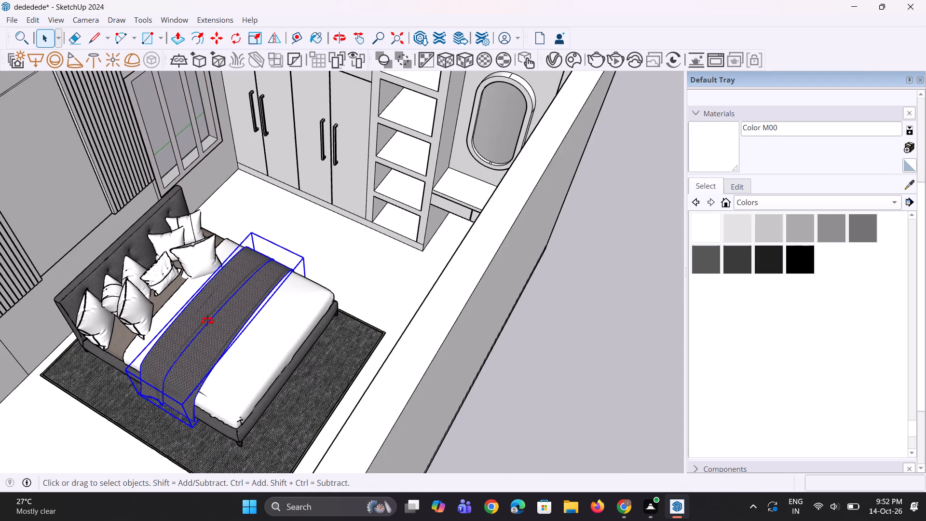
middle_click_drag(207, 321, 350, 286)
scroll(353, 270, "down", 4)
scroll(244, 473, "up", 5)
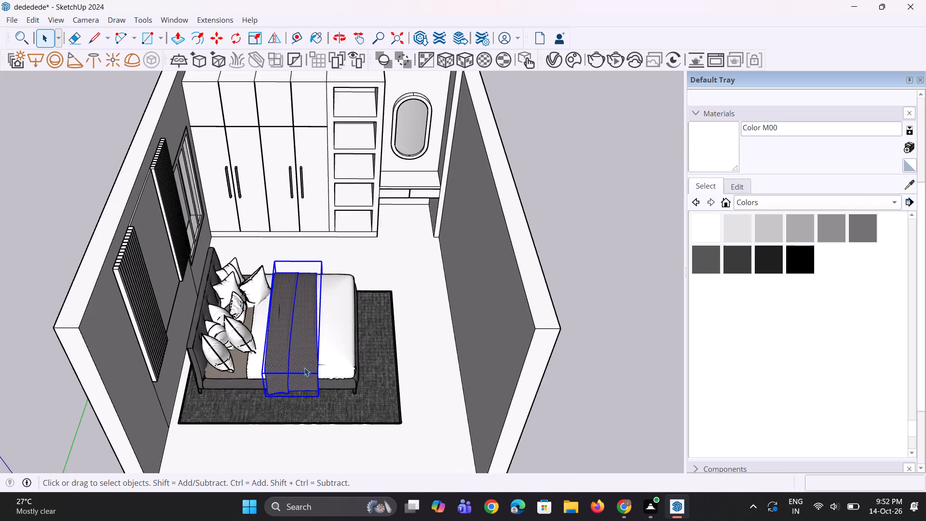
scroll(304, 368, "up", 10)
key("m")
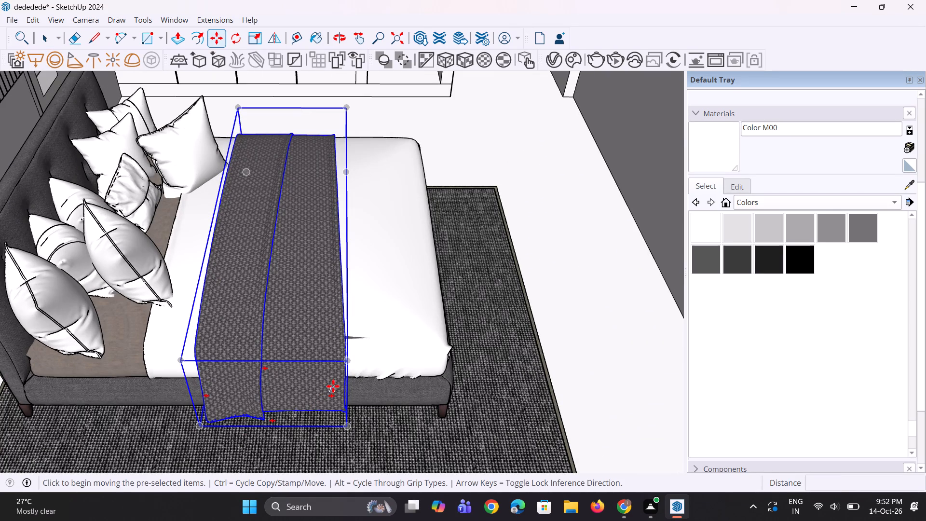
left_click(333, 386)
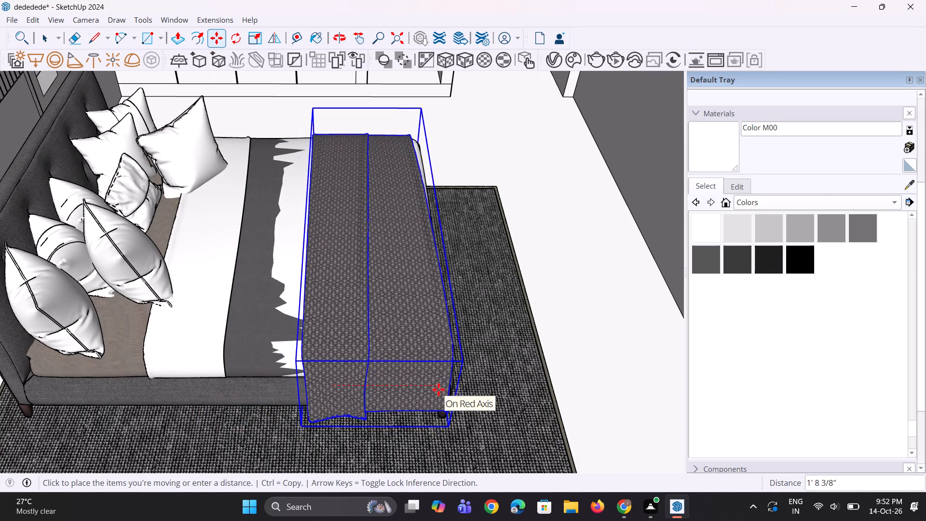
left_click(360, 381)
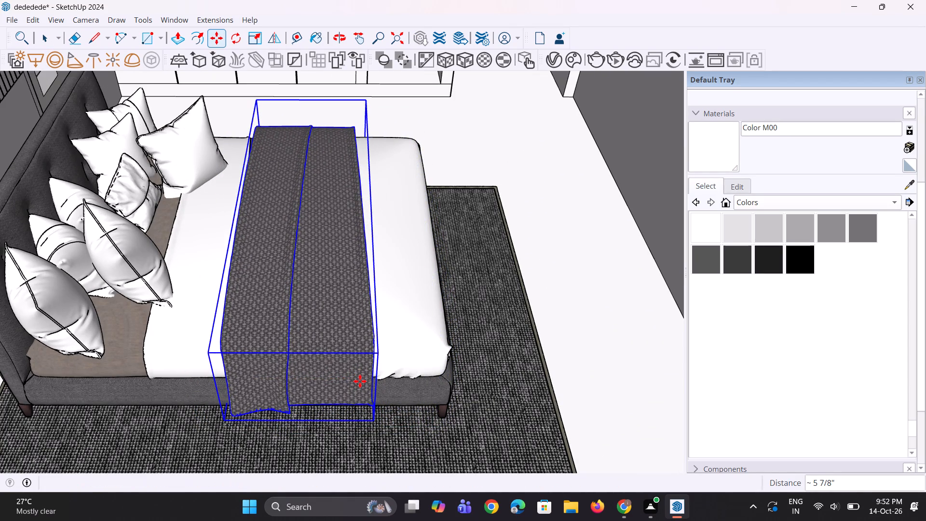
Copy the dark patterned throw about 2' 6 13/16" along the red axis toward the headboard and clear the selection.
scroll(296, 384, "up", 4)
key("m")
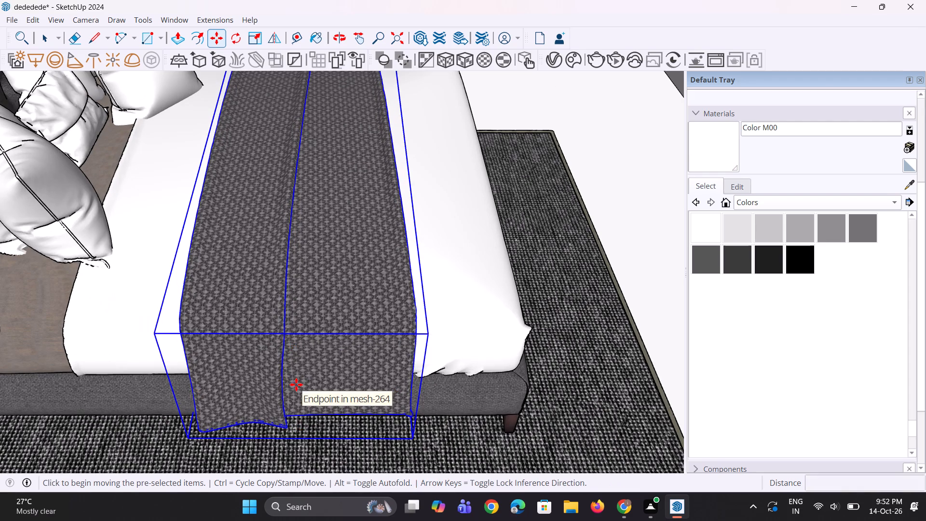
left_click(296, 384)
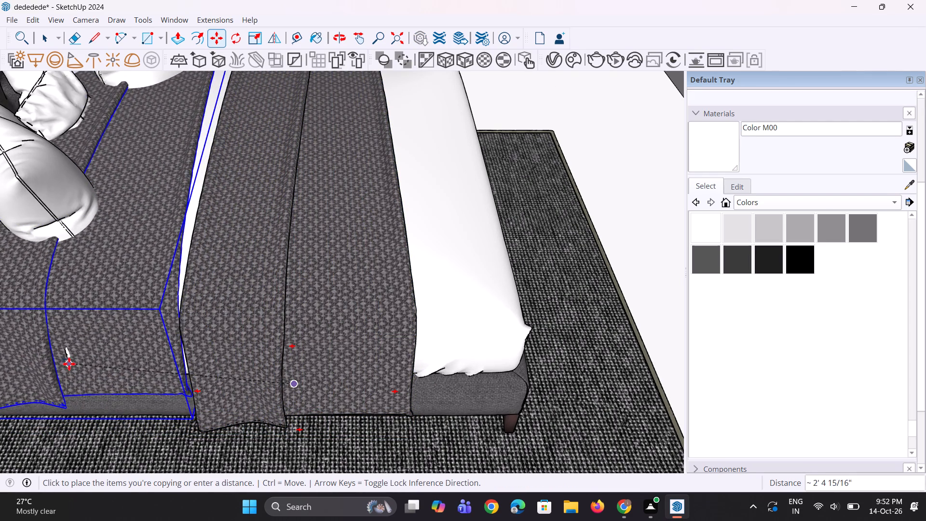
left_click(55, 384)
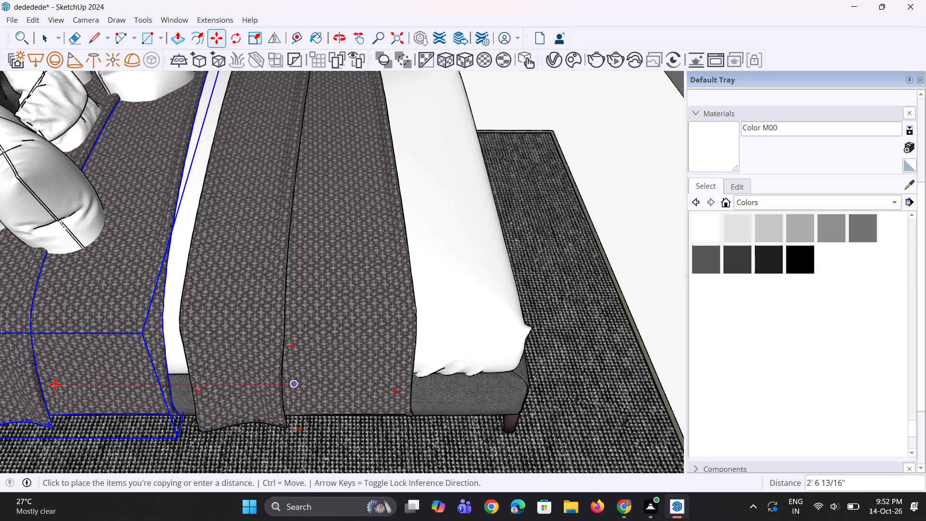
scroll(155, 389, "down", 10)
scroll(166, 389, "up", 1)
middle_click_drag(166, 389, 161, 386)
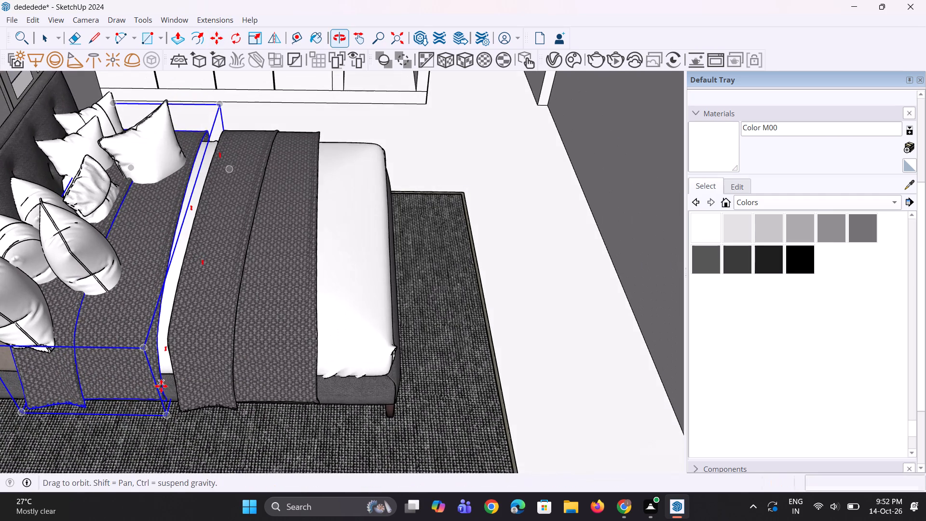
key("space")
key("space")
left_click(144, 381)
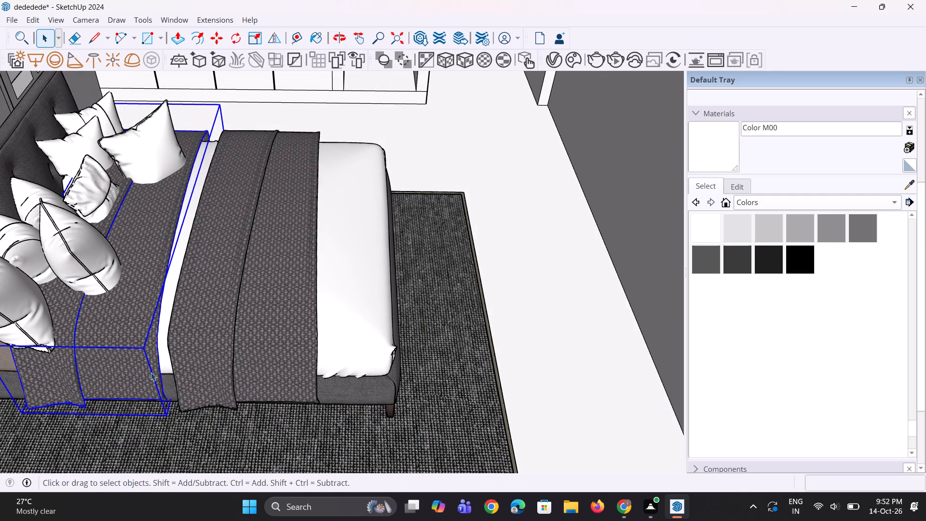
key("space")
key("space")
left_click(531, 372)
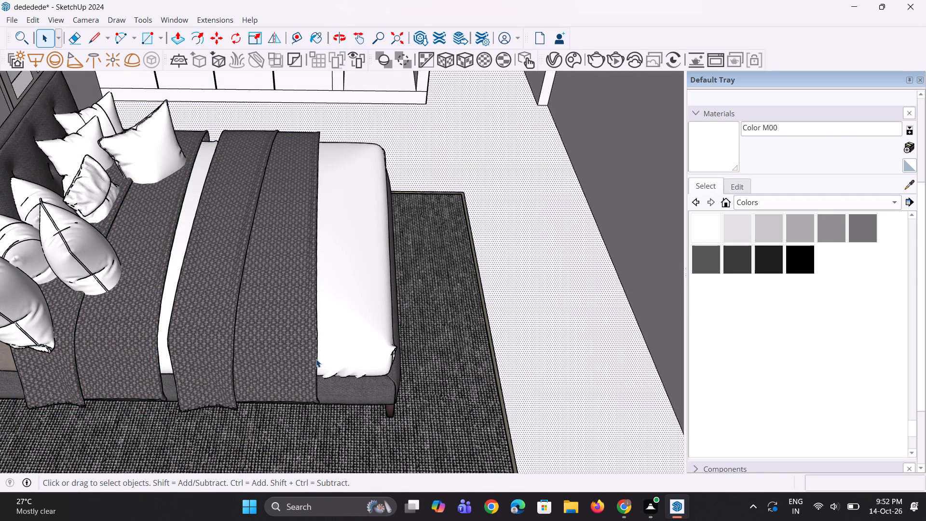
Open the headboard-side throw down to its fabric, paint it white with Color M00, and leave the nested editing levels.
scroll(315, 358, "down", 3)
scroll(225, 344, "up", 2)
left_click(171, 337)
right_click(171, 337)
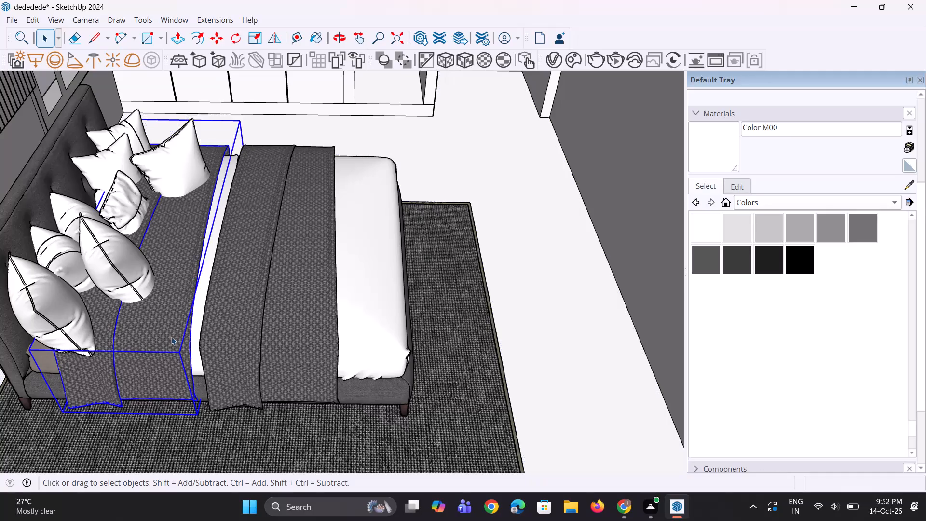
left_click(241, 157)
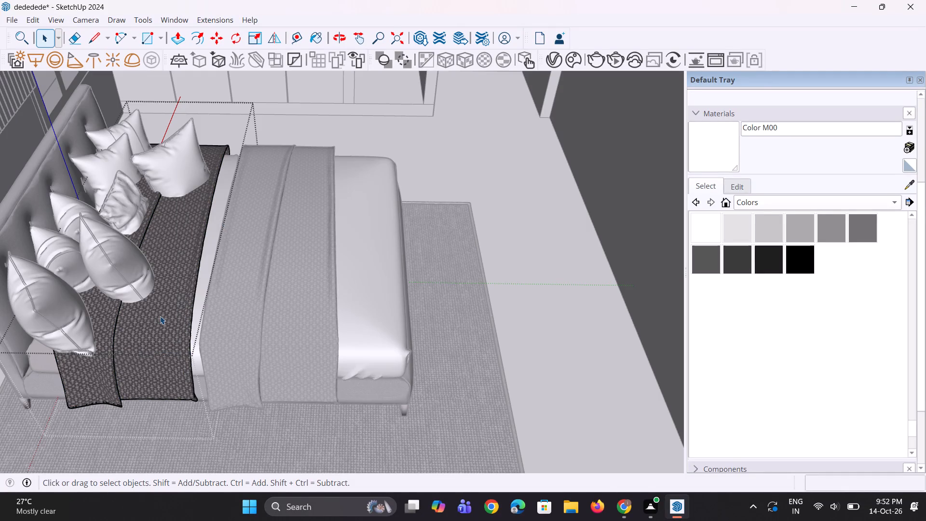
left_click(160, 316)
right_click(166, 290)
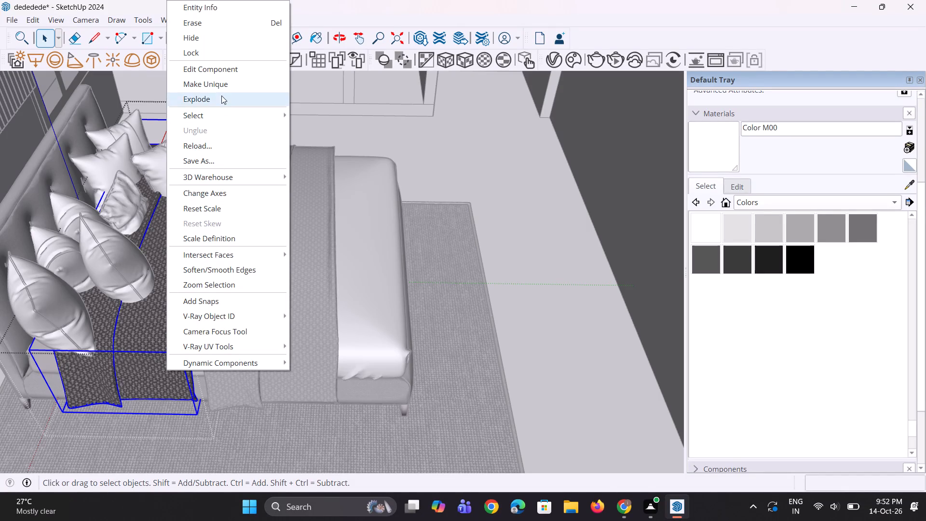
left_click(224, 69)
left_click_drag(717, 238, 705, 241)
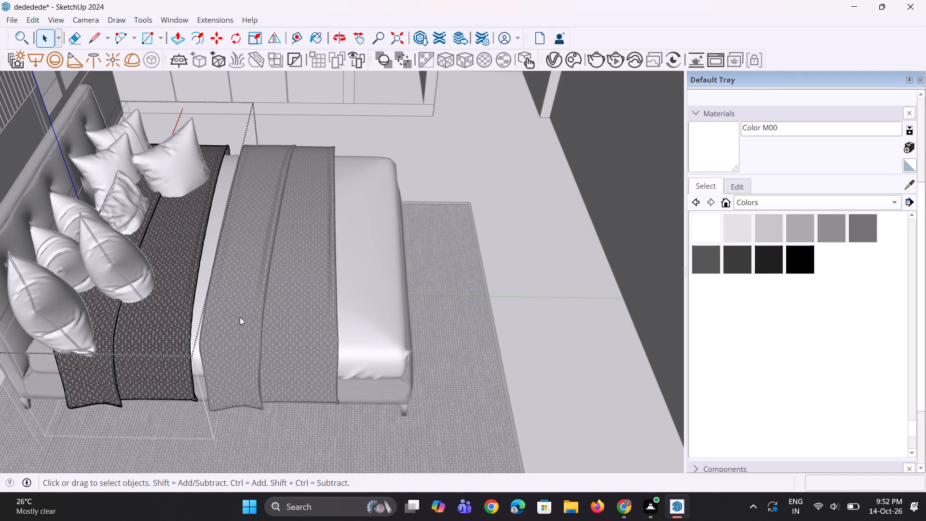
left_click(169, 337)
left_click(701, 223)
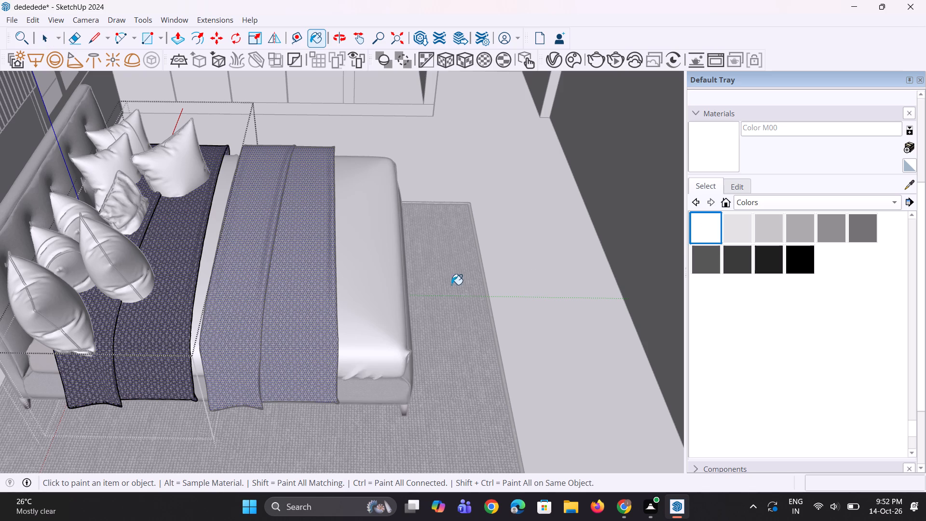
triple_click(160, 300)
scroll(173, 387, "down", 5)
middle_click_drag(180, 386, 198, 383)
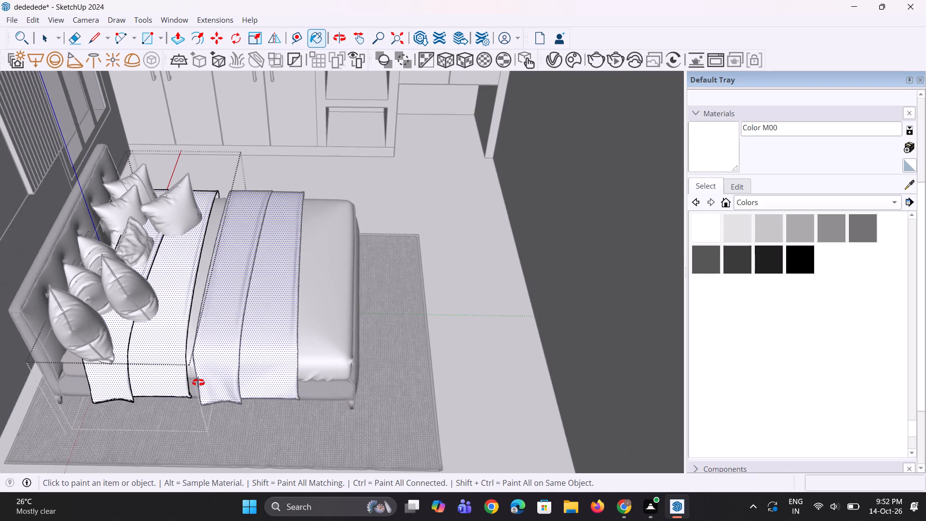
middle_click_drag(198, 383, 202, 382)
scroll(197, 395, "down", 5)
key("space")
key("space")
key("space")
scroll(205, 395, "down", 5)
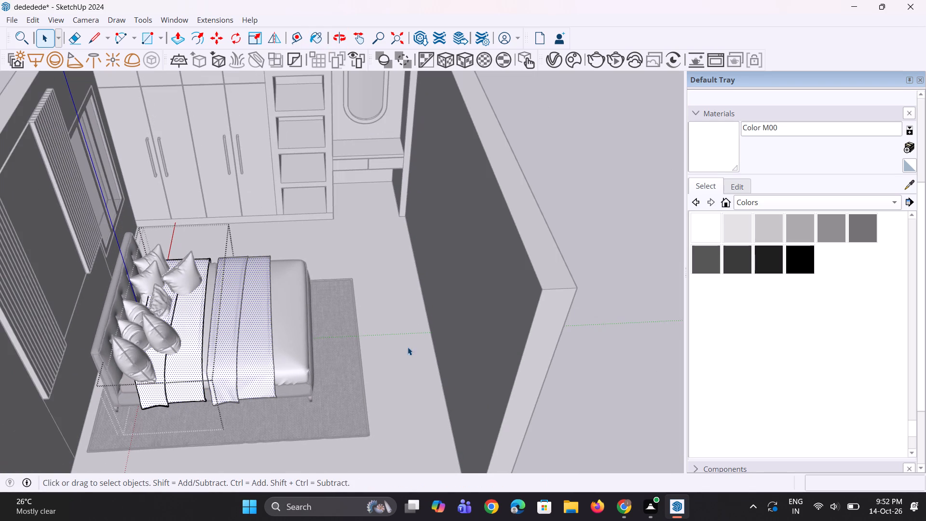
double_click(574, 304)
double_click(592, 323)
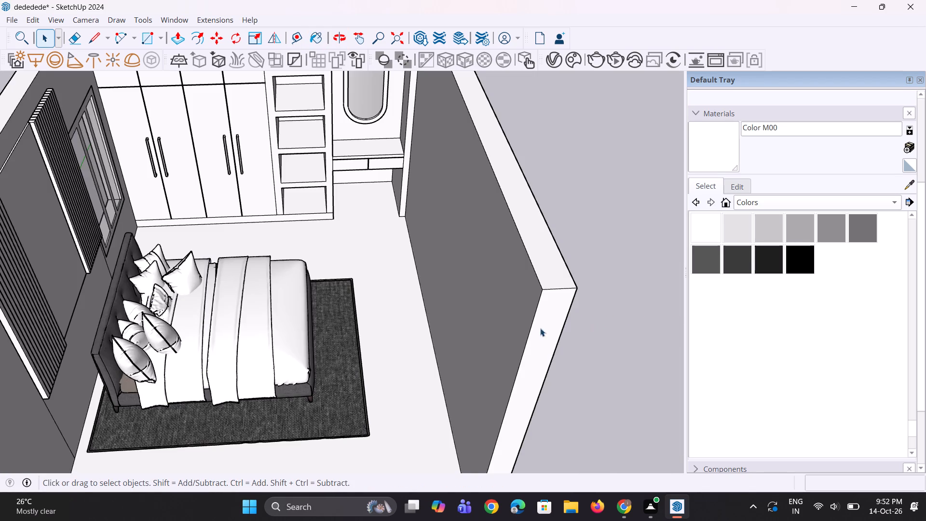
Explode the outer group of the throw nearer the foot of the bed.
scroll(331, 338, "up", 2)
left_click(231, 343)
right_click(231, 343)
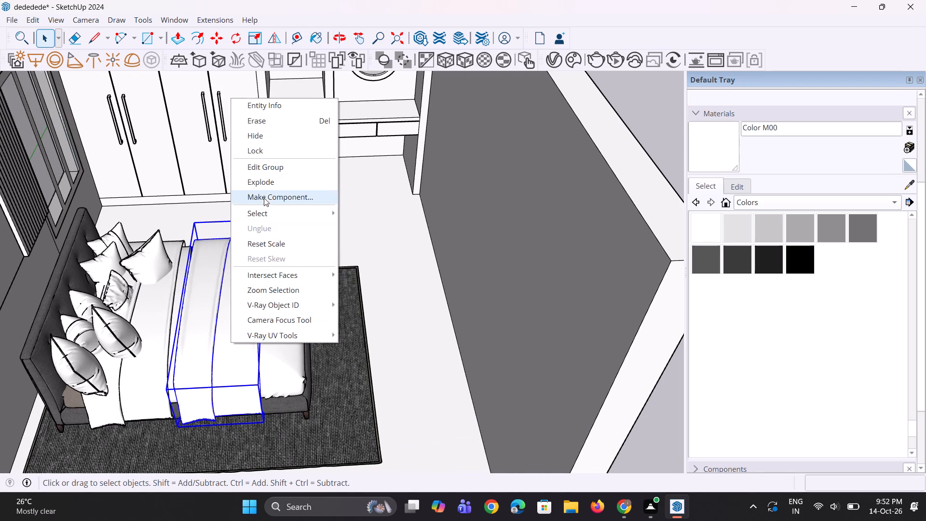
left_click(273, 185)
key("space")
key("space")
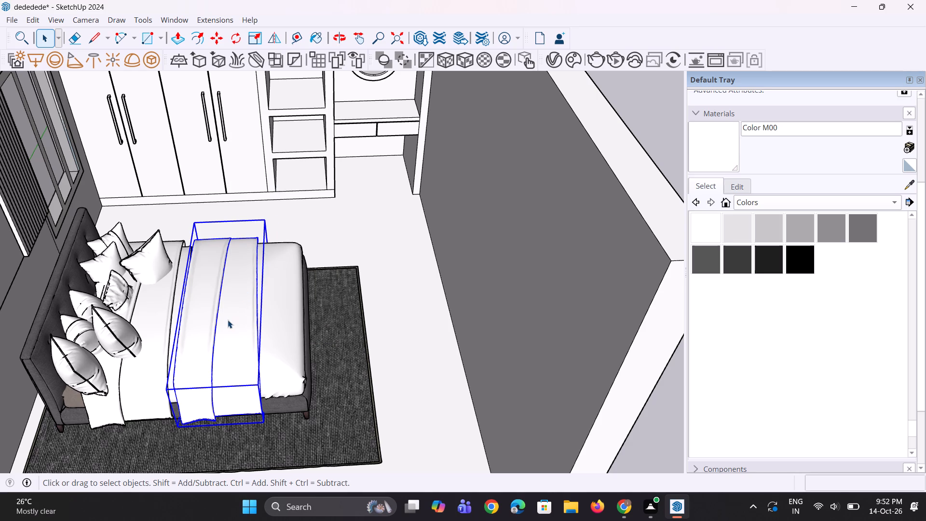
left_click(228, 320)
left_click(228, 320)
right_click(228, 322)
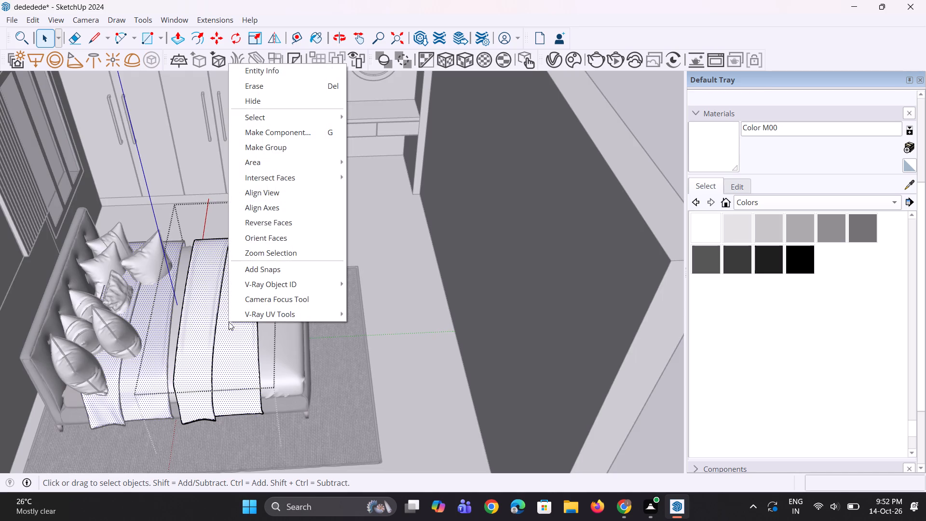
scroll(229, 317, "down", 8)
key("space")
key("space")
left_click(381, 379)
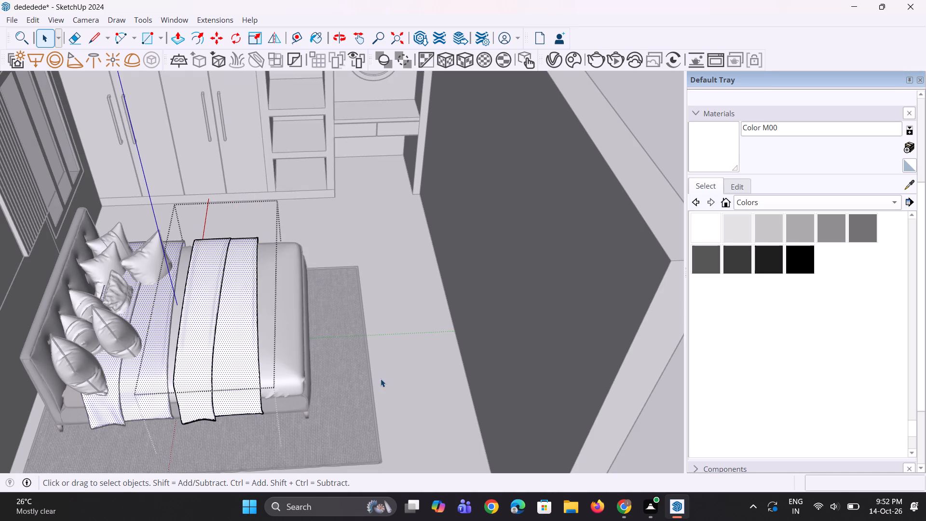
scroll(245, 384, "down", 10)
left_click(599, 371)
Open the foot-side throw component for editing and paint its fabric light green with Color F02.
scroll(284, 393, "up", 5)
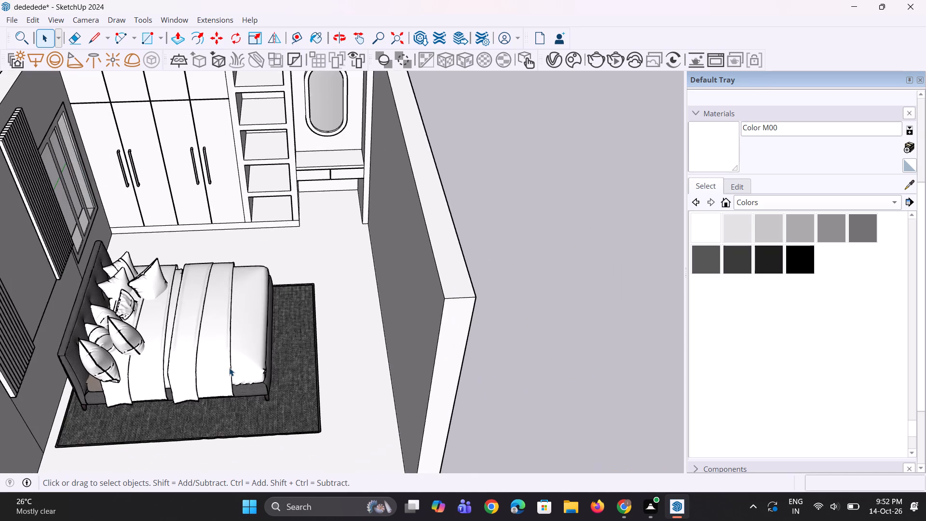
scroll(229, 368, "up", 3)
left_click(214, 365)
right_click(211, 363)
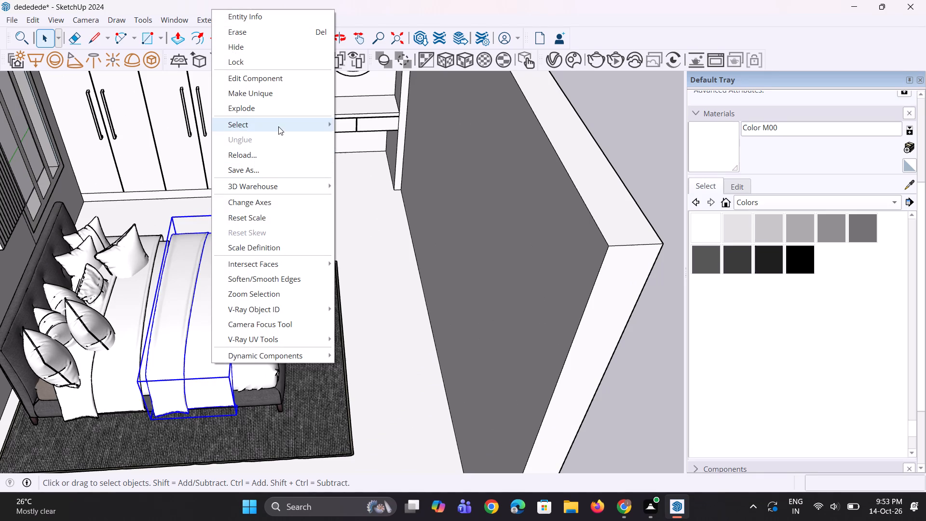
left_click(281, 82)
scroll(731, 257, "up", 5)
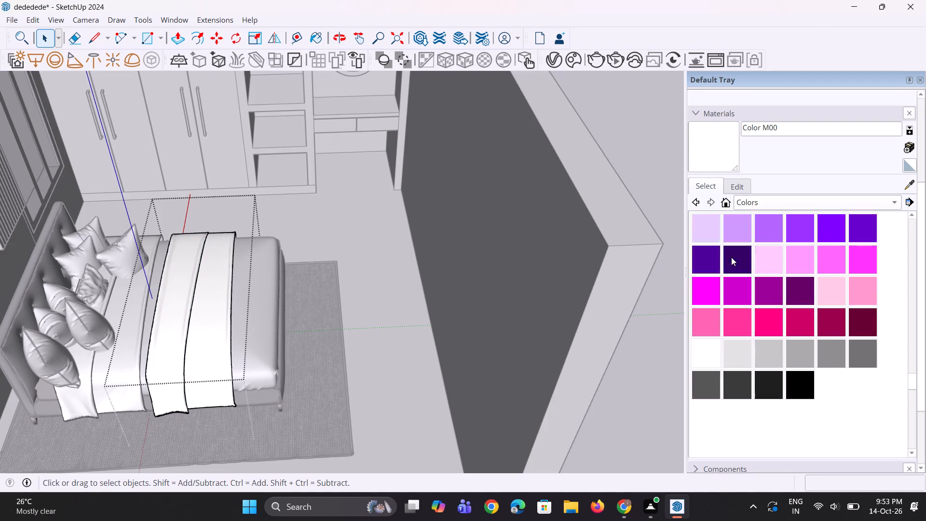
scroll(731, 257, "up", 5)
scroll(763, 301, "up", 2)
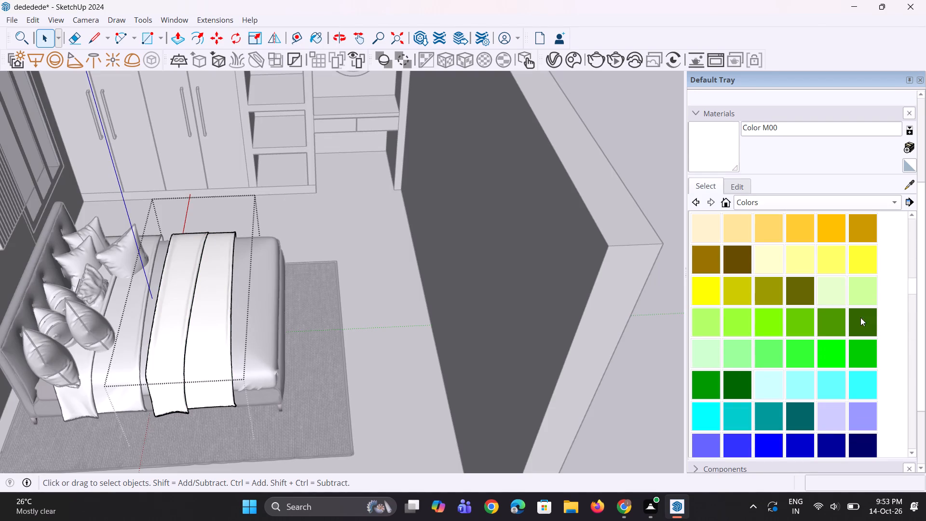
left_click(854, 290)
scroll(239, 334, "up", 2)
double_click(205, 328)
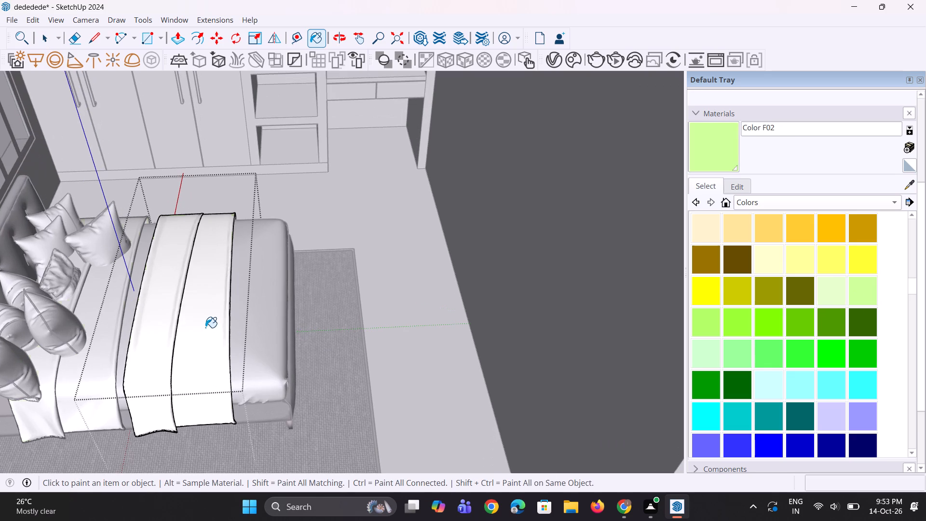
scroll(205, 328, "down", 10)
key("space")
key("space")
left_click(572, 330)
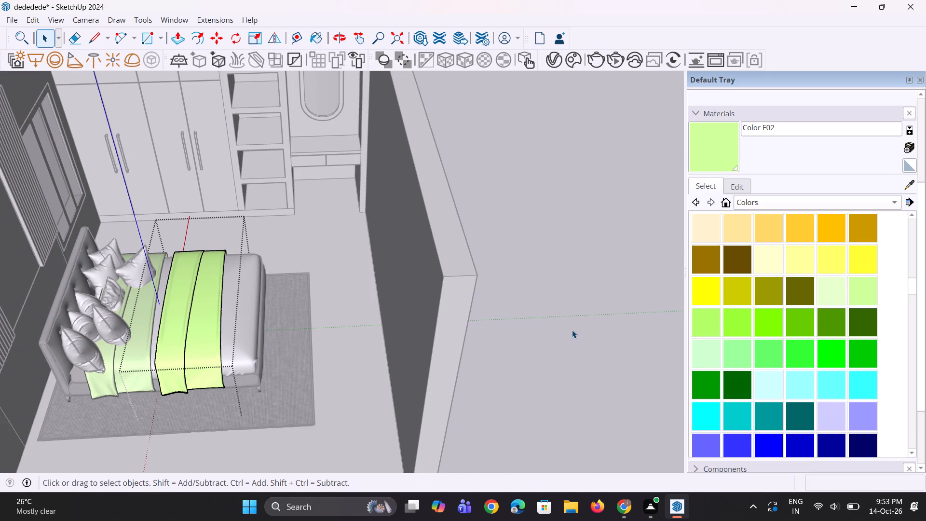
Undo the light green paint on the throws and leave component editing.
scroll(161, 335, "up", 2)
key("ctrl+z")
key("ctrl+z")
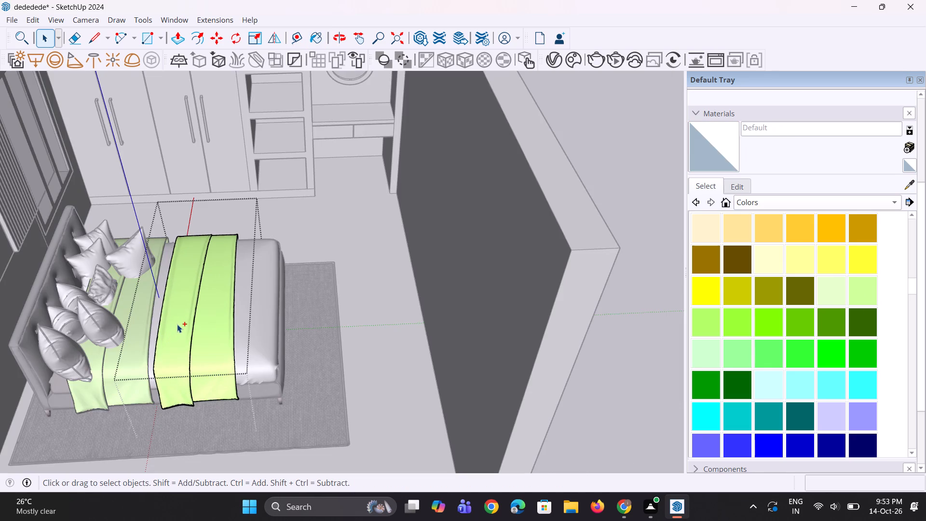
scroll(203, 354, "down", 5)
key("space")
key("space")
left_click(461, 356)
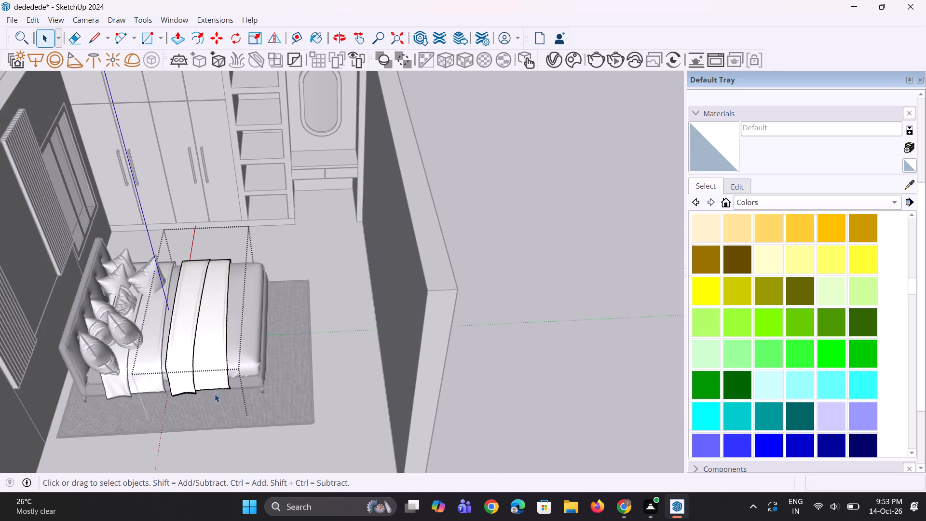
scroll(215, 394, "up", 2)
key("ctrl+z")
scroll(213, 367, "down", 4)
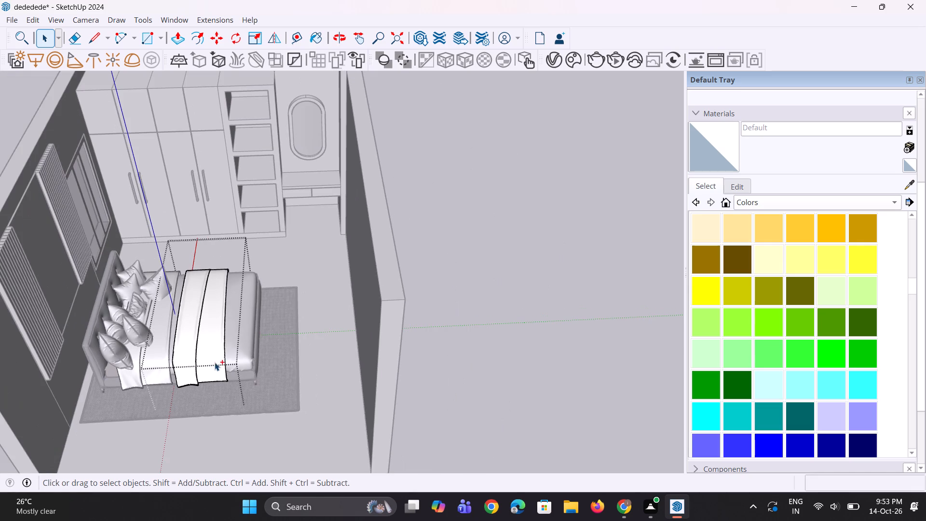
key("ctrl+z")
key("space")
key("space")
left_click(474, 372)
Undo the explode and the white recolouring of the throws, together with the throw copy at the headboard end.
scroll(170, 413, "up", 4)
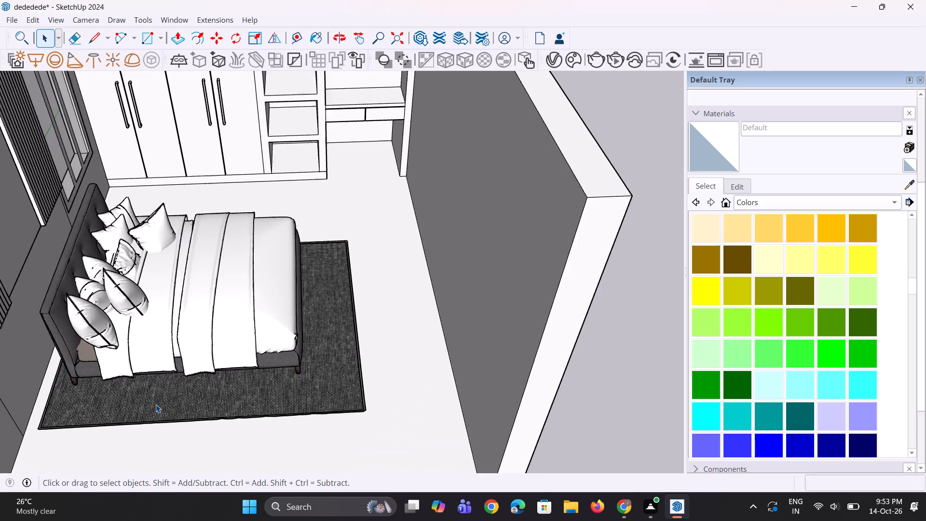
scroll(150, 388, "up", 7)
scroll(150, 379, "down", 9)
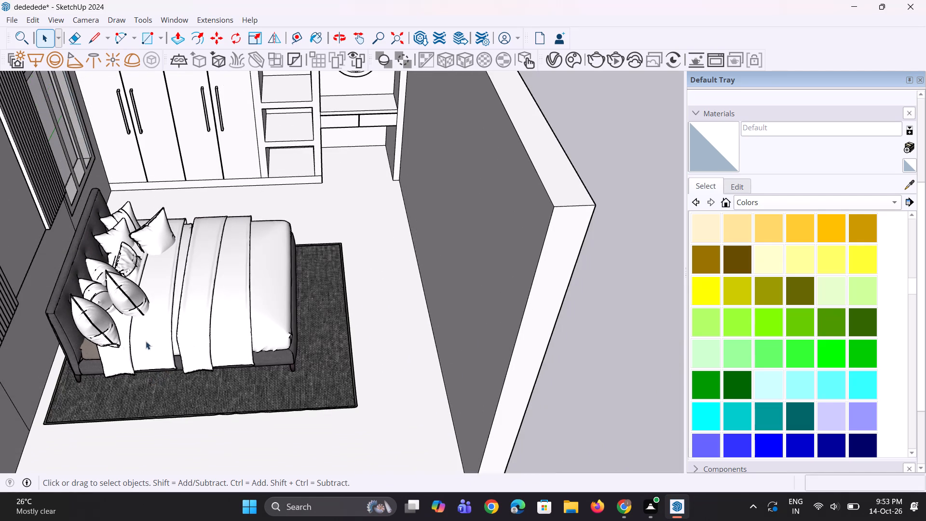
key("ctrl+z")
key("ctrl+z")
key("ctrl+z")
key("ctrl+z")
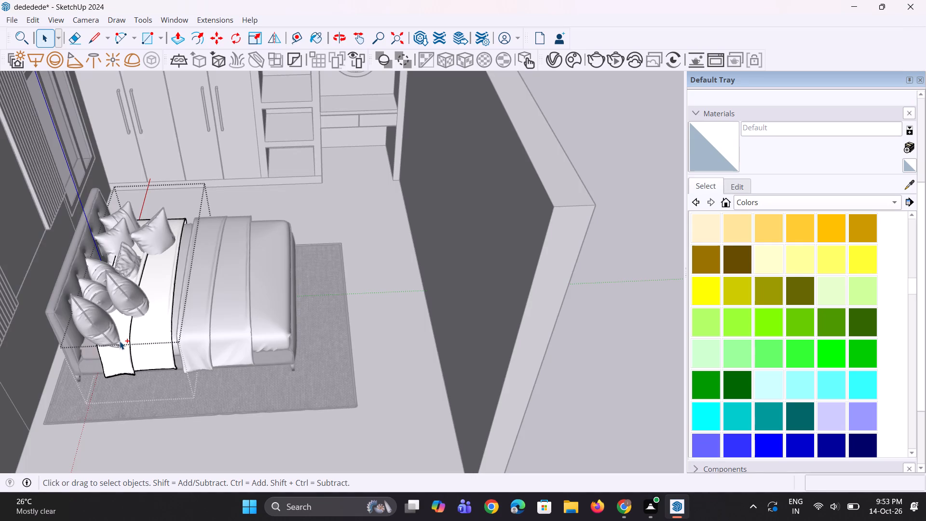
key("ctrl+z")
scroll(164, 347, "up", 1)
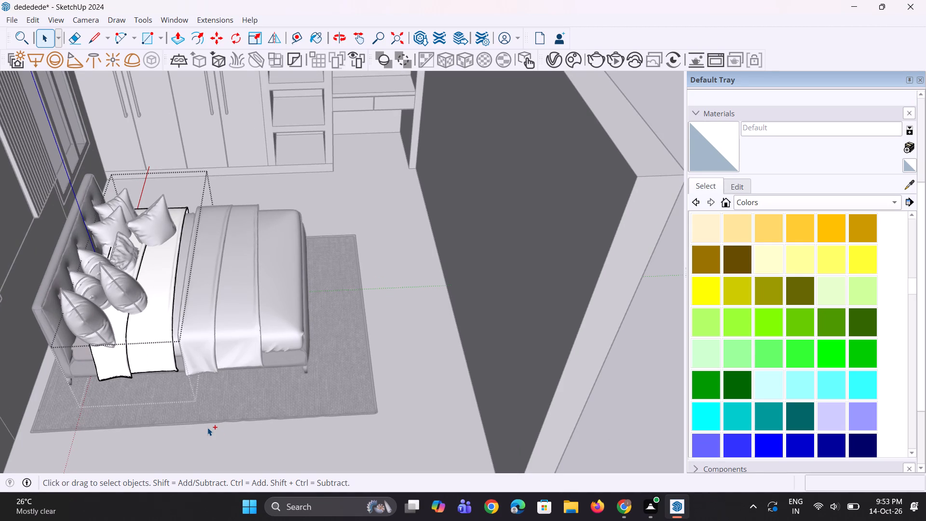
key("ctrl+z")
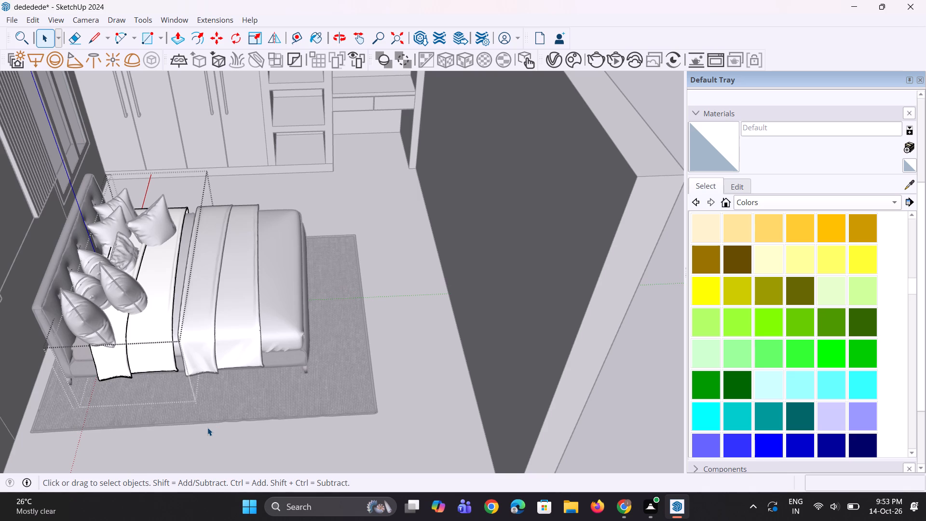
key("ctrl+z")
key("ctrl+z")
key("ctrl+z")
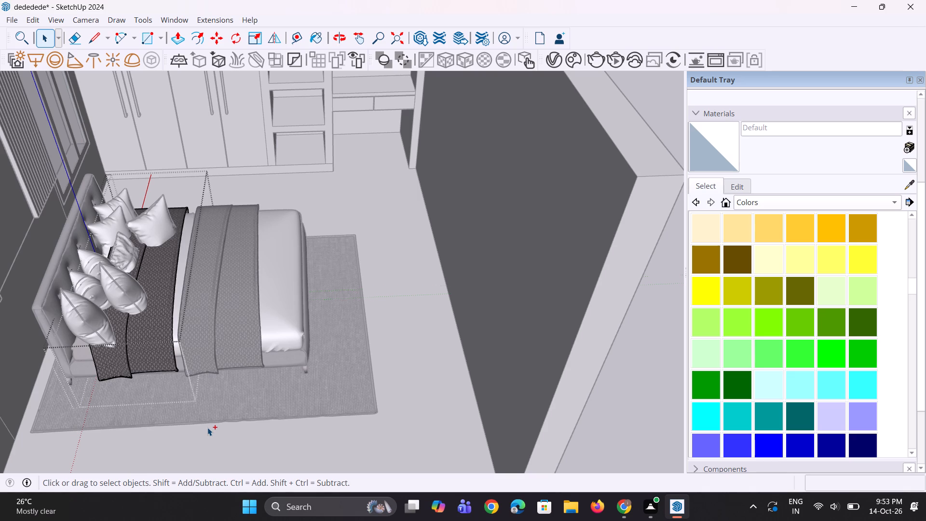
key("ctrl+z")
key("ctrl+z")
key("space")
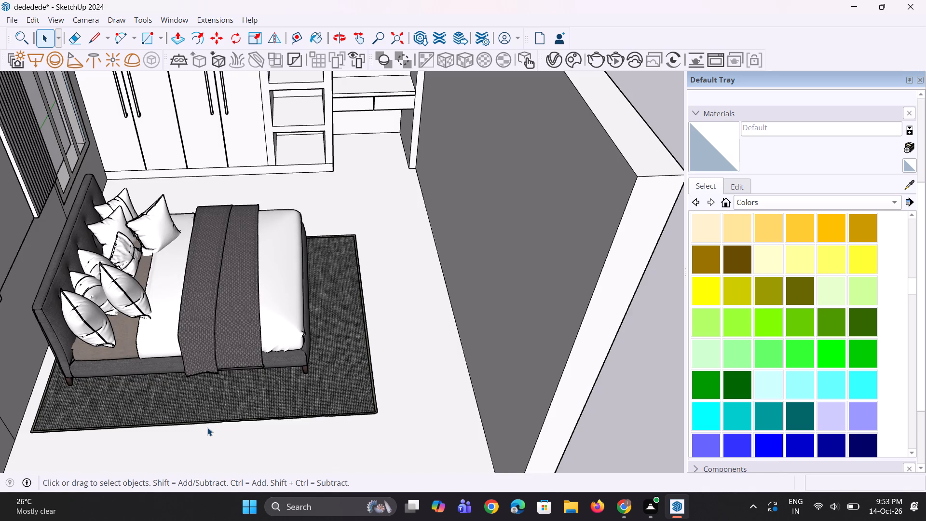
key("space")
Open the throw group across the bed and the throw component nested inside it for editing.
scroll(107, 429, "down", 6)
scroll(291, 350, "down", 3)
middle_click_drag(261, 368, 245, 323)
scroll(237, 328, "up", 5)
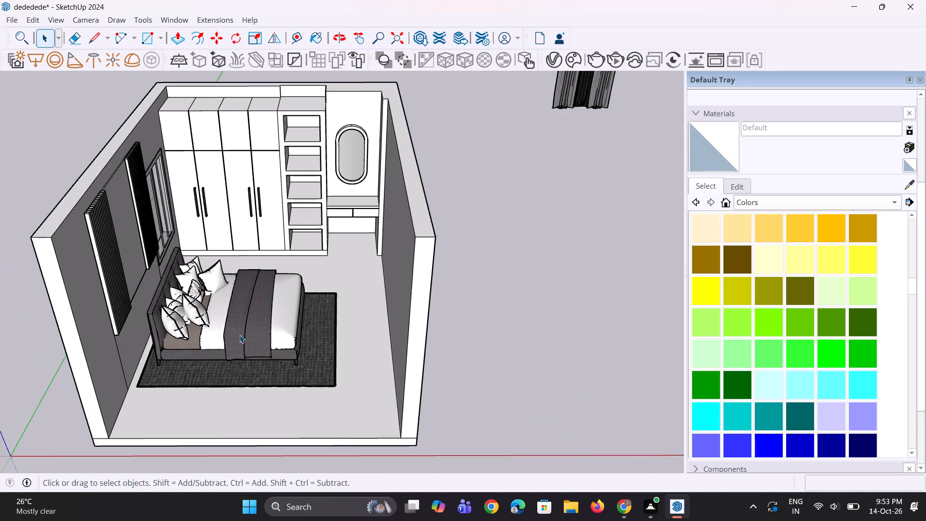
scroll(240, 335, "up", 2)
left_click(240, 335)
right_click(242, 325)
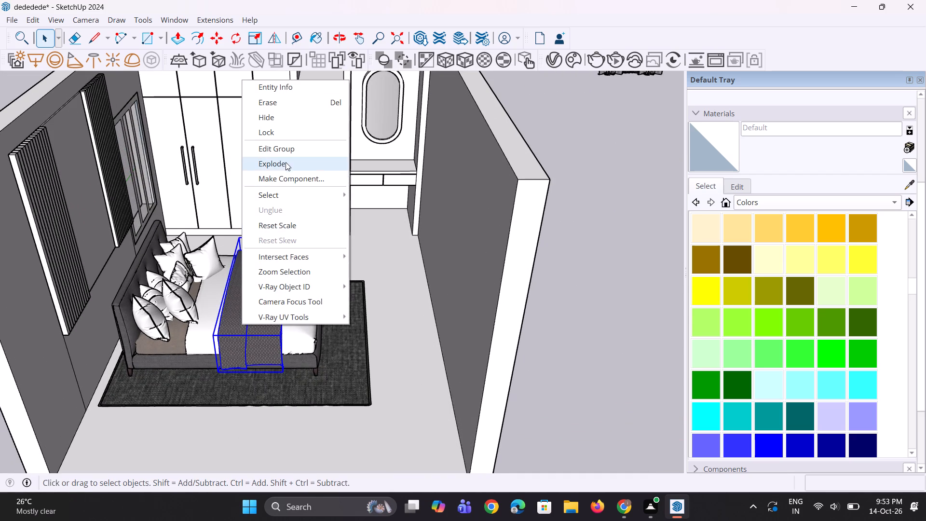
left_click(288, 146)
right_click(266, 324)
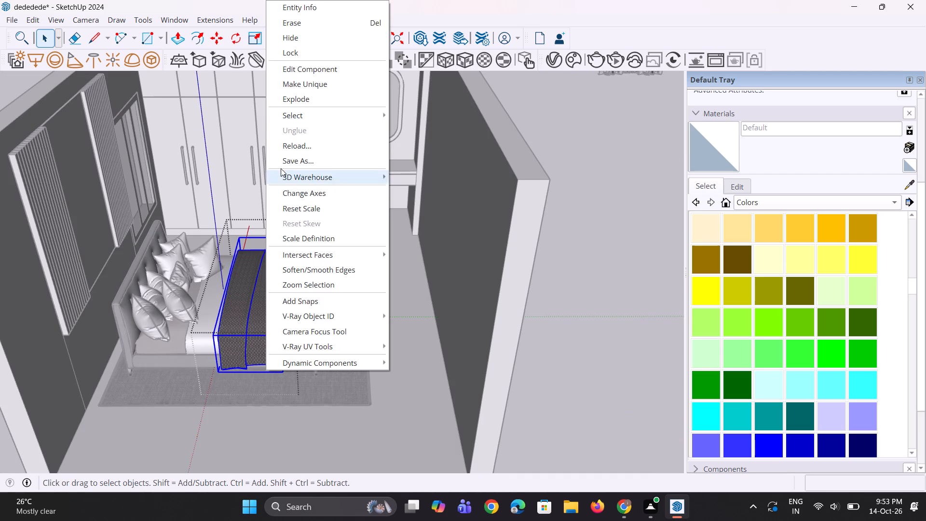
left_click(296, 72)
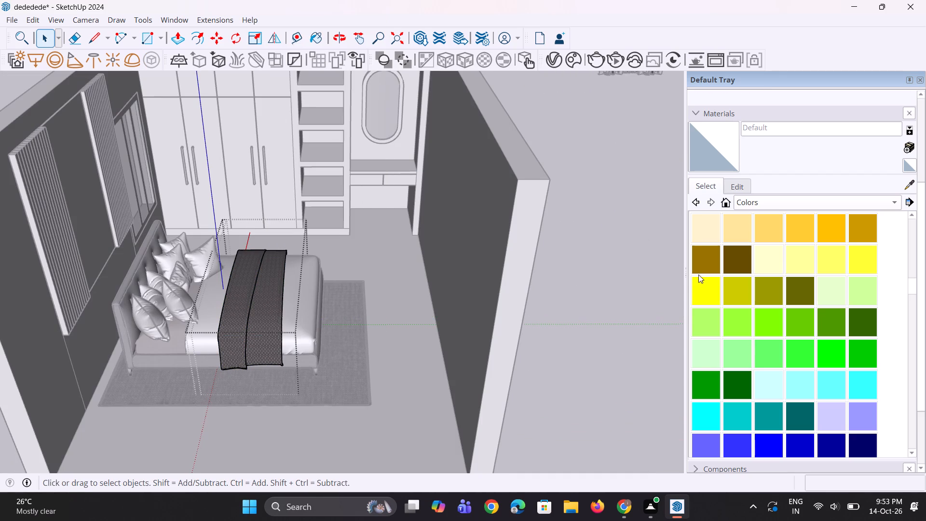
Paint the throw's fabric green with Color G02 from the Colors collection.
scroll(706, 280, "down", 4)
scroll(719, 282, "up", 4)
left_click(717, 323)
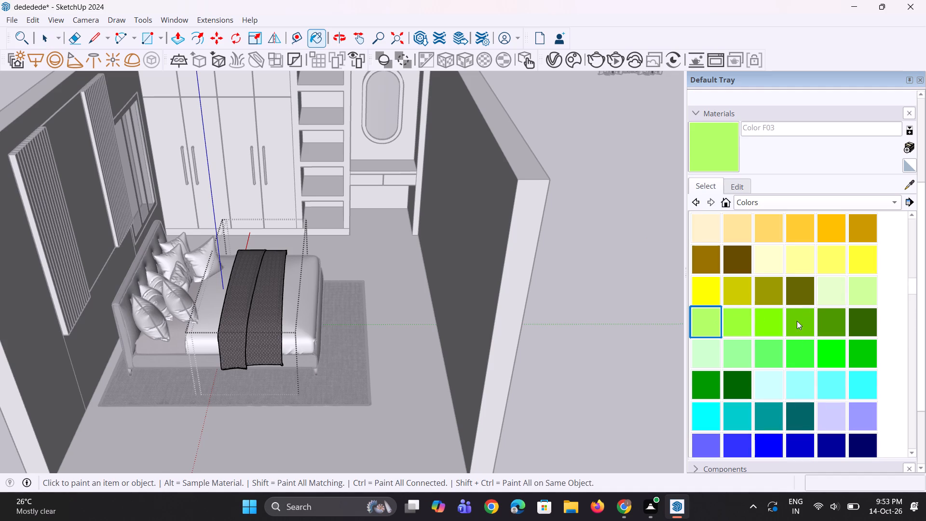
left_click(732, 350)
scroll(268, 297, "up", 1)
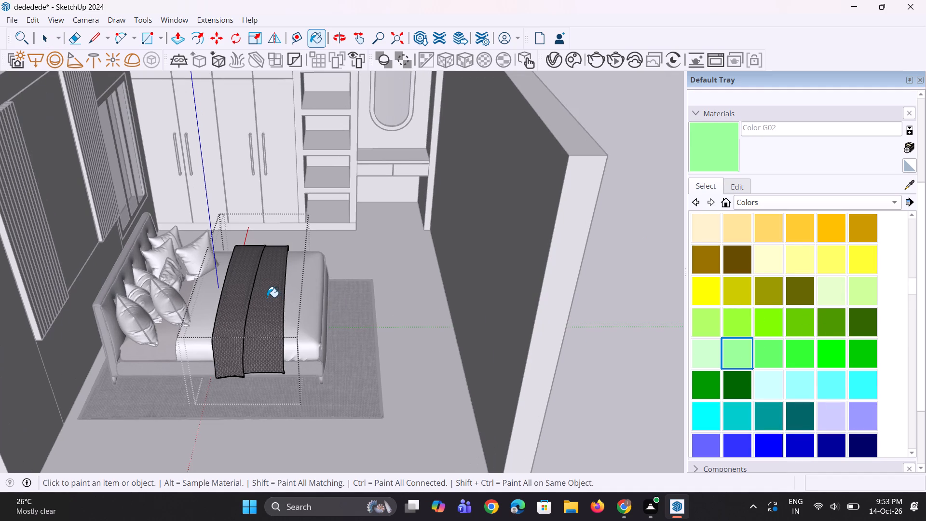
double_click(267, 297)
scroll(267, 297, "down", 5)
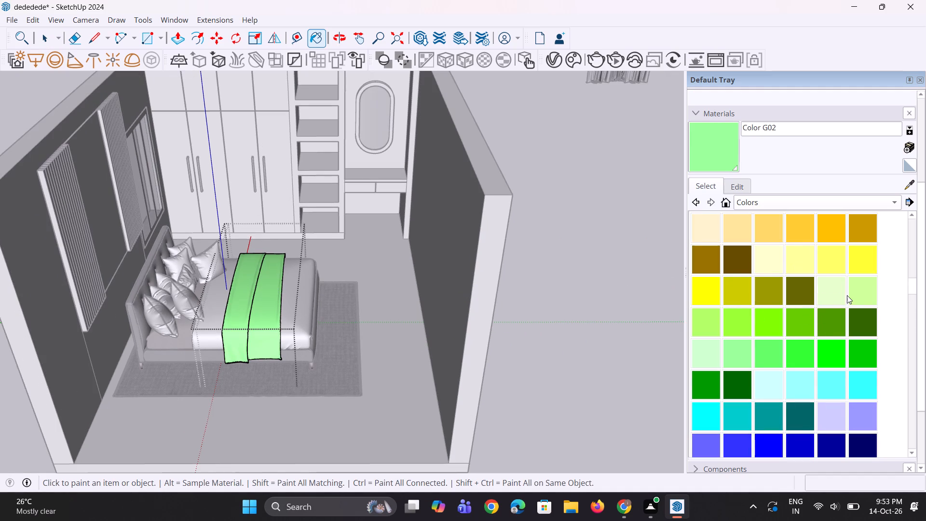
Paint the throw's fabric light green with Color F02 and leave component and group editing.
left_click(856, 297)
scroll(430, 282, "up", 2)
double_click(199, 314)
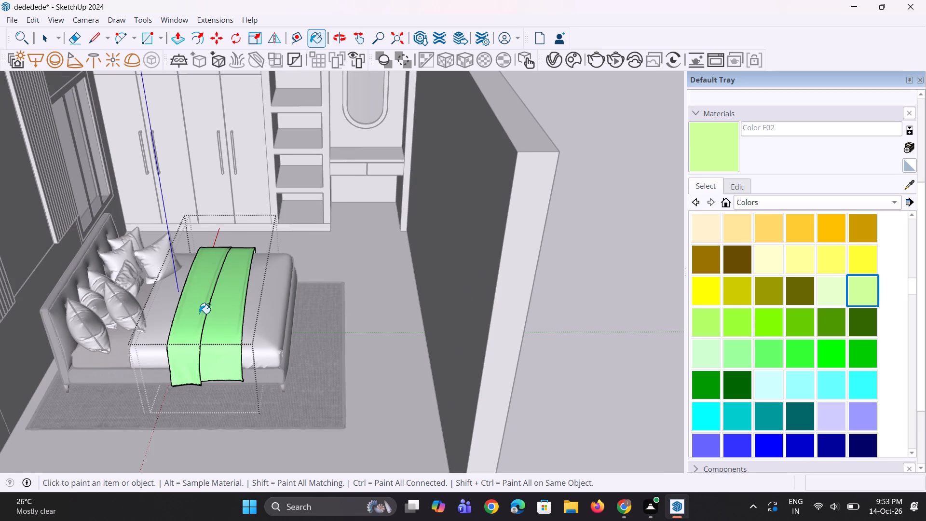
scroll(203, 315, "down", 6)
key("space")
key("space")
left_click(499, 313)
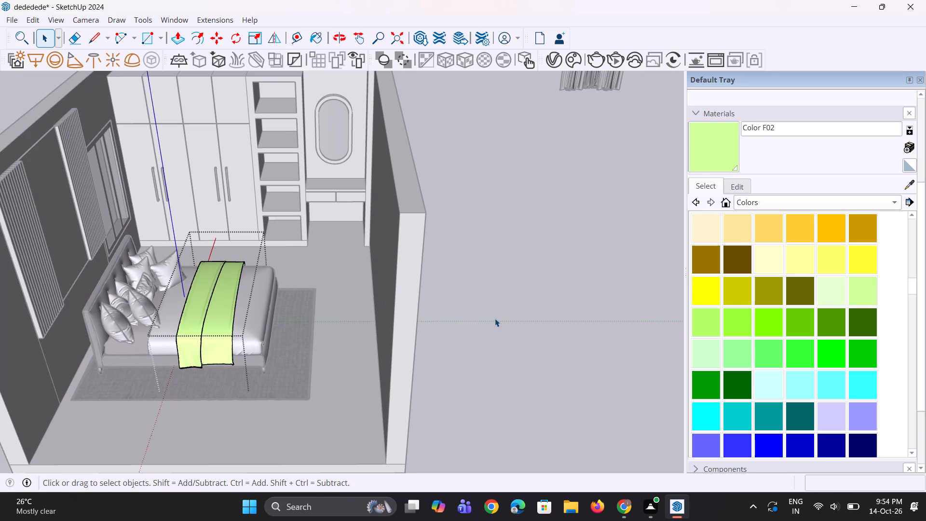
left_click(495, 318)
left_click(495, 318)
Open the bed frame group for editing and make its upholstered frame and headboard component unique.
scroll(287, 330, "down", 5)
middle_click_drag(288, 327, 224, 316)
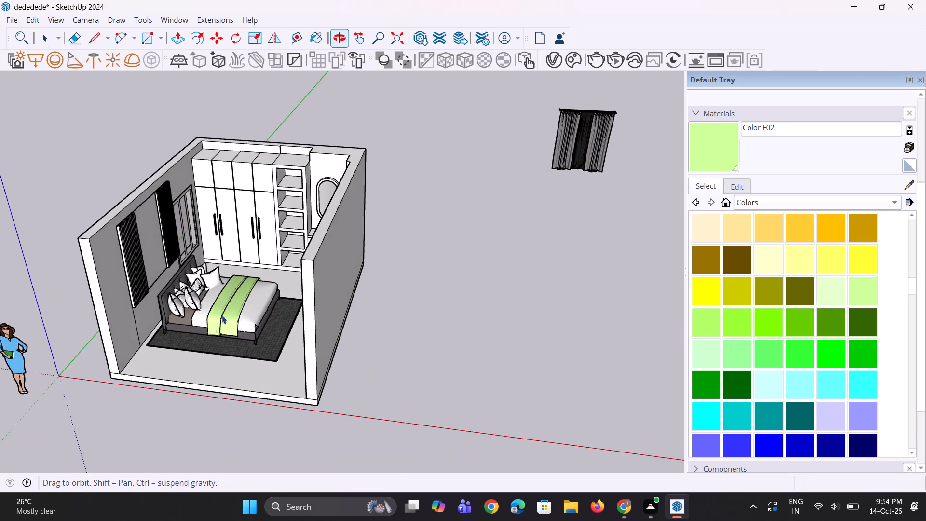
scroll(197, 320, "up", 11)
left_click(177, 328)
scroll(177, 328, "up", 3)
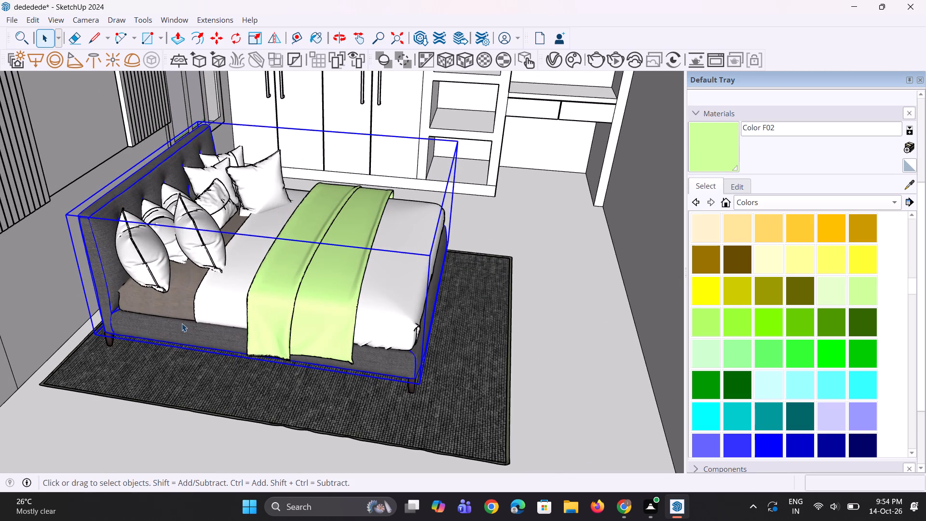
right_click(182, 323)
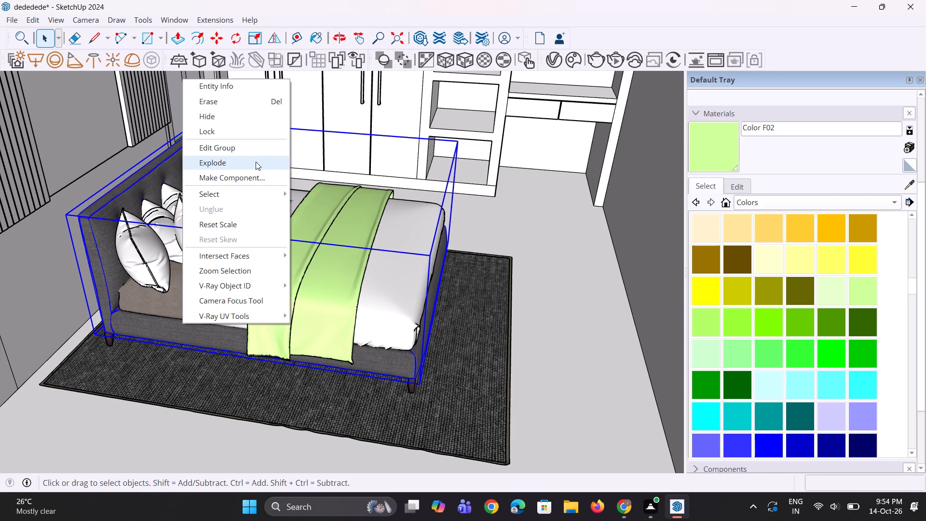
left_click(256, 149)
scroll(265, 316, "down", 4)
middle_click_drag(265, 322, 271, 296)
scroll(231, 322, "up", 6)
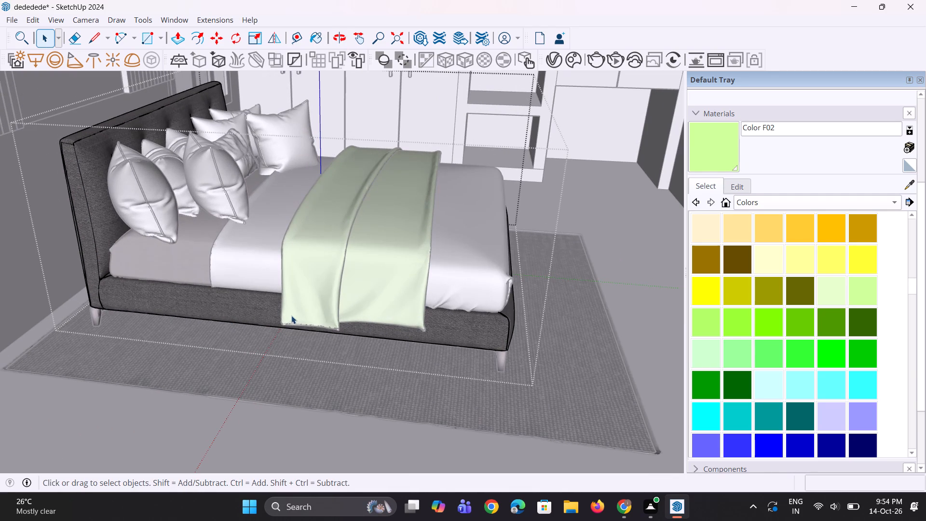
right_click(247, 313)
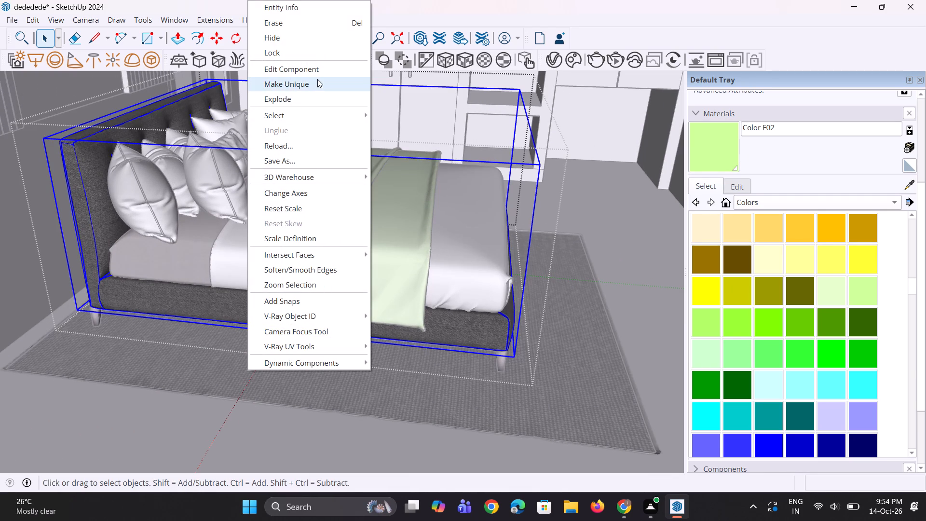
left_click(317, 79)
Open the upholstered frame component for editing and paint its side and foot rails white with Color M00.
right_click(240, 292)
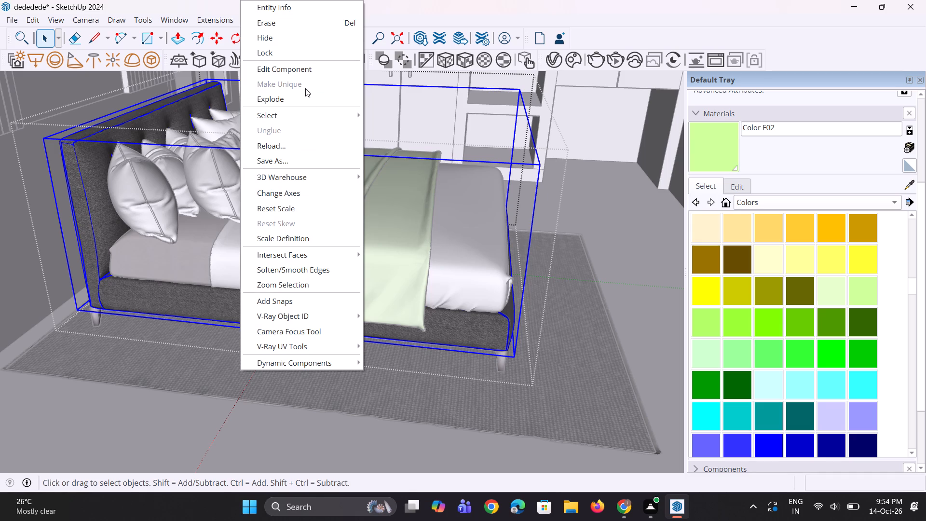
left_click(303, 73)
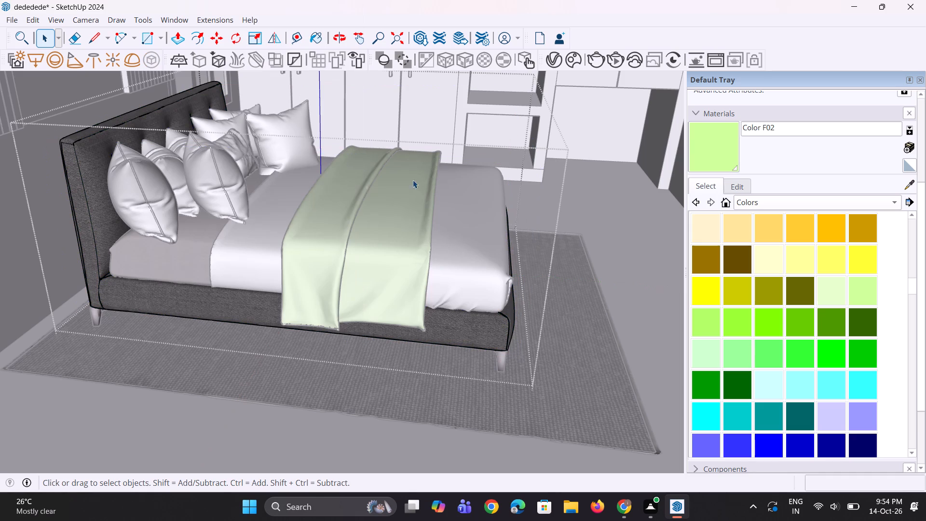
scroll(780, 321, "down", 10)
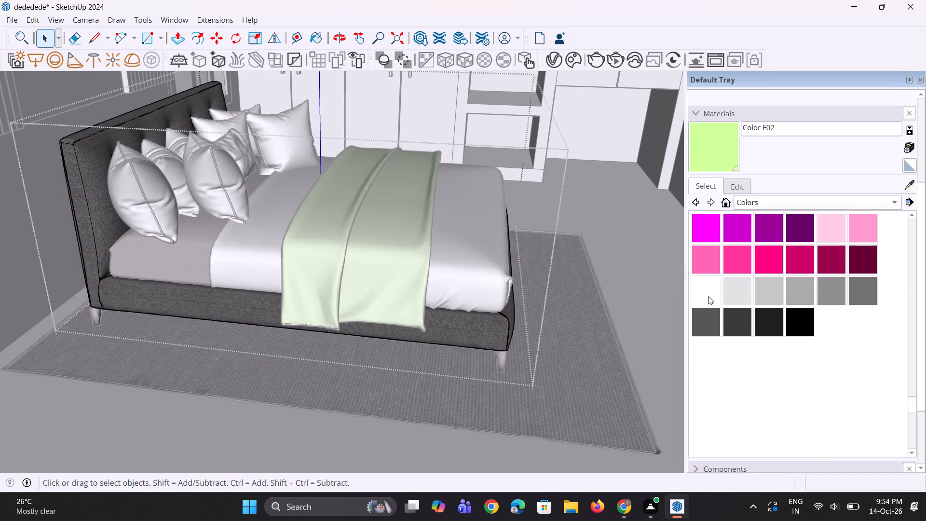
left_click(708, 296)
scroll(501, 350, "up", 2)
double_click(493, 338)
middle_click_drag(498, 325, 488, 358)
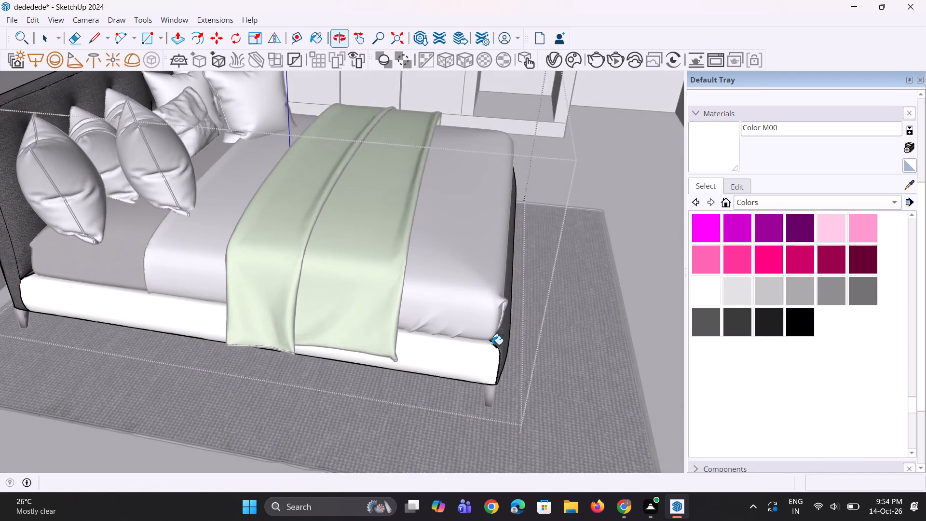
scroll(497, 335, "up", 3)
double_click(502, 339)
middle_click_drag(502, 339, 440, 366)
scroll(463, 356, "down", 4)
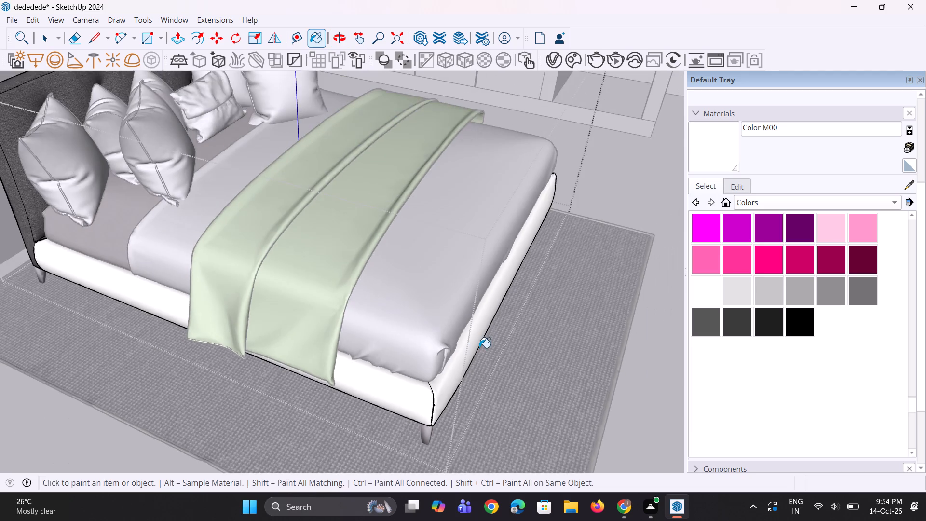
Paint the headboard's tufted front, near side edge and top white with Color M00.
scroll(479, 348, "down", 5)
scroll(148, 217, "up", 3)
left_click(119, 217)
left_click(119, 217)
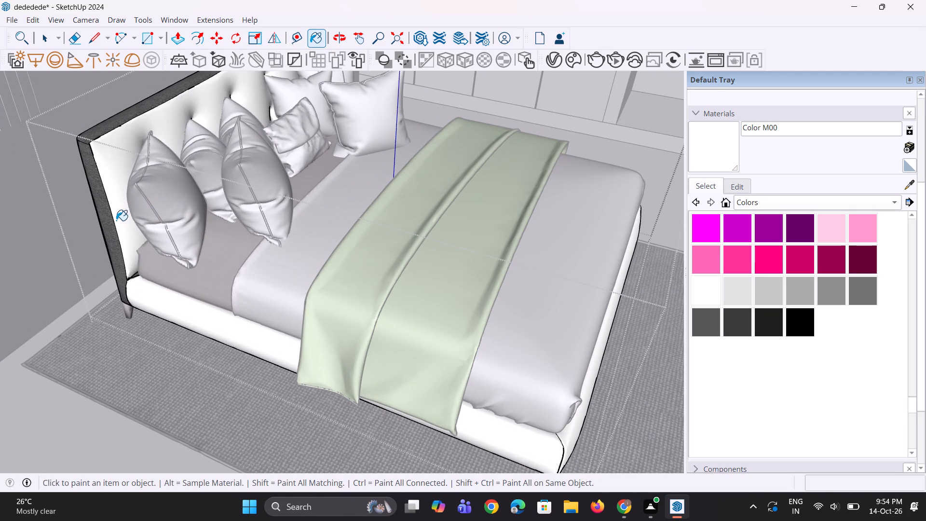
double_click(110, 229)
scroll(110, 229, "down", 1)
double_click(125, 128)
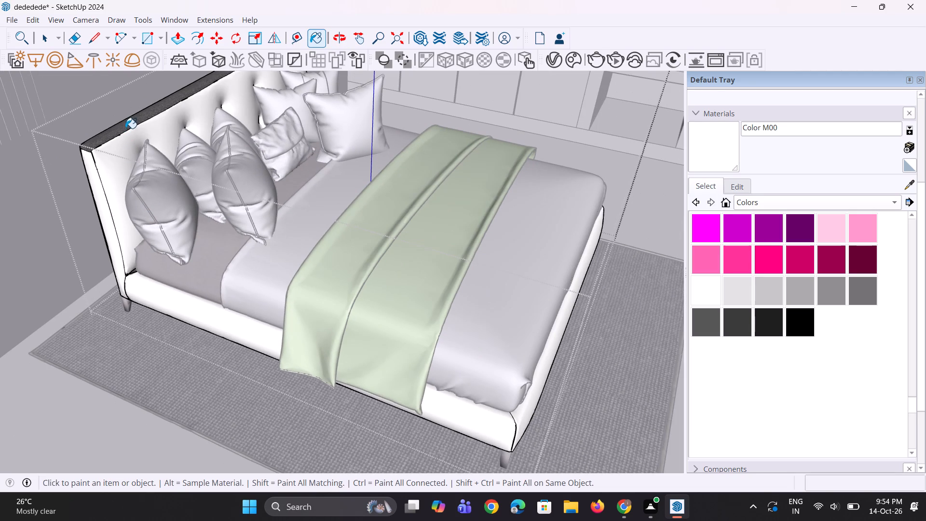
Paint the bed frame's remaining dark faces on the wardrobe side white with Color M00 and leave frame editing.
middle_click_drag(288, 239, 223, 270)
scroll(687, 308, "down", 1)
middle_click_drag(687, 308, 546, 323)
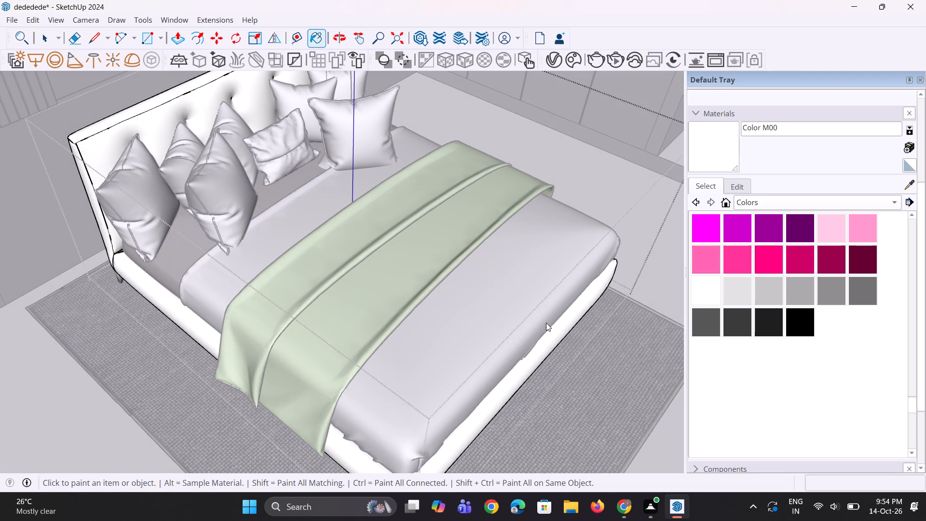
middle_click_drag(546, 323, 530, 323)
middle_click_drag(530, 323, 364, 298)
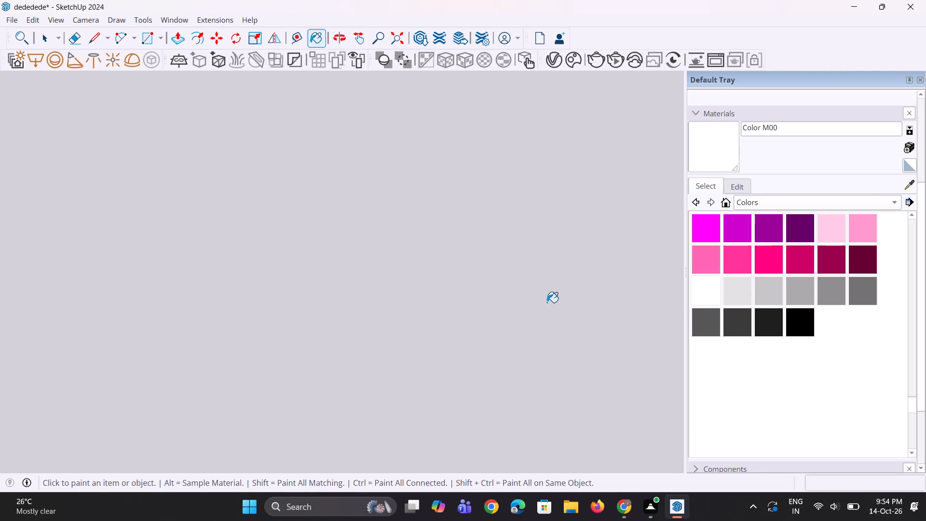
left_click(402, 42)
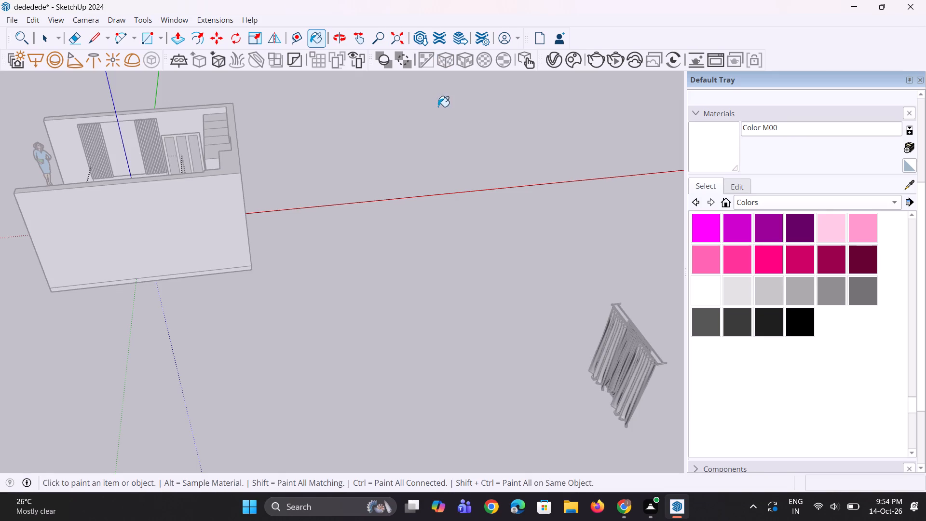
middle_click_drag(84, 136, 109, 298)
scroll(140, 217, "up", 3)
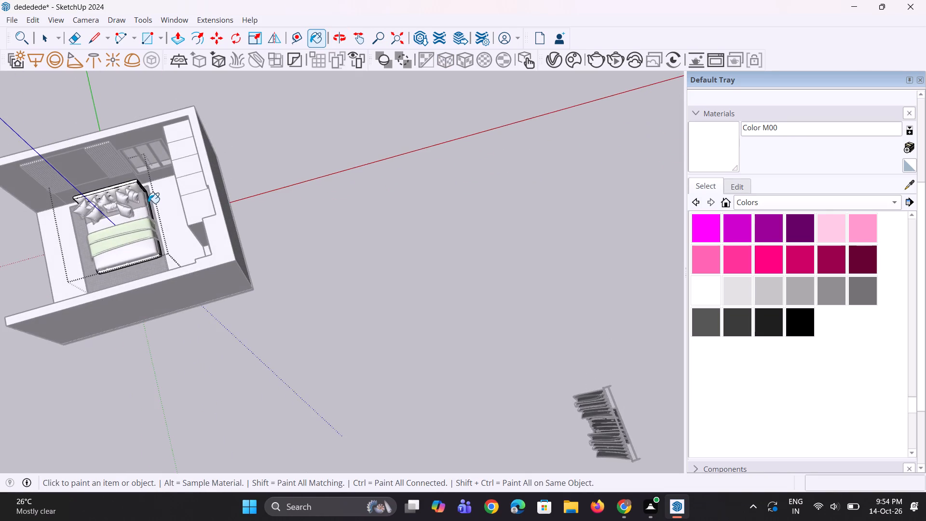
scroll(148, 203, "up", 19)
left_click(151, 196)
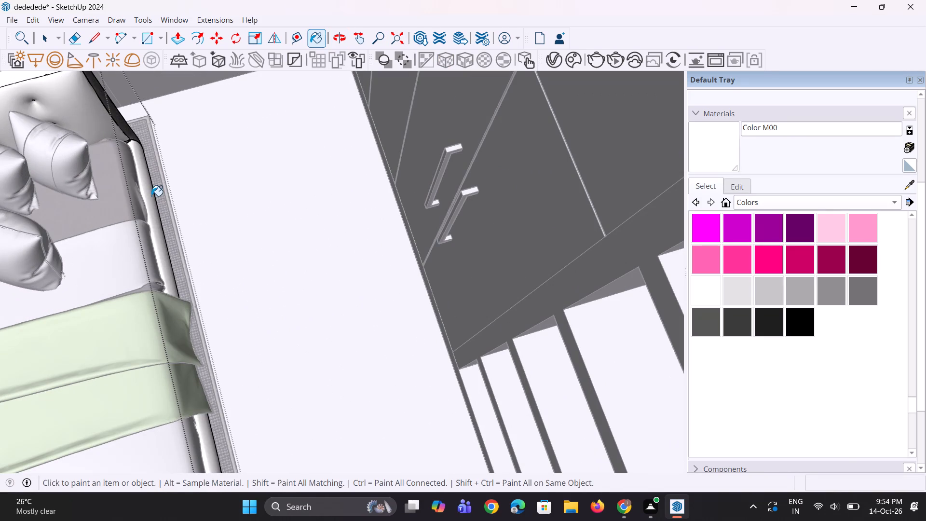
left_click(126, 128)
scroll(168, 257, "down", 2)
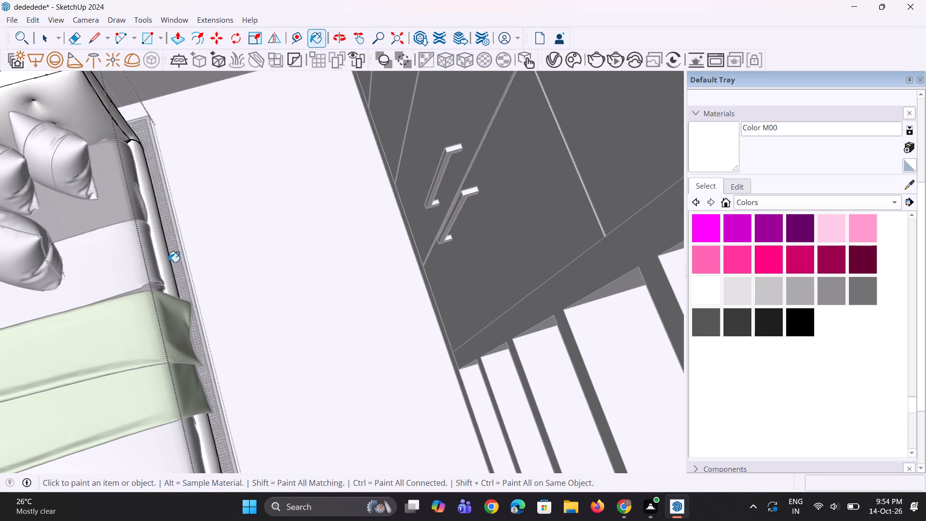
scroll(168, 262, "down", 8)
middle_click_drag(104, 280, 274, 194)
scroll(270, 214, "down", 4)
middle_click_drag(88, 358, 99, 349)
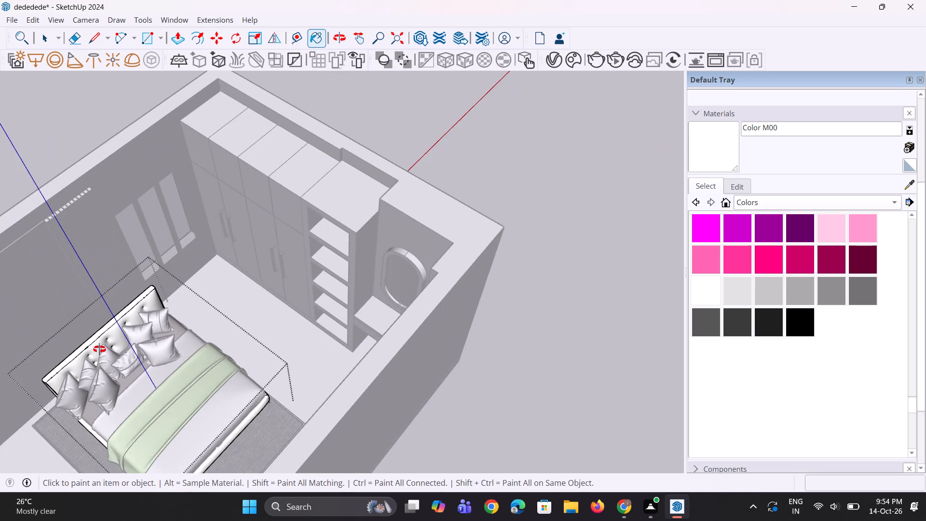
middle_click_drag(99, 349, 160, 258)
scroll(163, 255, "down", 5)
middle_click_drag(212, 256, 249, 241)
key("space")
key("space")
double_click(399, 352)
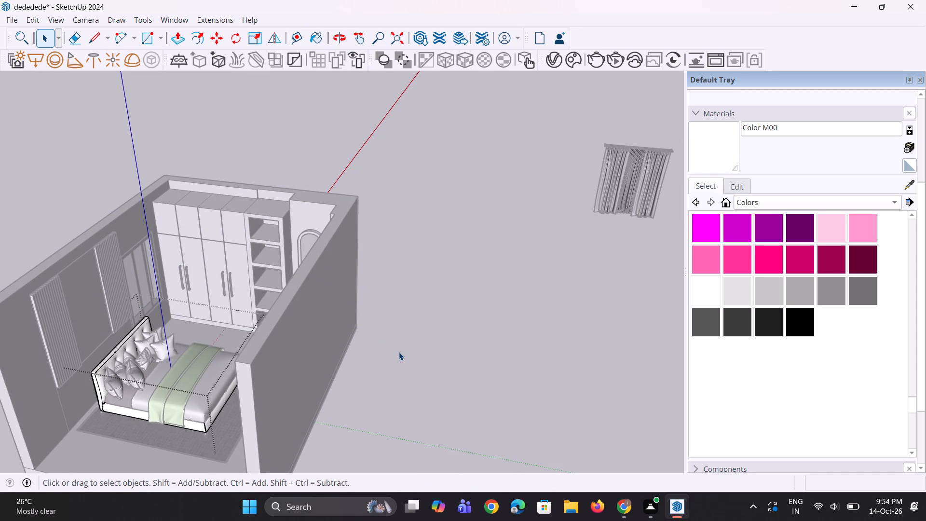
triple_click(436, 372)
Open the brown mattress group beneath the bed pillows for editing.
scroll(68, 470, "up", 5)
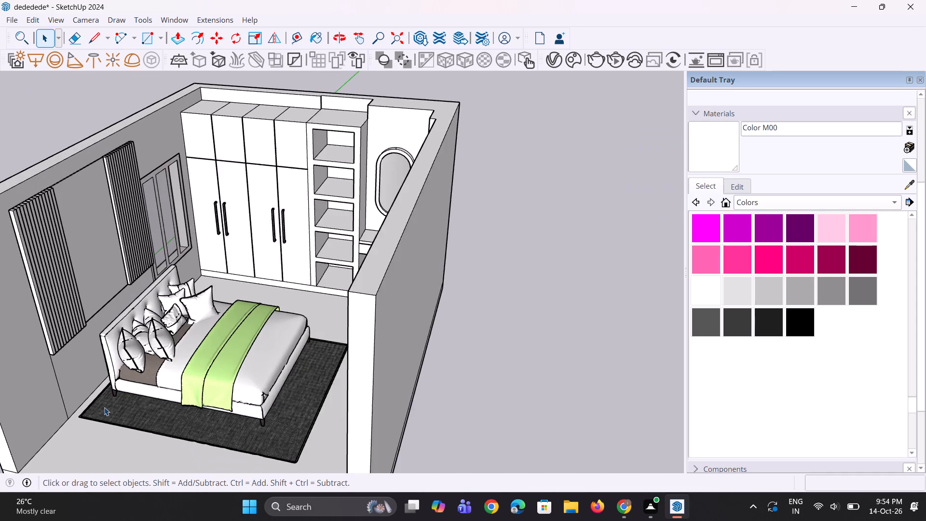
scroll(104, 407, "up", 7)
left_click(148, 367)
right_click(150, 365)
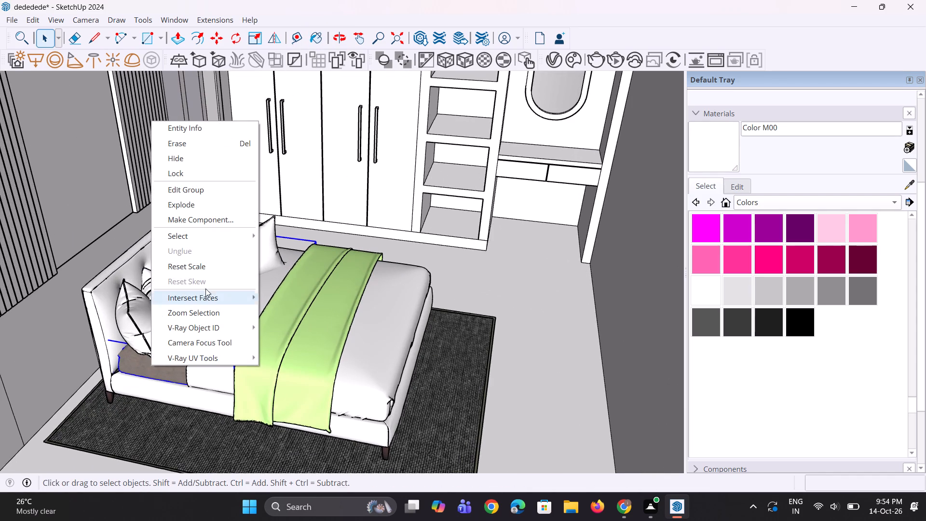
left_click(204, 188)
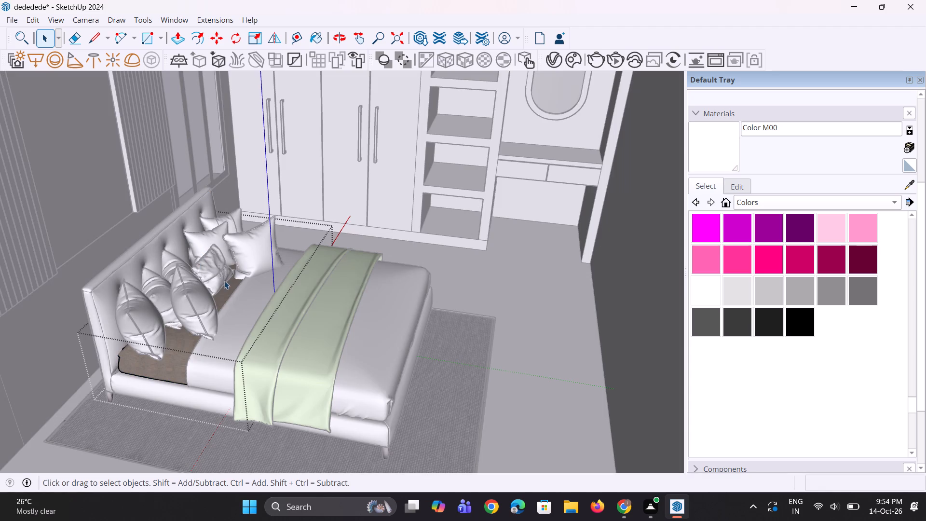
Open the mattress component inside the group for editing and paint it yellow with Color E06.
scroll(819, 304, "up", 2)
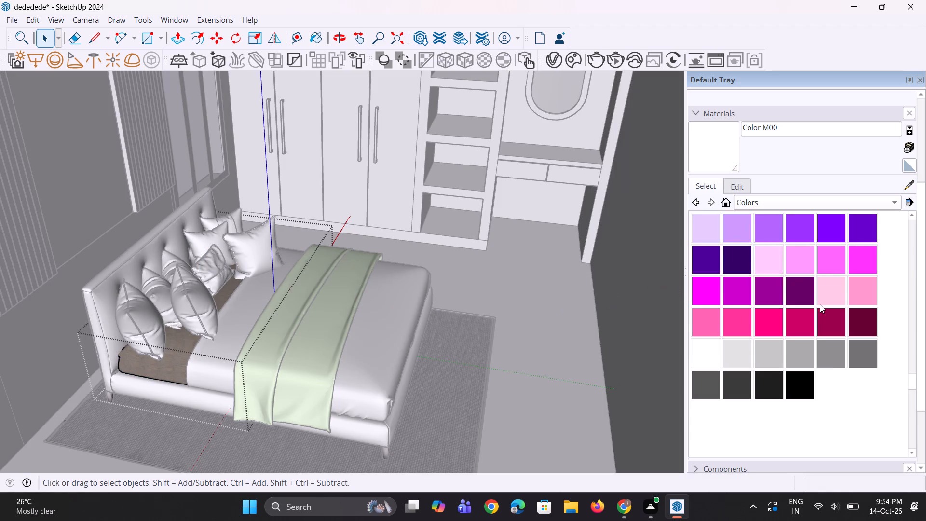
scroll(820, 304, "up", 7)
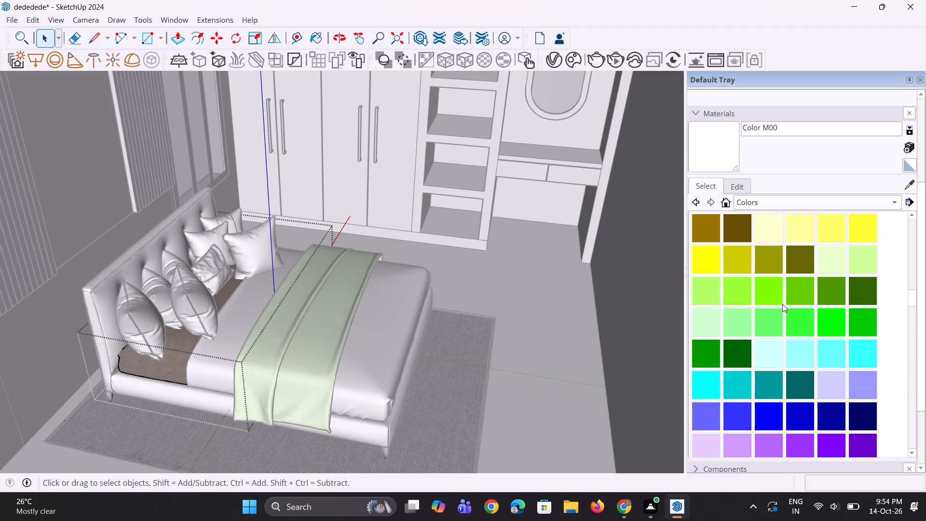
left_click(722, 265)
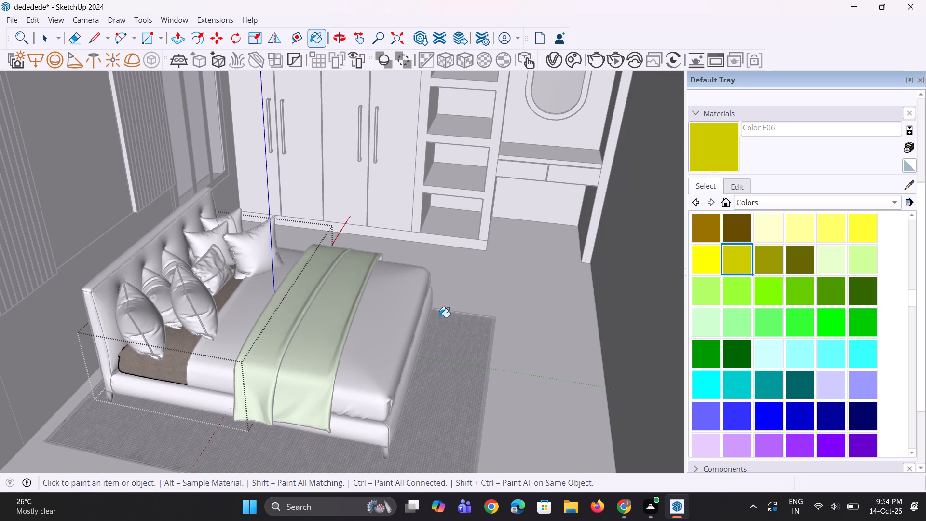
left_click(169, 353)
double_click(169, 353)
triple_click(184, 354)
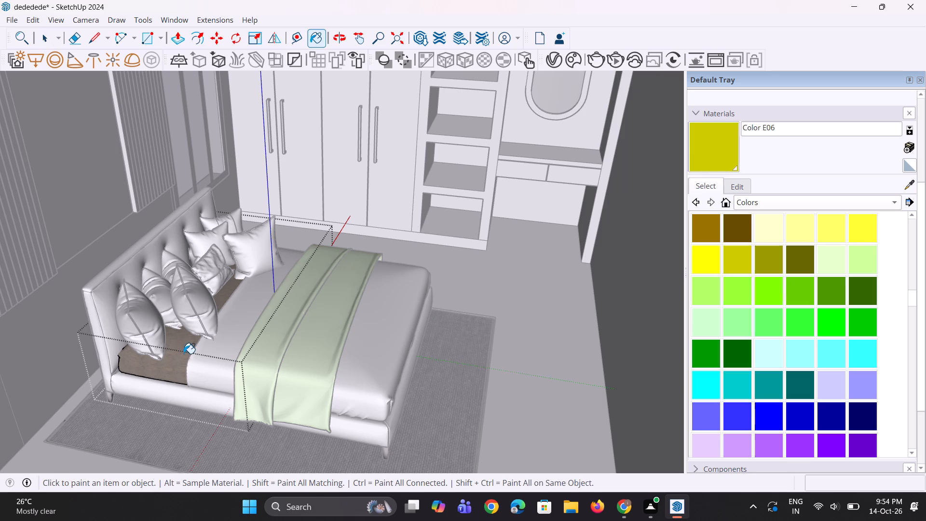
left_click(184, 354)
scroll(184, 354, "up", 6)
double_click(184, 354)
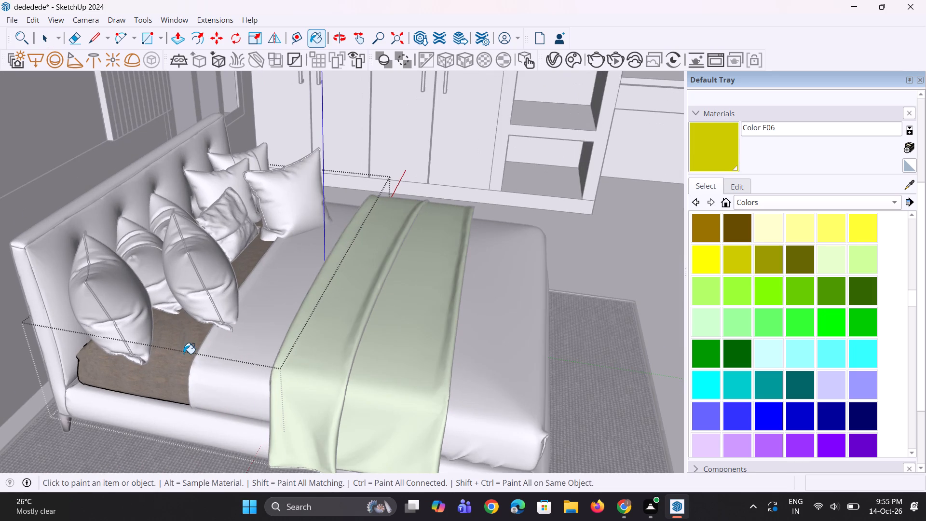
scroll(184, 354, "down", 4)
left_click(183, 353)
right_click(178, 352)
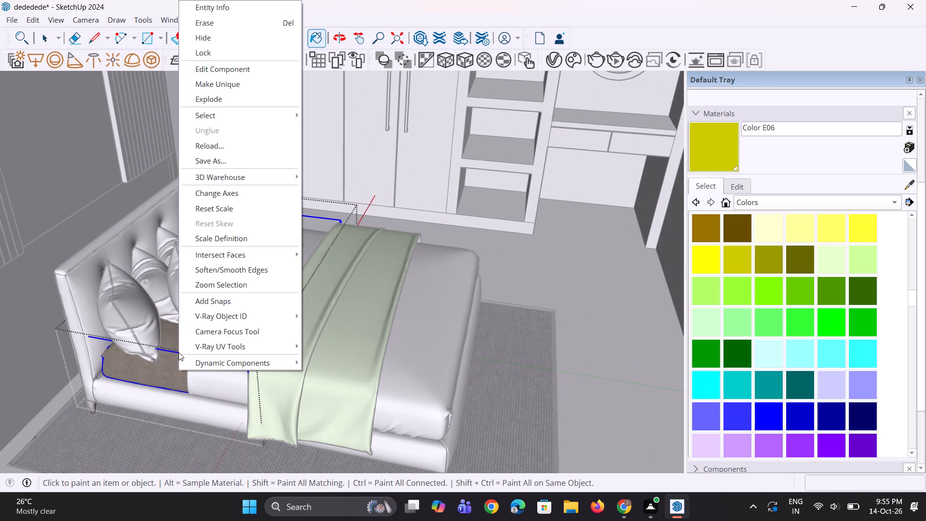
left_click(225, 62)
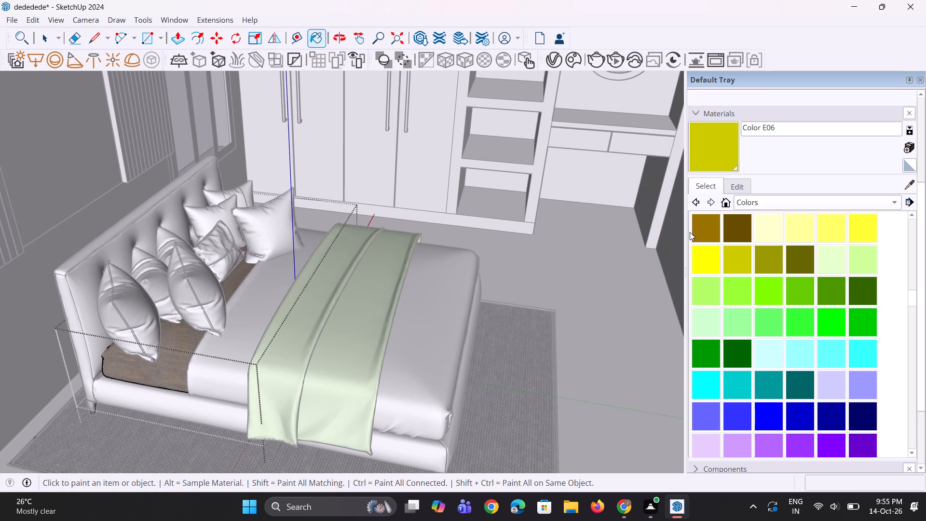
left_click(176, 337)
left_click(176, 337)
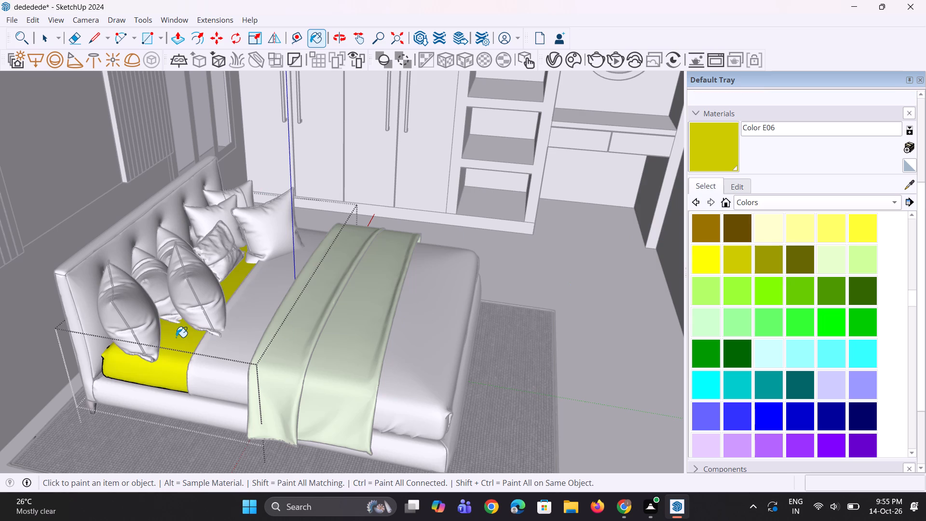
Repaint the mattress under the pillows olive with Color E07 and leave mattress editing.
left_click(766, 259)
double_click(160, 367)
scroll(163, 370, "down", 4)
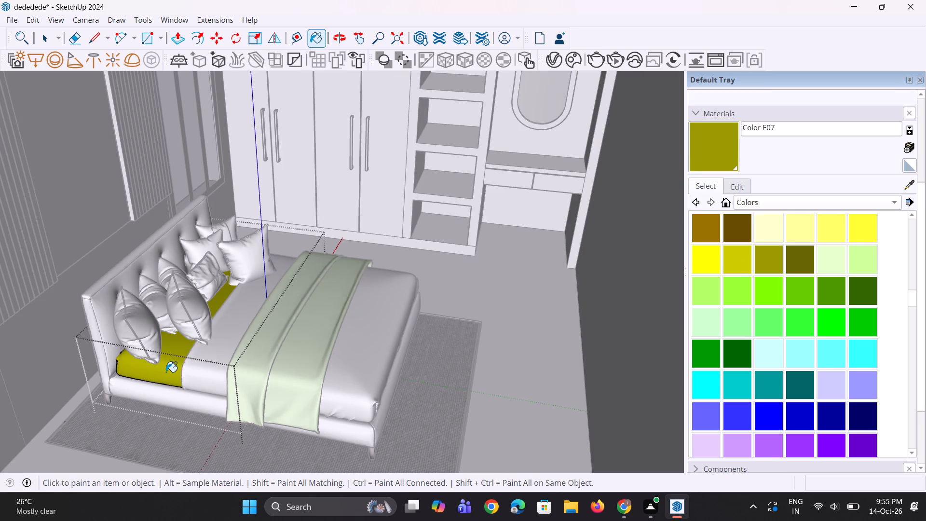
middle_click_drag(171, 372, 196, 382)
scroll(196, 382, "down", 10)
scroll(194, 381, "up", 1)
key("space")
key("space")
key("space")
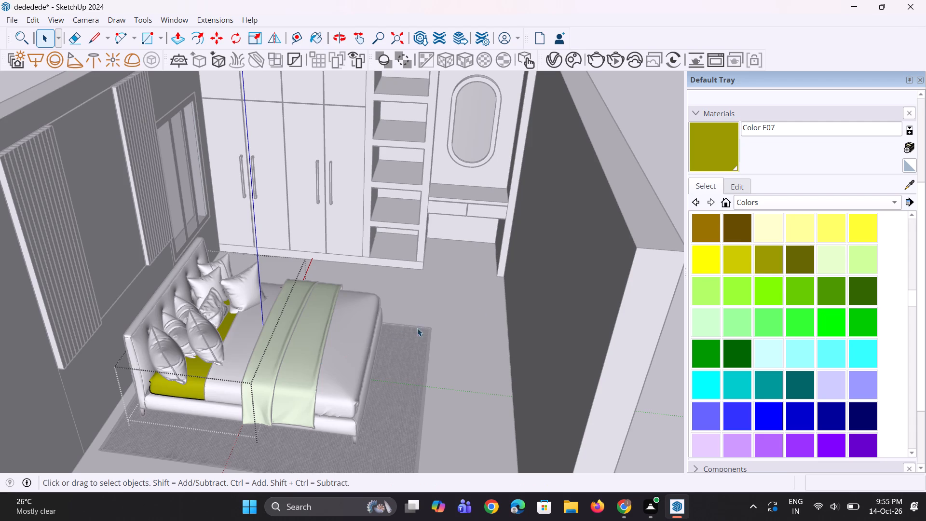
double_click(634, 138)
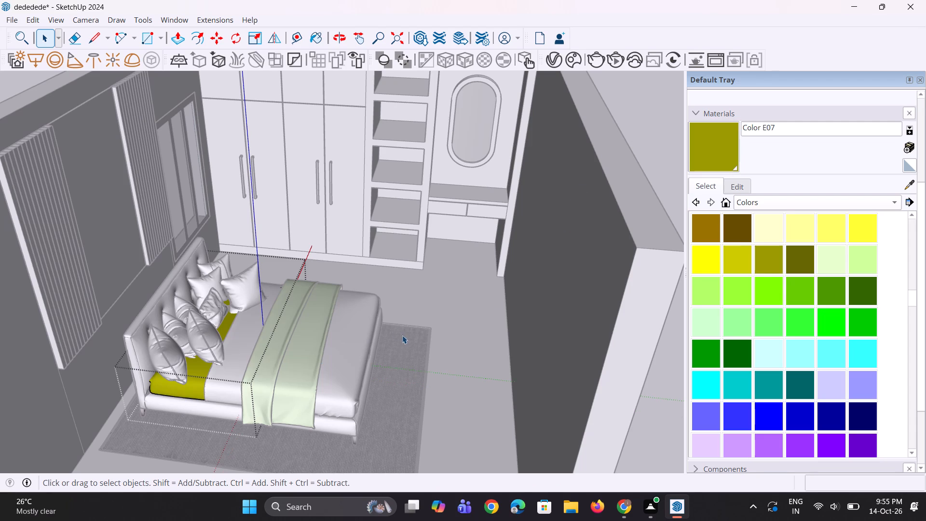
scroll(212, 352, "down", 4)
double_click(639, 206)
scroll(345, 319, "down", 3)
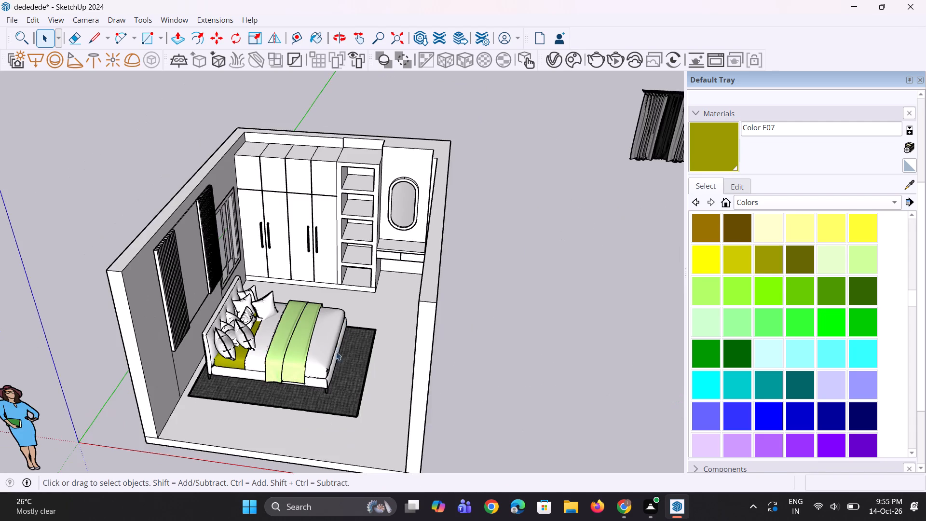
Mute Color E07 by setting its HSB saturation to 46 and brightness to 57.
middle_click_drag(336, 352, 312, 332)
scroll(267, 368, "up", 11)
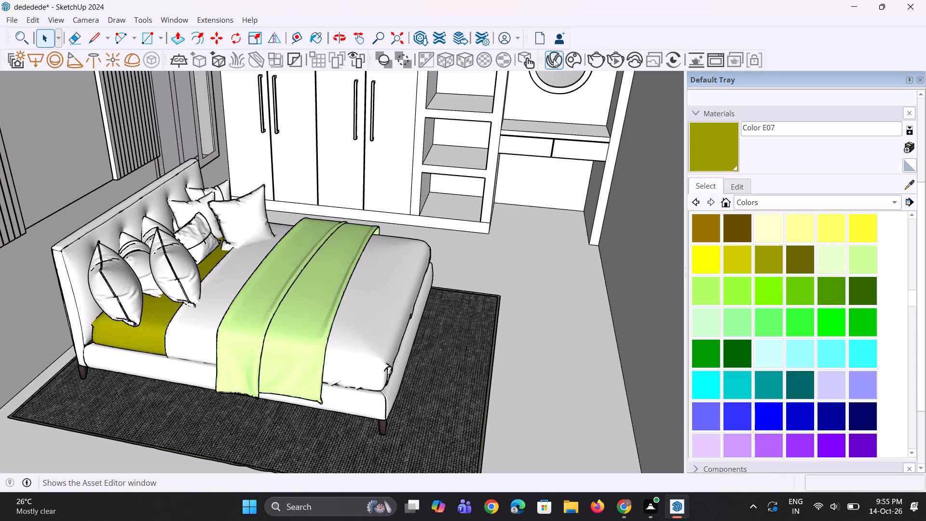
left_click(736, 191)
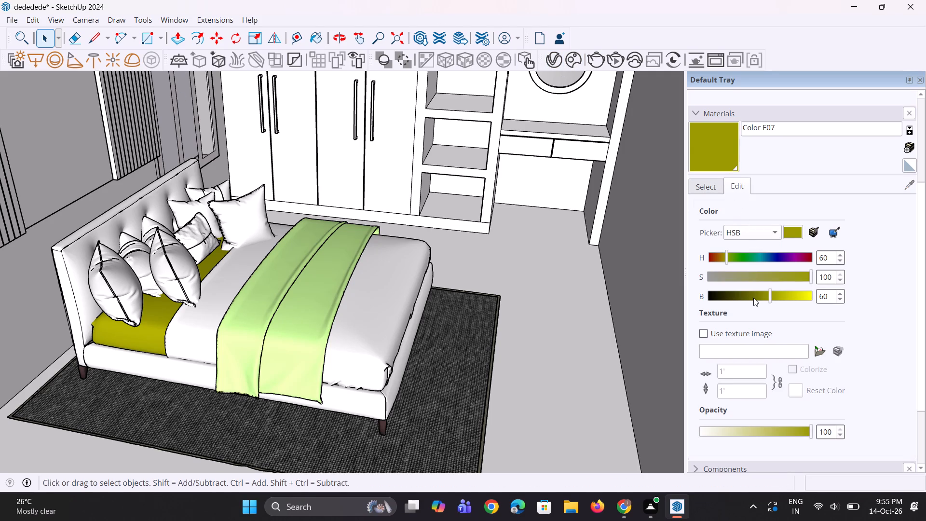
left_click_drag(767, 299, 761, 299)
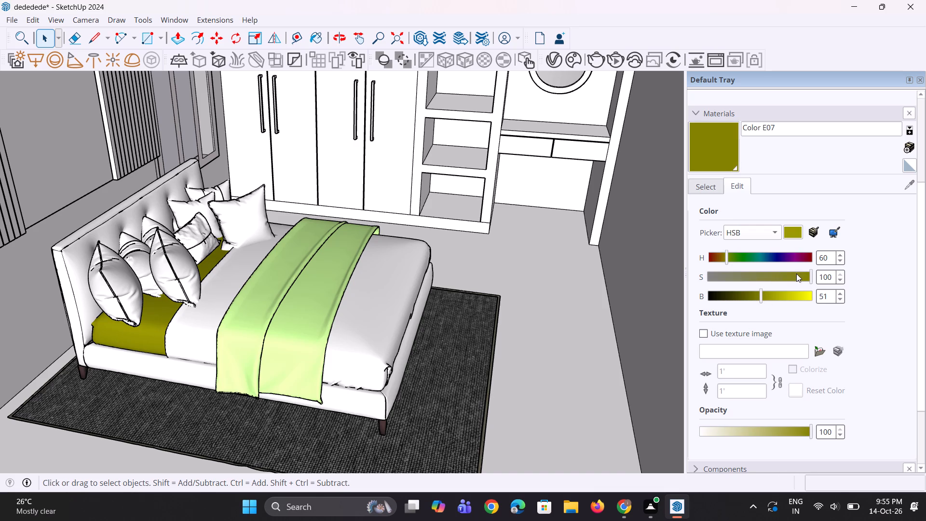
left_click_drag(806, 278, 772, 279)
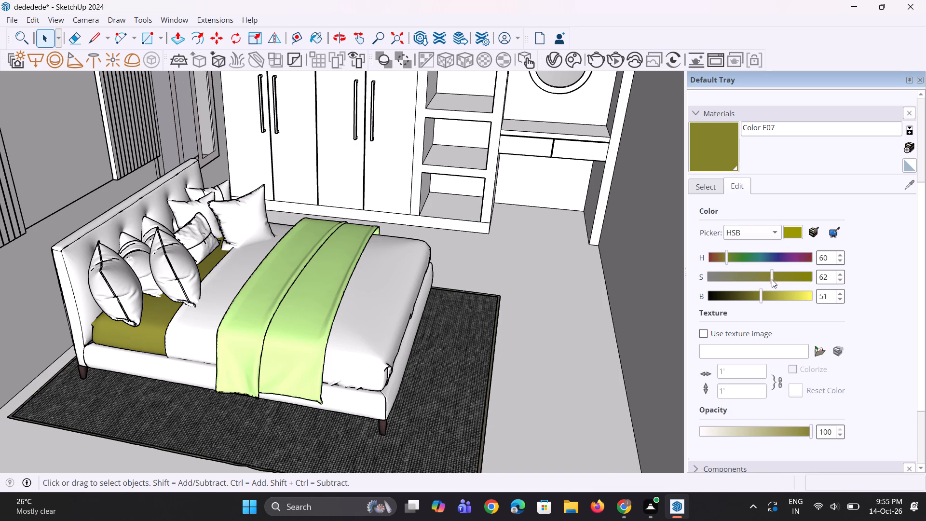
left_click_drag(772, 279, 762, 281)
right_click(764, 280)
left_click_drag(762, 280, 752, 278)
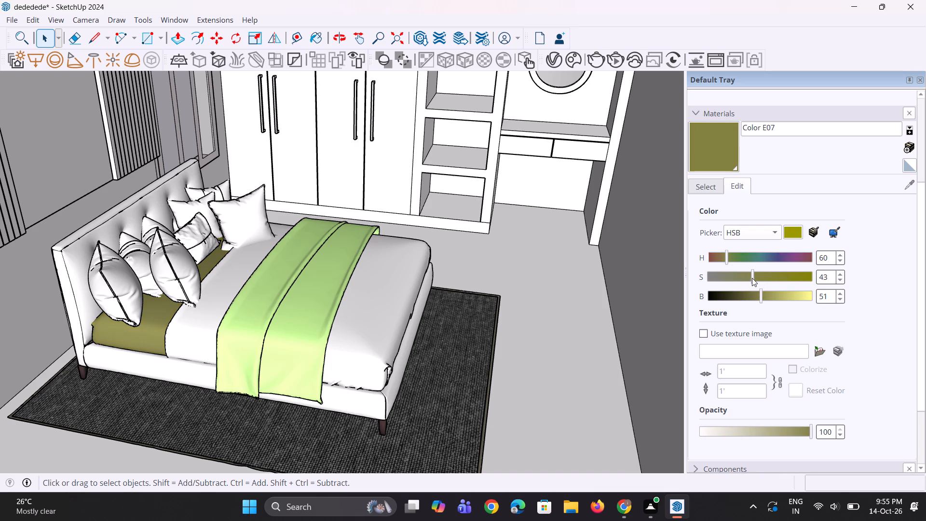
left_click_drag(752, 278, 756, 280)
left_click_drag(759, 297, 765, 300)
Take the adjusted Color E07 as paint and open the green throw's group and inner component for editing.
double_click(707, 153)
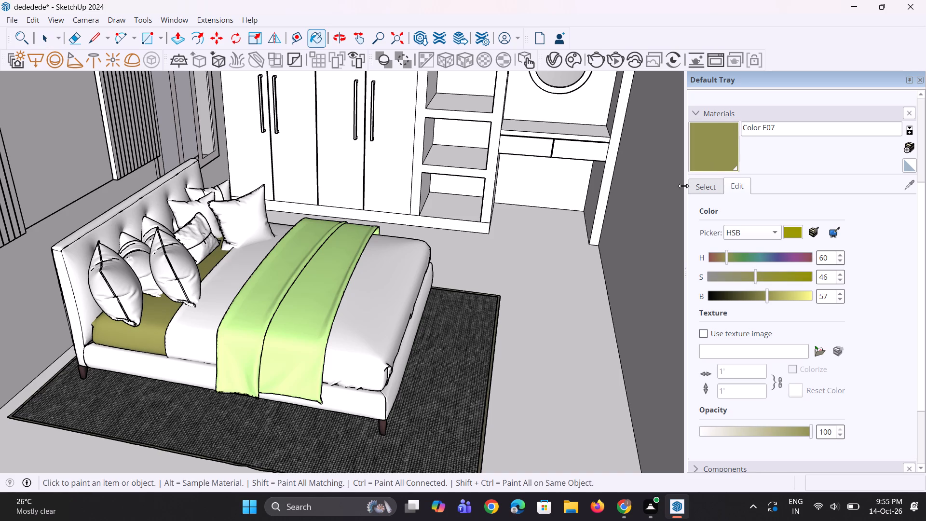
double_click(328, 307)
right_click(317, 304)
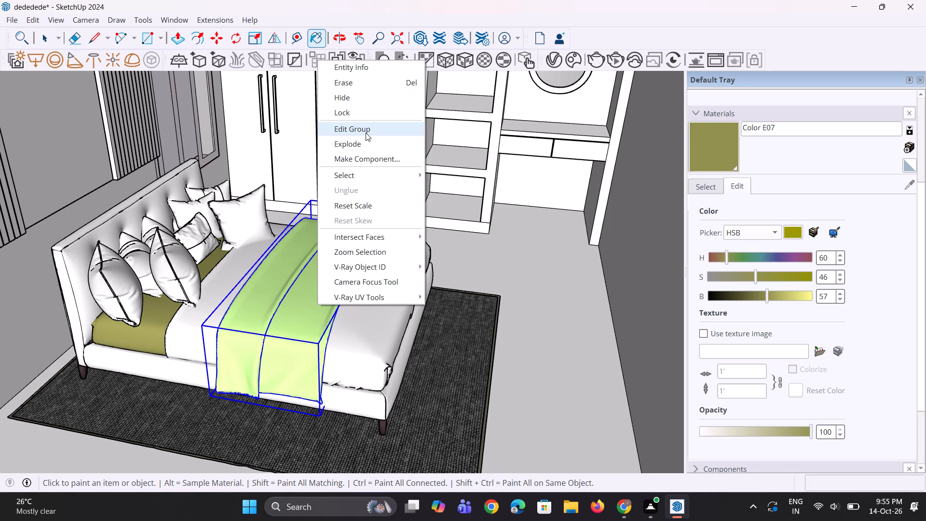
left_click(366, 133)
double_click(354, 243)
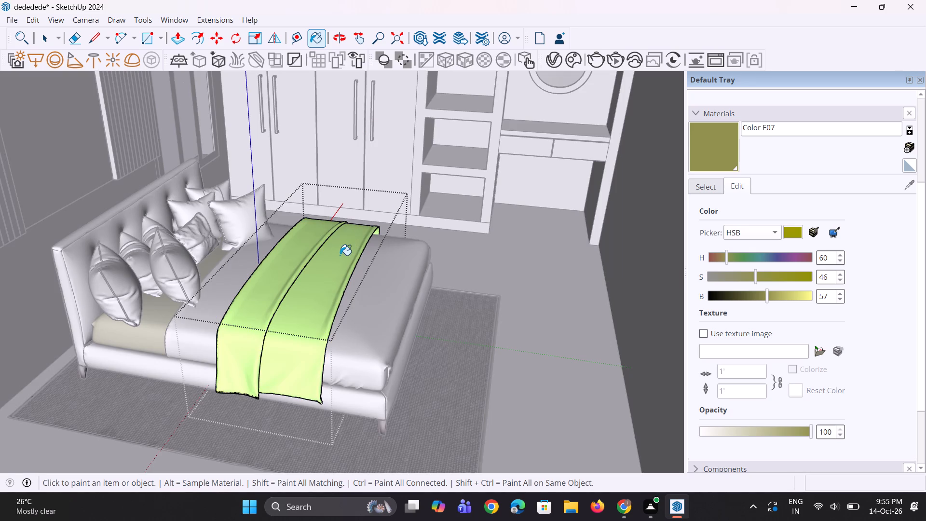
triple_click(340, 255)
right_click(340, 256)
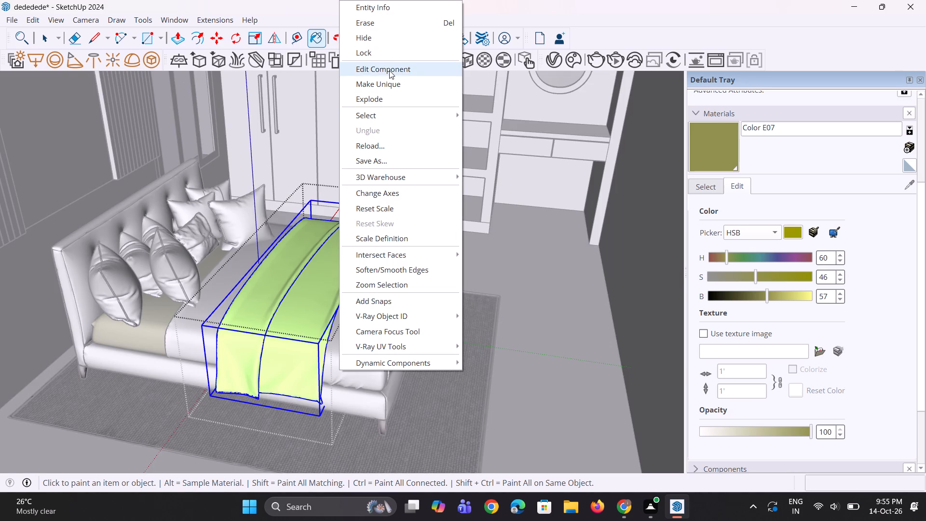
left_click(389, 70)
Paint the bed throw olive with Color E07 and leave throw editing.
double_click(330, 263)
scroll(324, 269, "down", 6)
middle_click_drag(323, 274, 348, 287)
scroll(347, 281, "down", 6)
key("space")
key("space")
key("space")
double_click(623, 332)
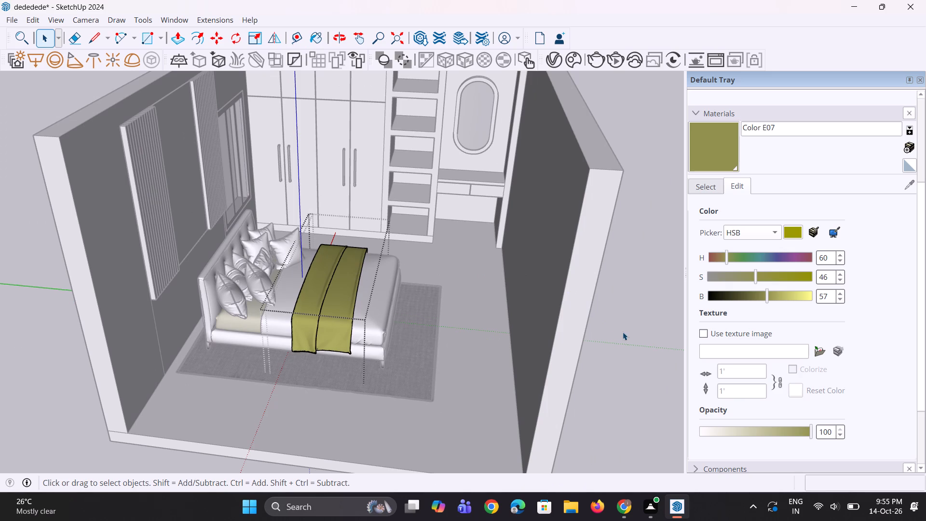
double_click(660, 320)
scroll(343, 259, "down", 3)
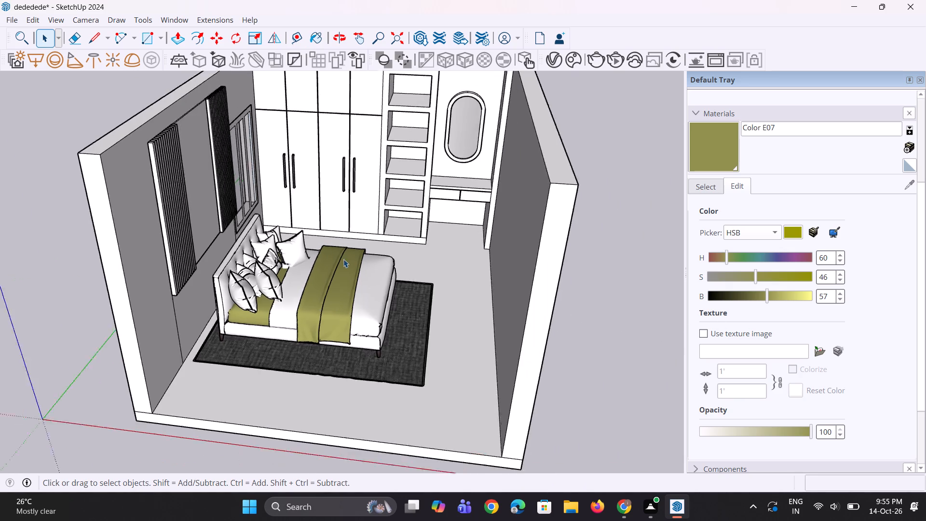
Examine the bed's new colours up close and within the whole room.
scroll(343, 259, "down", 1)
scroll(527, 215, "up", 4)
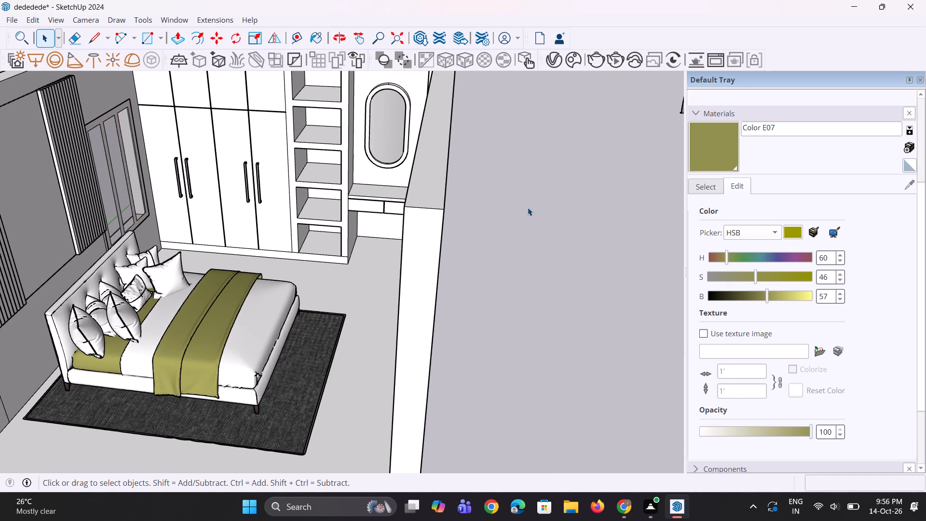
scroll(503, 226, "down", 4)
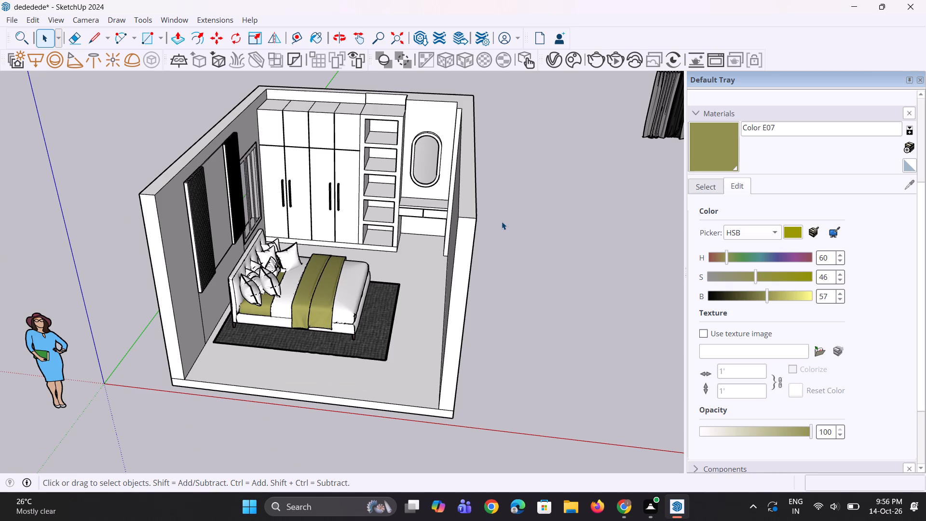
scroll(482, 249, "down", 2)
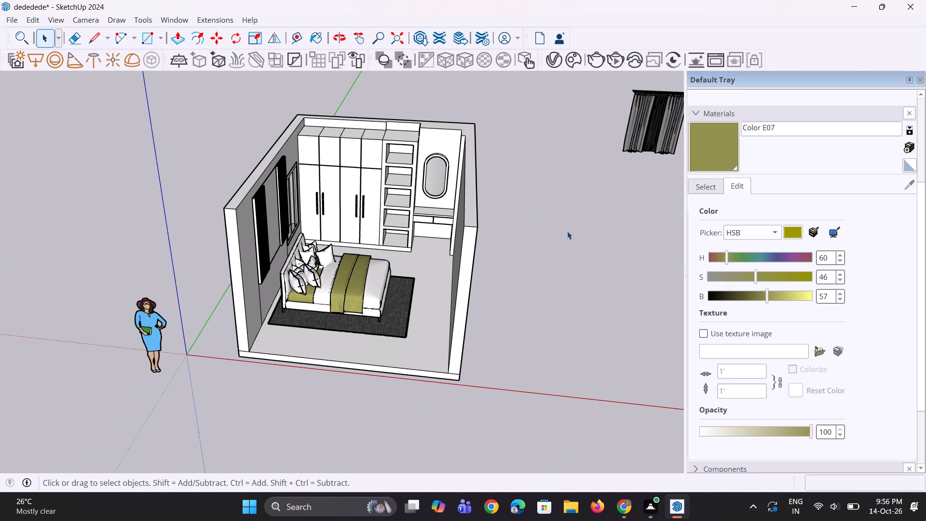
scroll(577, 208, "up", 3)
scroll(388, 291, "up", 3)
scroll(388, 291, "down", 4)
scroll(388, 291, "up", 1)
scroll(388, 291, "down", 4)
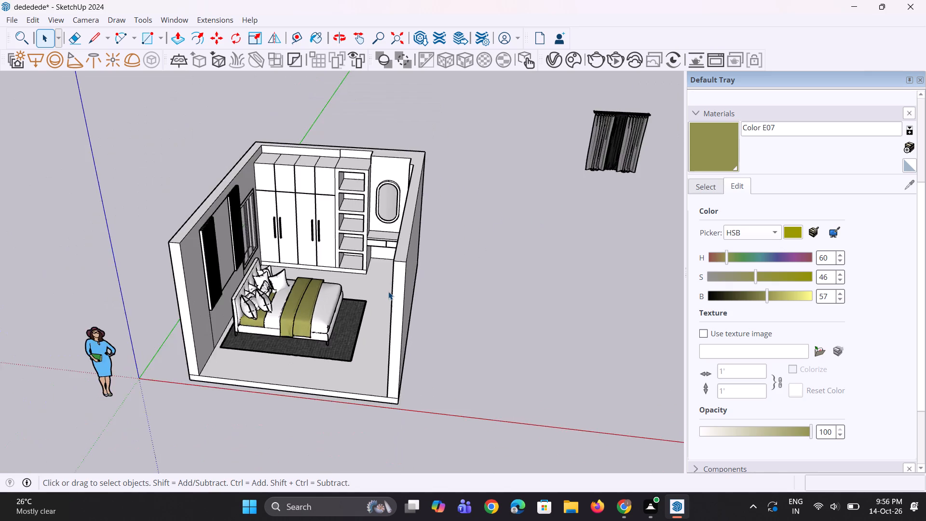
scroll(388, 291, "up", 2)
scroll(388, 291, "down", 2)
Open the rug's group and its inner component under the bed for editing.
middle_click_drag(388, 291, 312, 297)
scroll(268, 301, "up", 5)
scroll(267, 301, "down", 3)
middle_click_drag(267, 301, 258, 295)
scroll(227, 295, "up", 2)
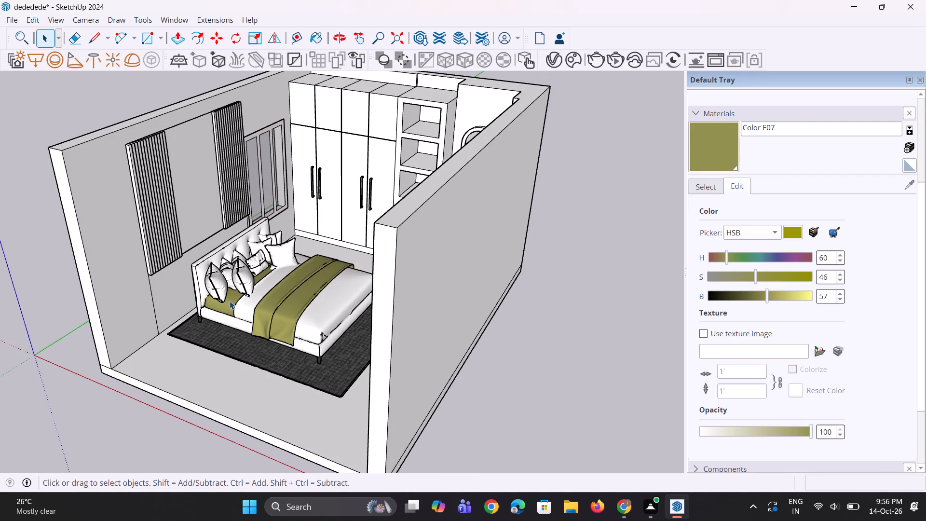
left_click(217, 330)
right_click(217, 340)
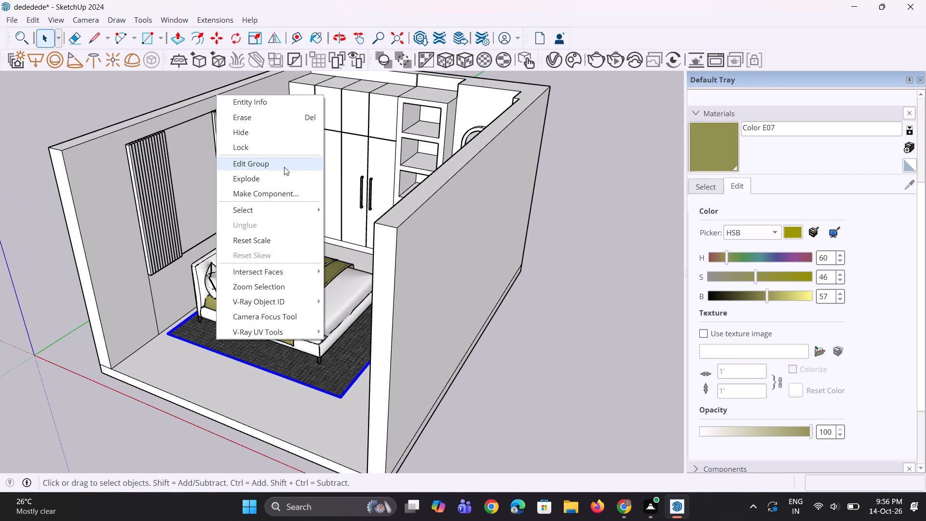
left_click(284, 167)
right_click(221, 338)
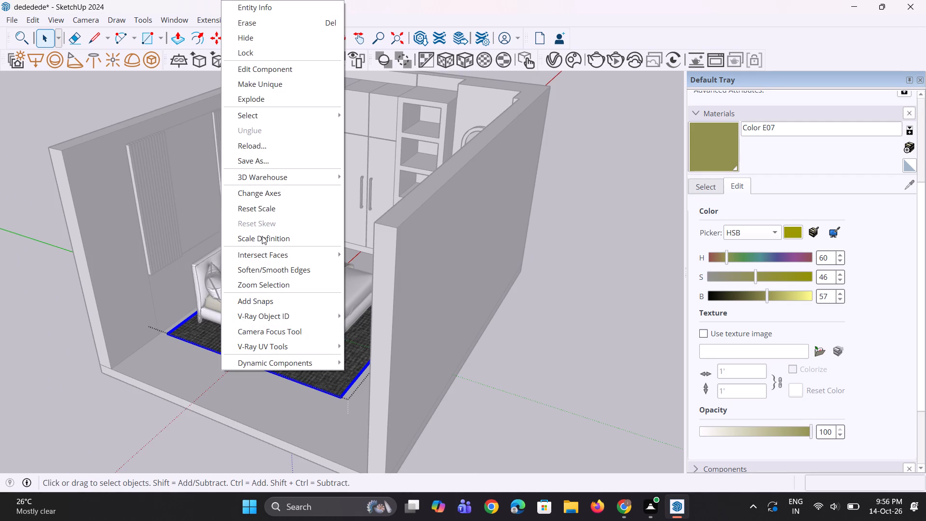
left_click(293, 64)
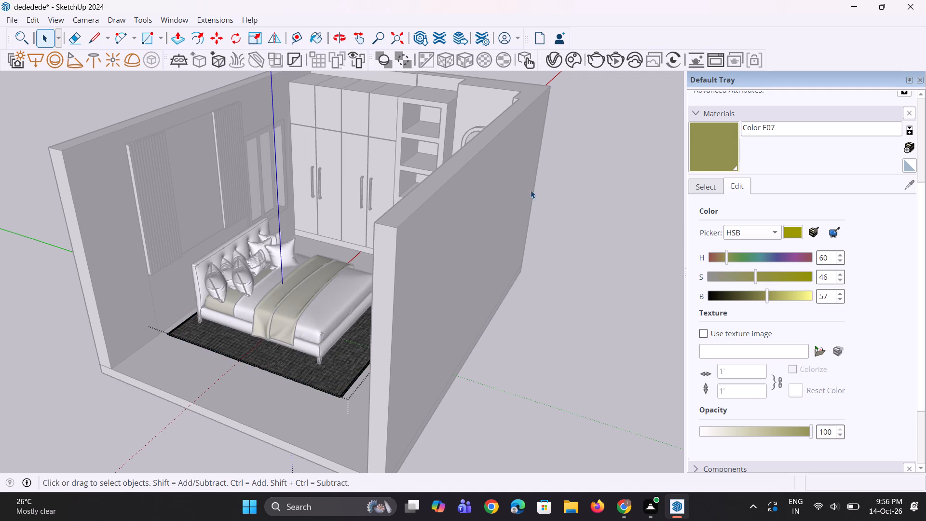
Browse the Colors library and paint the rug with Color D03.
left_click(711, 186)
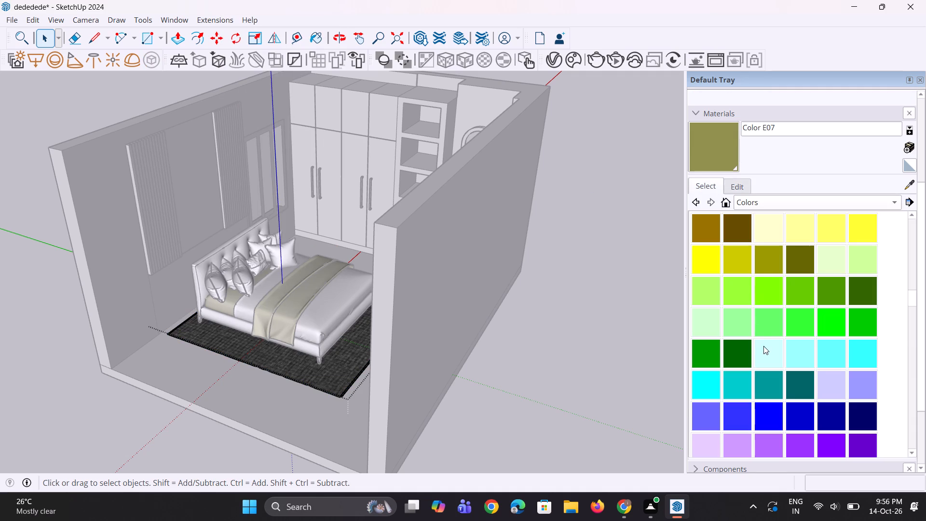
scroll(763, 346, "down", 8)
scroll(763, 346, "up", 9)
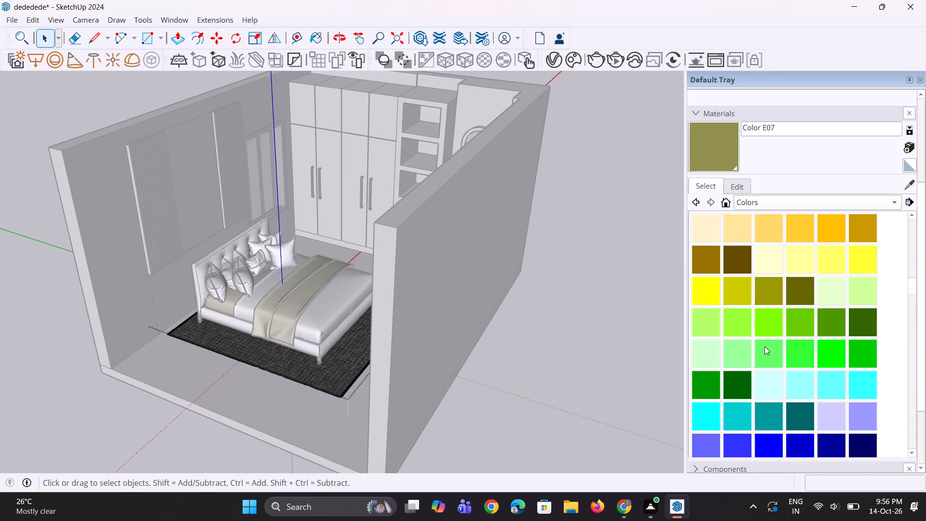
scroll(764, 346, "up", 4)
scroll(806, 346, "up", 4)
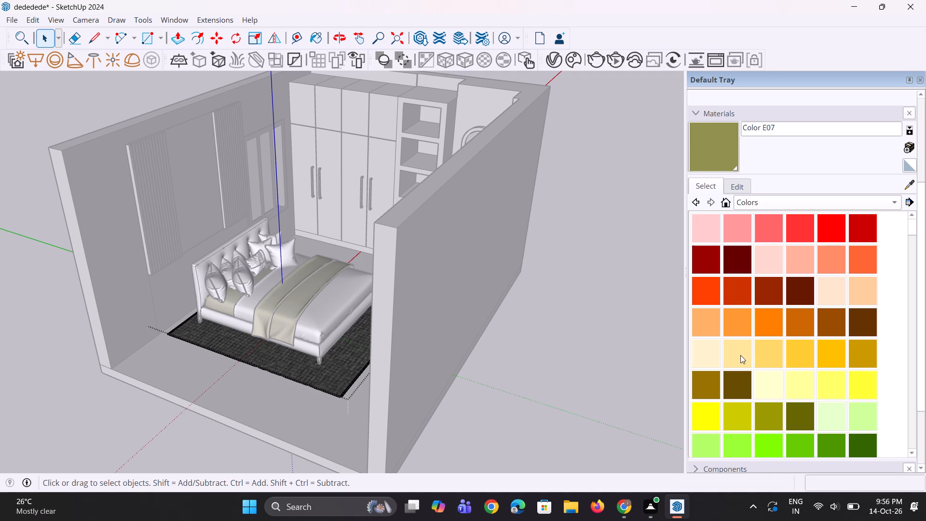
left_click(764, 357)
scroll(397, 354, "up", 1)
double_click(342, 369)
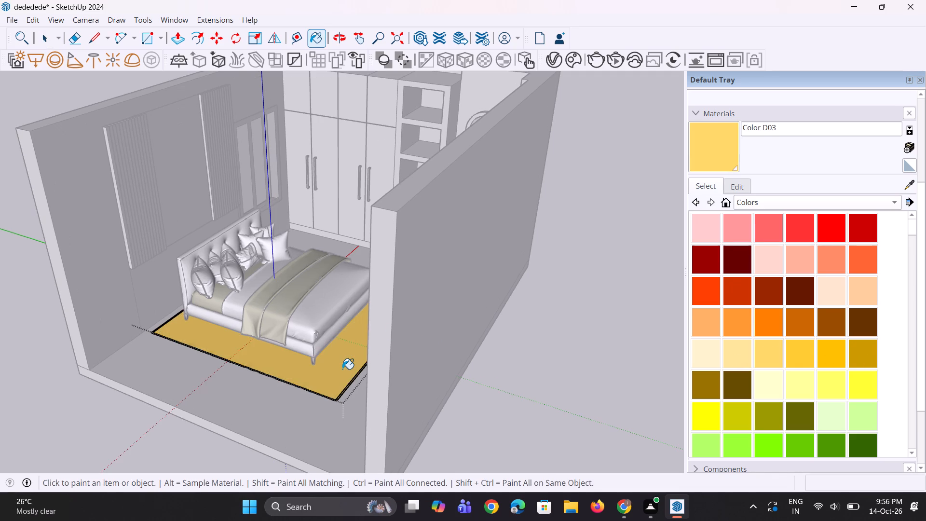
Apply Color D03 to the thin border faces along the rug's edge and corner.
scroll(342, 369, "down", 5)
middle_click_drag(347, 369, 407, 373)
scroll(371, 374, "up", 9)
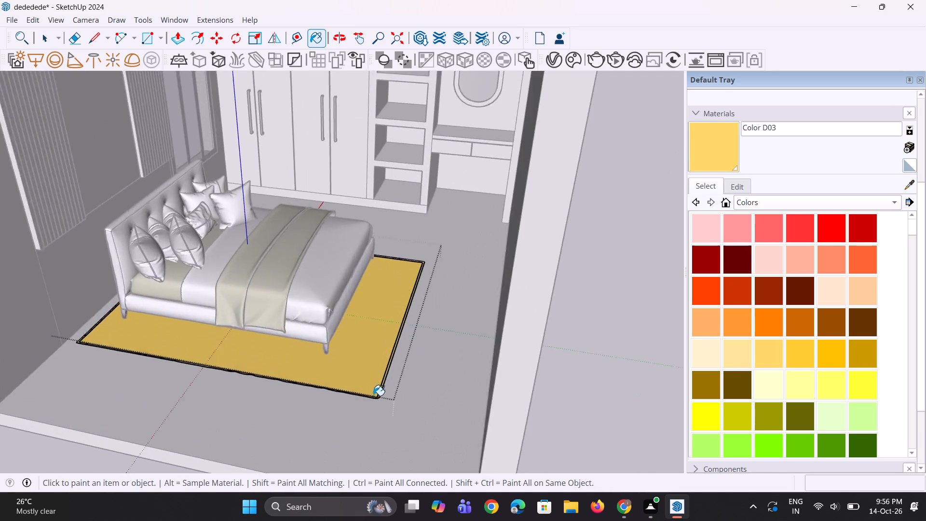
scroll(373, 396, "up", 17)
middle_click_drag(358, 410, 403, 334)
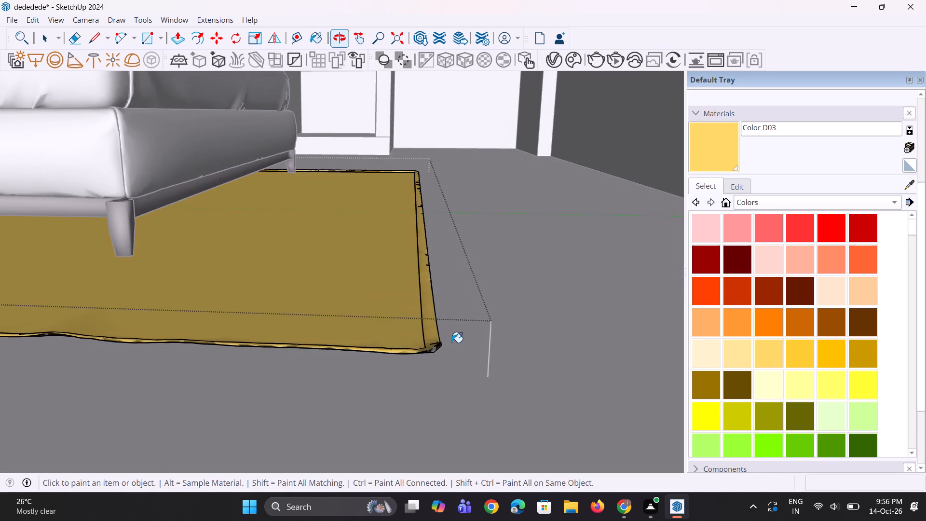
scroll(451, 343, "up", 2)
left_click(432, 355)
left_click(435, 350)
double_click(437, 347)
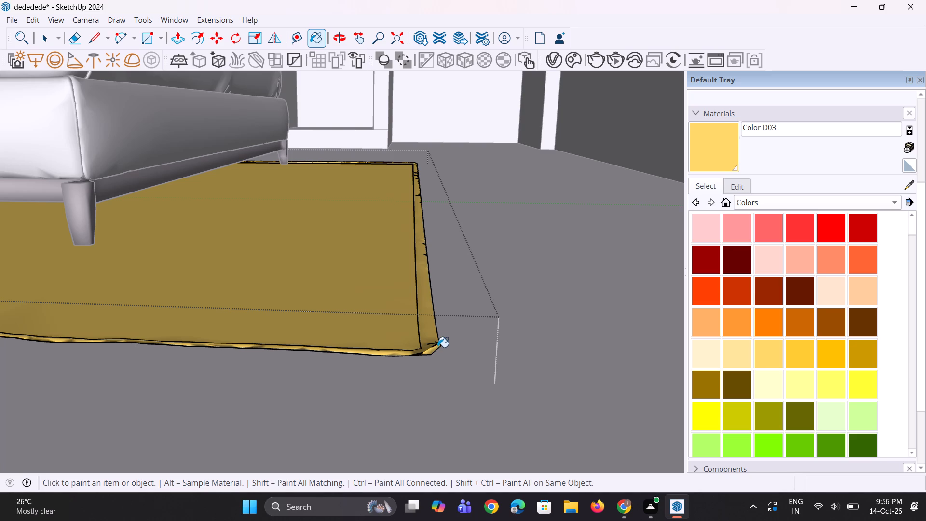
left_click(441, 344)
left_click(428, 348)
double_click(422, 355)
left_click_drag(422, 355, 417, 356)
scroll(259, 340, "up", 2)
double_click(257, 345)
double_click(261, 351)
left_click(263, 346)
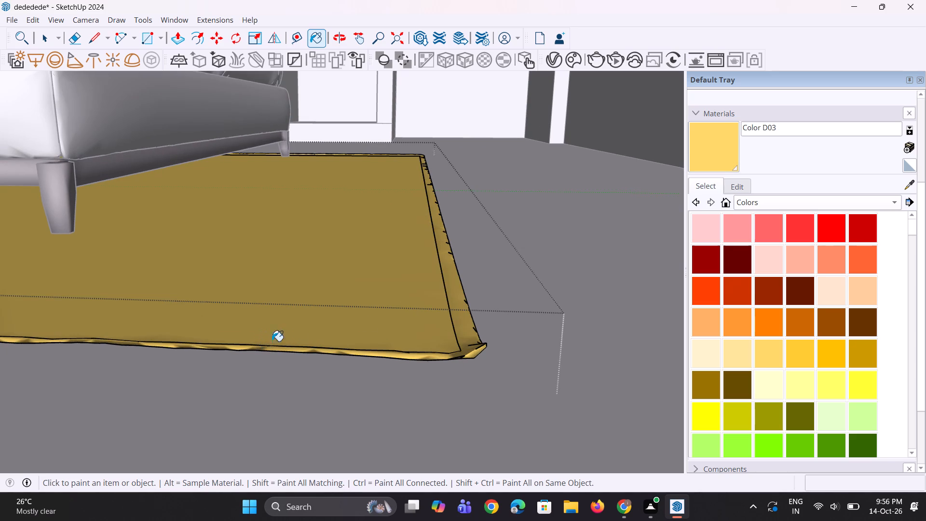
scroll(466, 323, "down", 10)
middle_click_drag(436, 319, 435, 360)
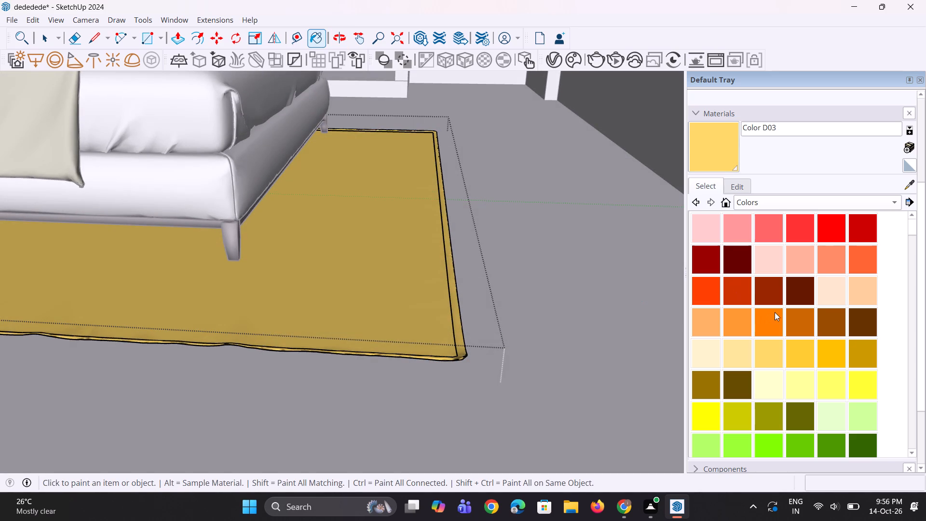
Repaint the rug and its edge with the lighter Color D02, and leave rug editing.
scroll(783, 311, "up", 7)
left_click(736, 356)
double_click(406, 295)
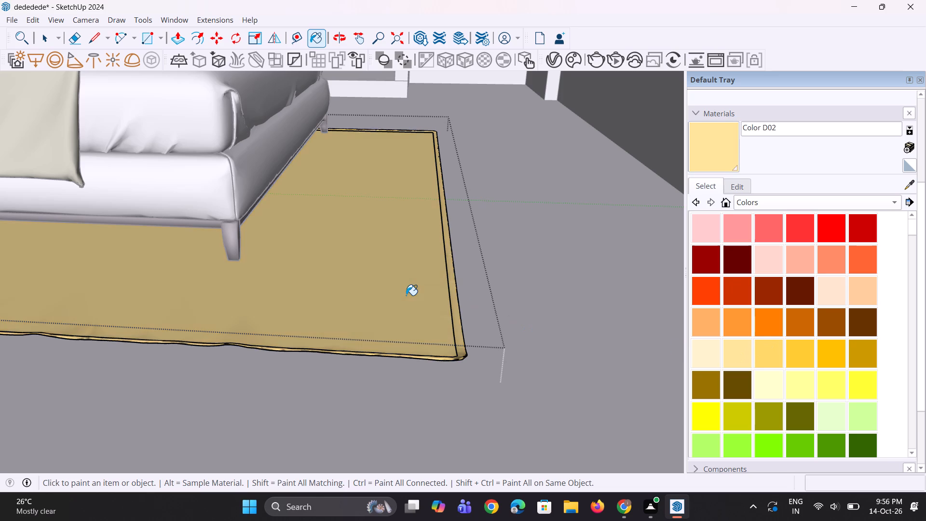
scroll(439, 330, "up", 2)
double_click(464, 366)
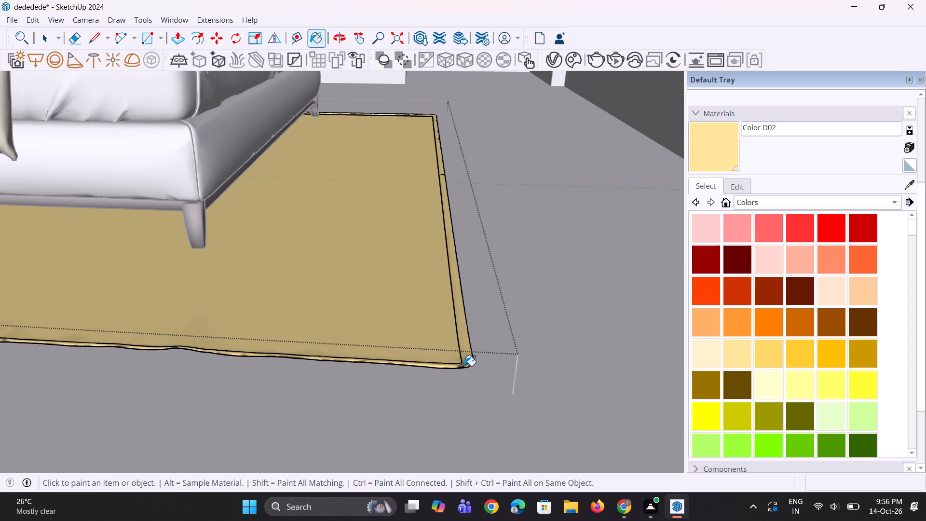
scroll(415, 339, "down", 12)
scroll(407, 336, "up", 1)
middle_click_drag(407, 336, 390, 342)
scroll(390, 342, "down", 5)
key("space")
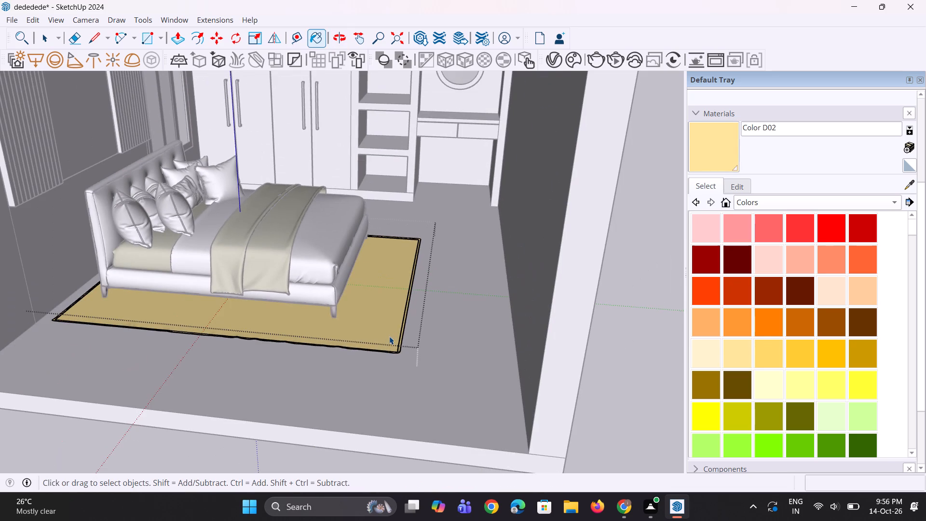
key("space")
key("space")
double_click(620, 347)
double_click(623, 358)
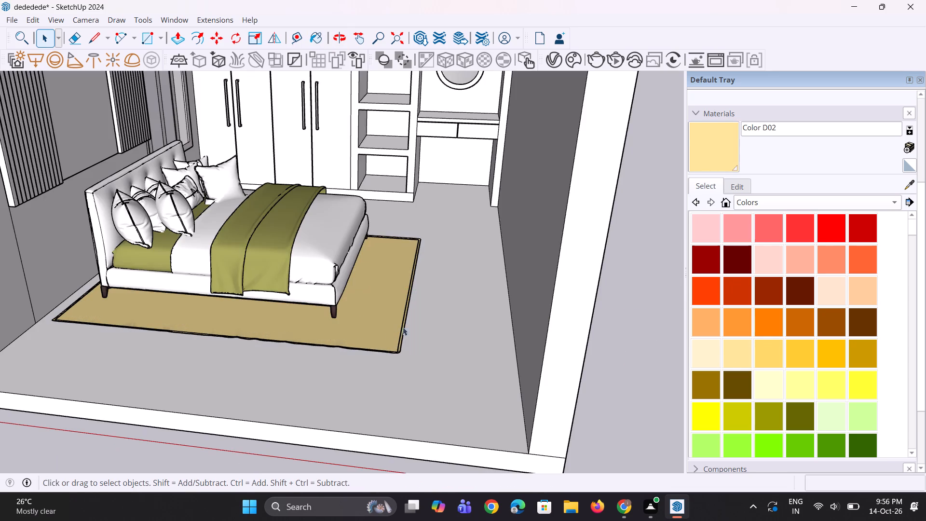
Examine the rug's new colour together with the bed and the whole room.
scroll(349, 313, "down", 6)
scroll(359, 324, "up", 1)
middle_click_drag(359, 324, 315, 386)
scroll(278, 319, "up", 3)
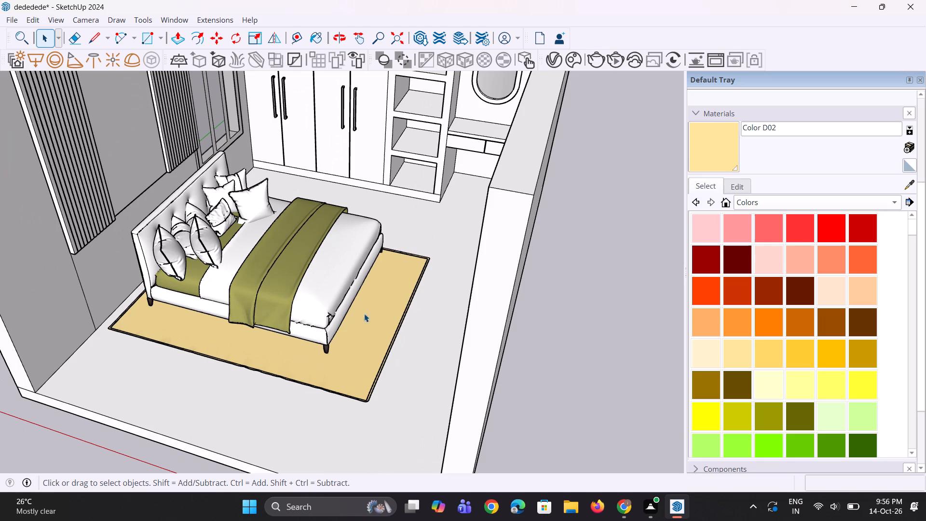
key("space")
key("space")
scroll(423, 280, "down", 5)
scroll(400, 275, "up", 1)
middle_click_drag(400, 275, 384, 266)
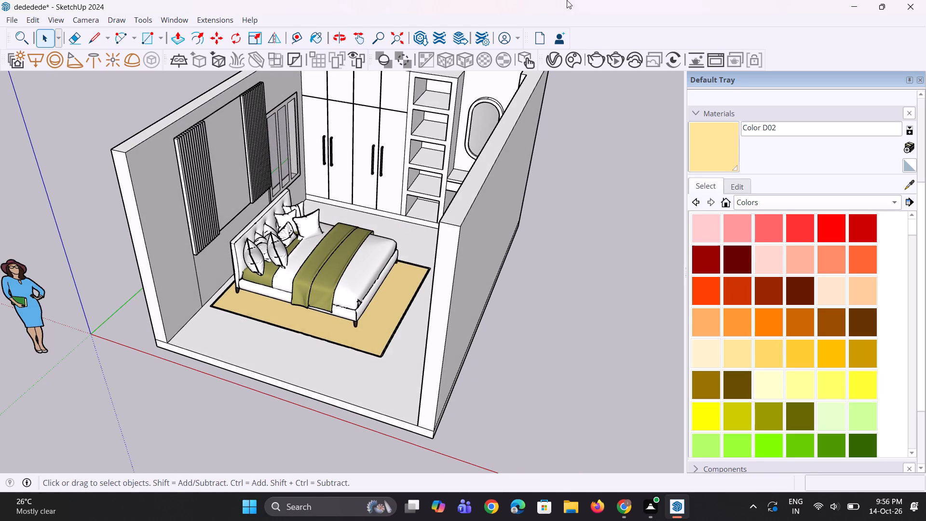
Create a new Generic material in the V-Ray Asset Editor and expand its settings.
left_click(553, 57)
middle_click_drag(501, 228, 460, 240)
middle_click_drag(426, 239, 438, 250)
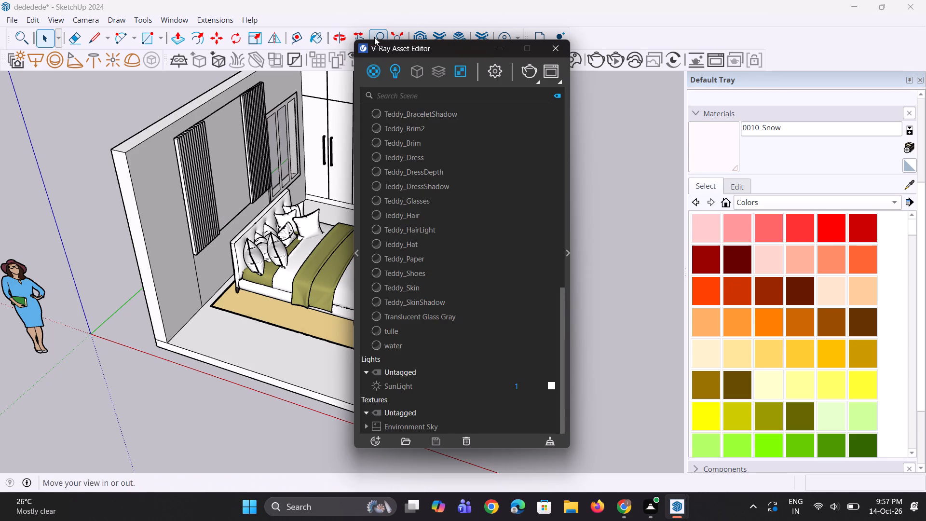
left_click(369, 77)
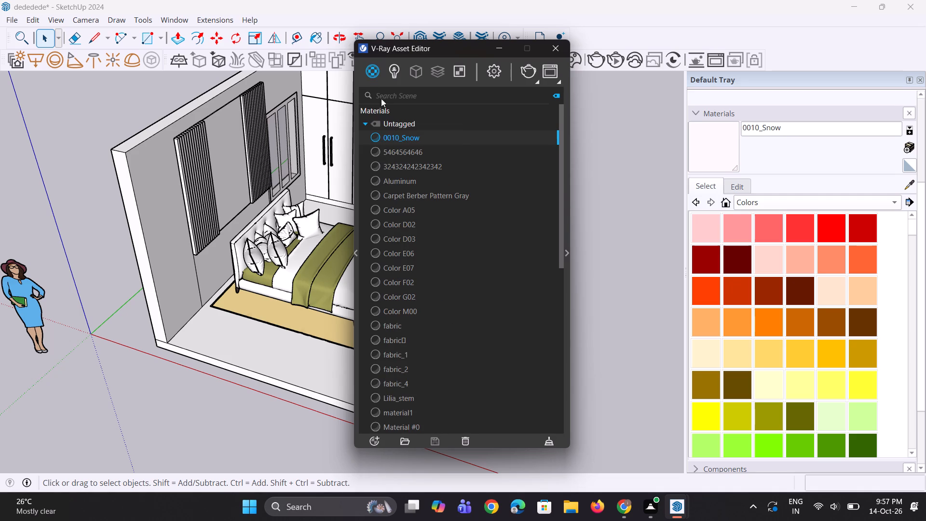
right_click(376, 69)
left_click(387, 91)
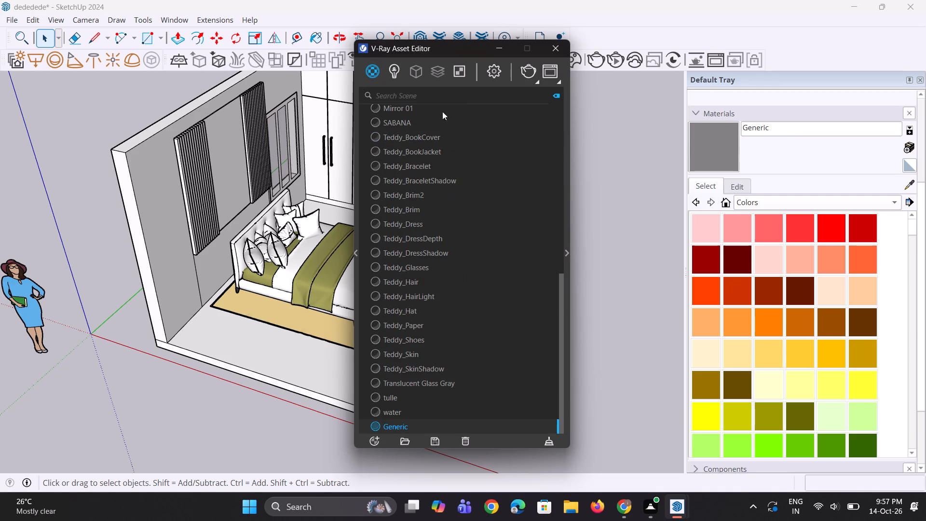
left_click(567, 255)
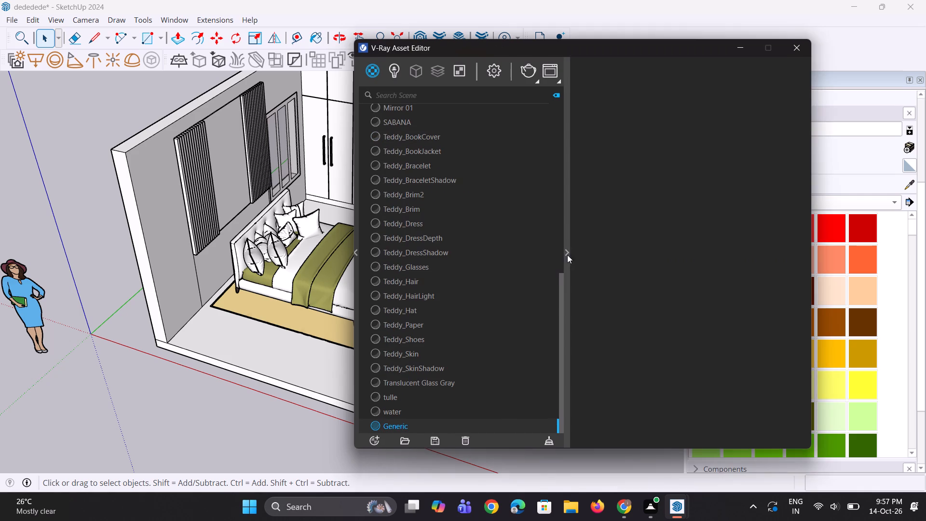
Set the Generic material's diffuse colour to a muted olive green, about H 0.2, S 0.337, V 0.644.
left_click(663, 273)
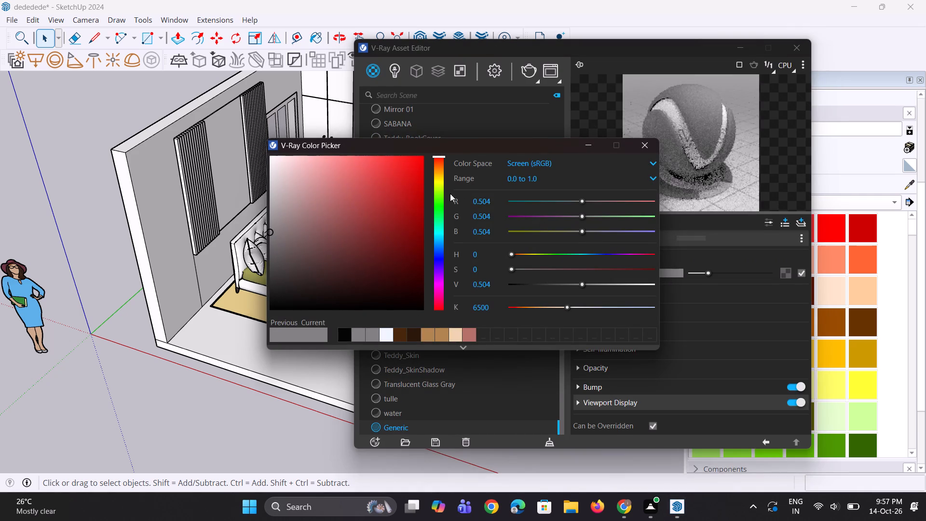
left_click_drag(437, 156, 439, 180)
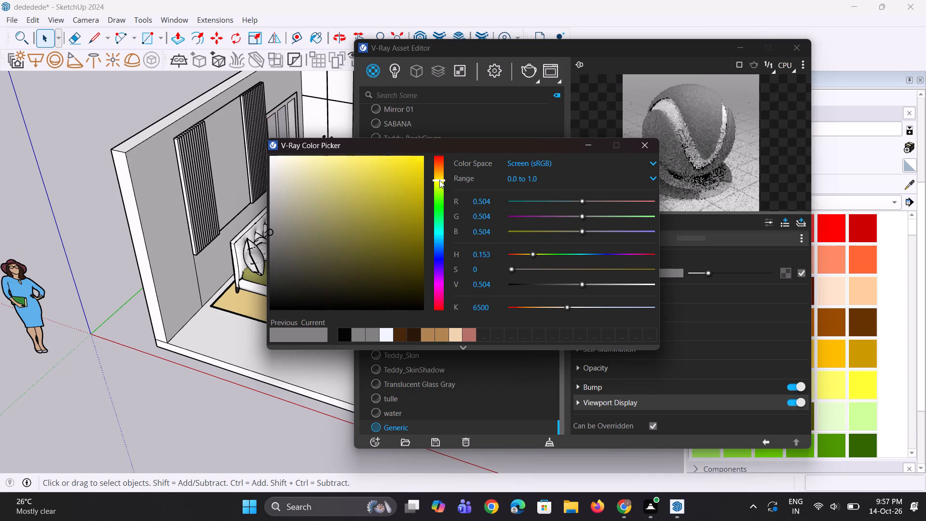
left_click_drag(439, 180, 444, 187)
left_click_drag(339, 183, 304, 175)
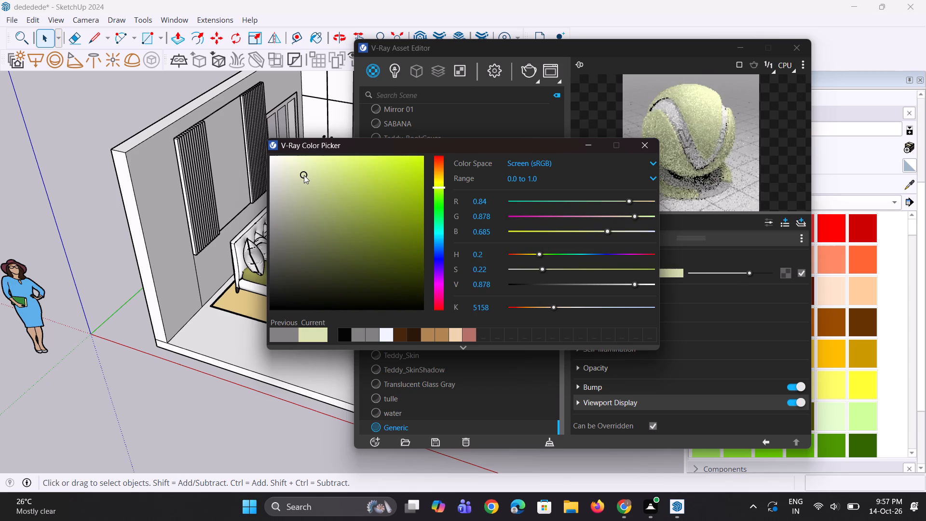
left_click_drag(311, 174, 322, 167)
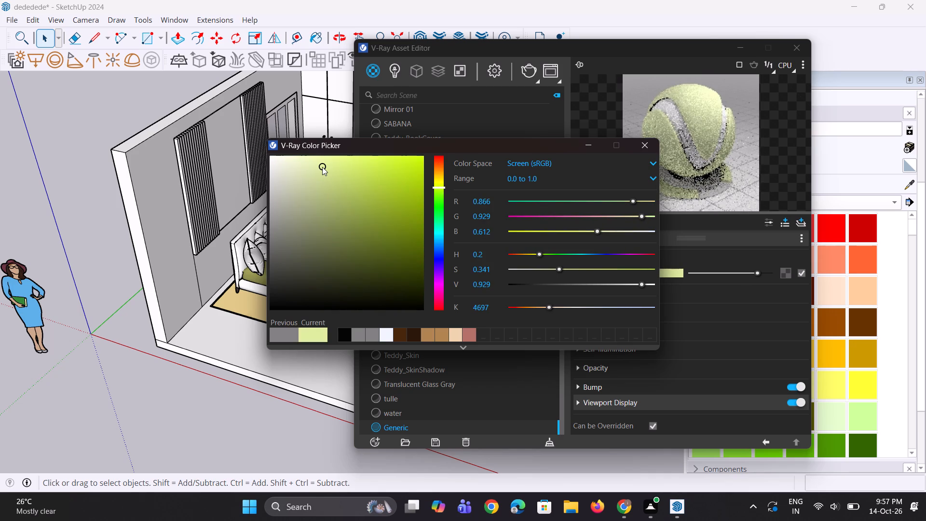
left_click_drag(322, 167, 322, 211)
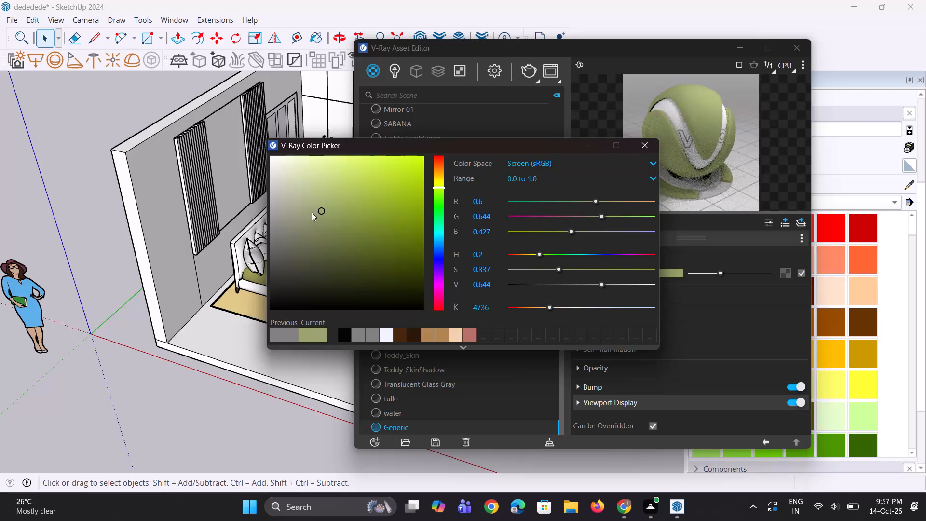
left_click(592, 148)
Give the Generic material a mid-grey reflection colour, reflection glossiness 0.95, enabled reflection IOR and metalness 0.08.
left_click(621, 289)
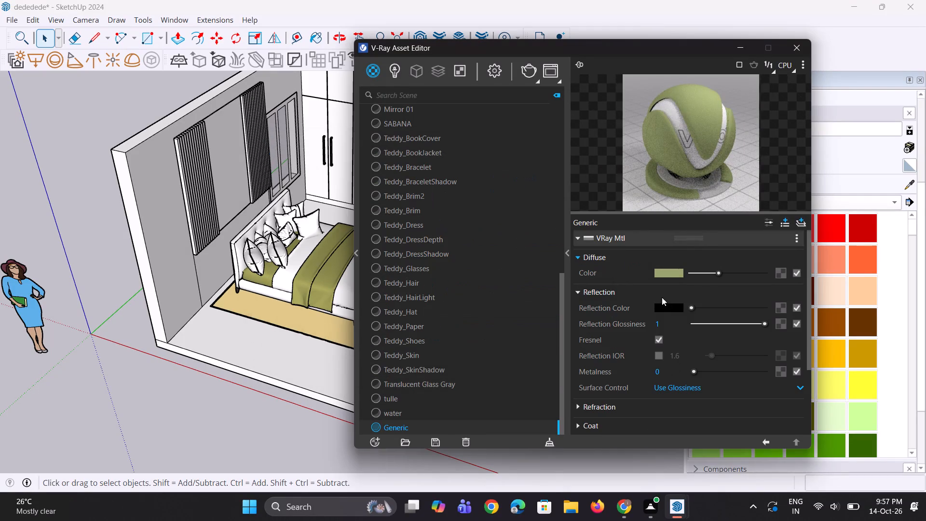
left_click_drag(699, 308, 706, 311)
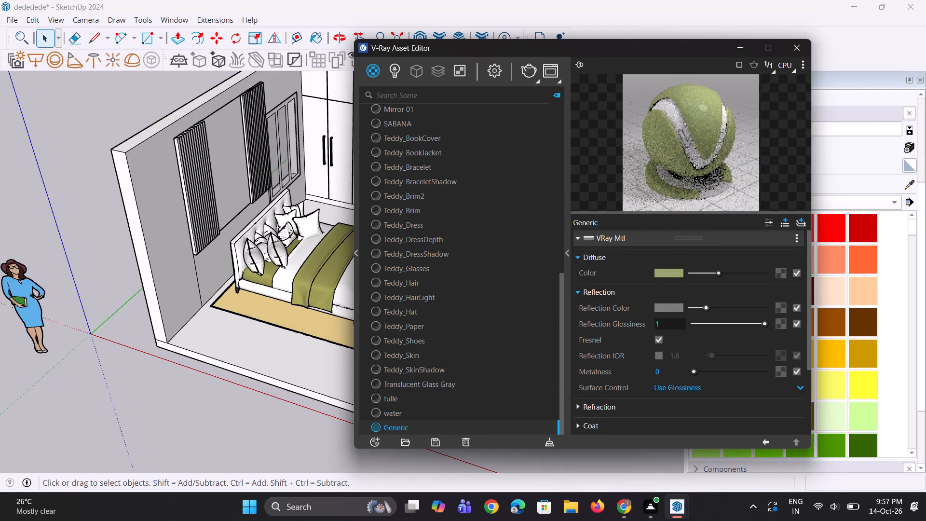
left_click_drag(675, 321, 641, 321)
type("0.95")
key("Return")
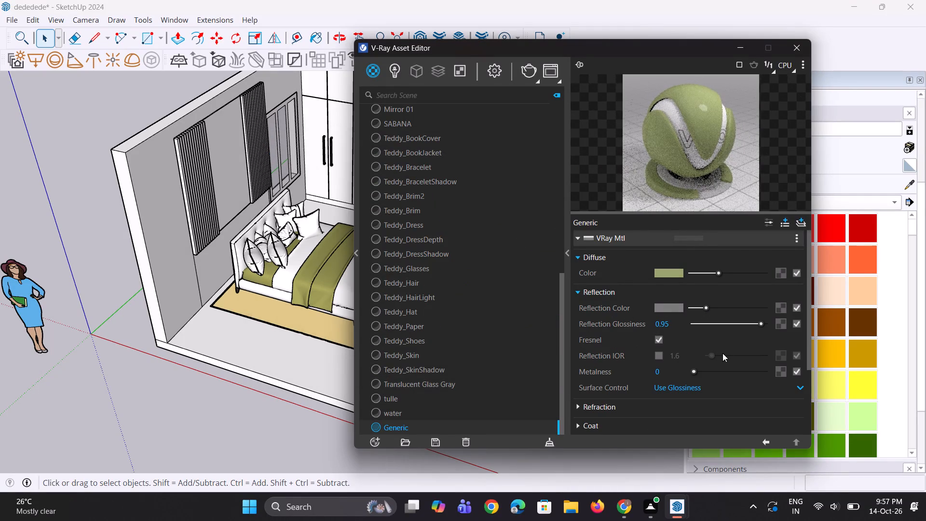
left_click(665, 354)
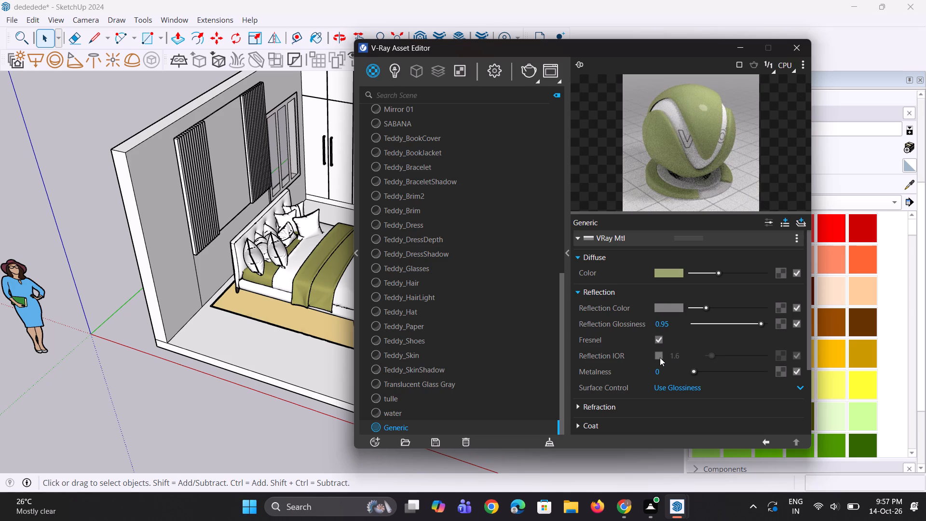
left_click(660, 357)
left_click_drag(697, 372, 701, 373)
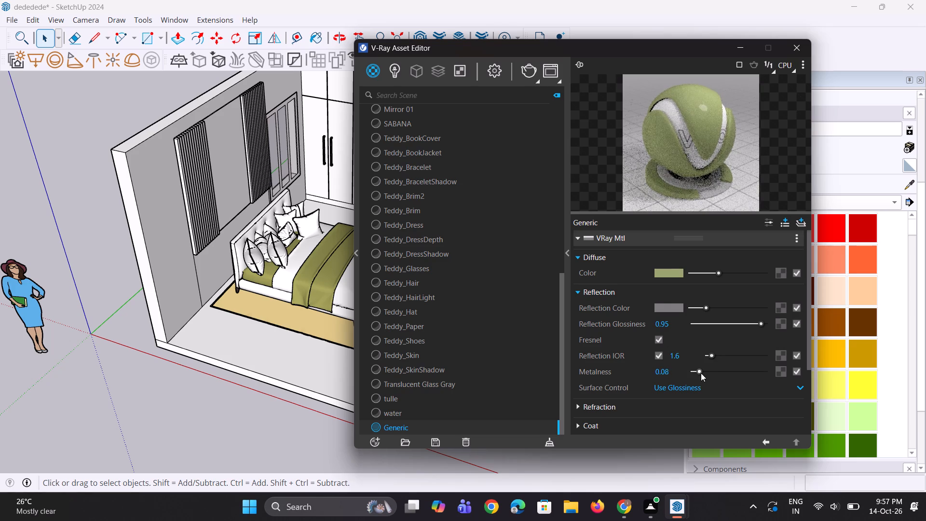
Set the Generic material's metalness to 0.14 and put the Asset Editor away to return to the model.
left_click_drag(701, 373, 704, 373)
left_click(705, 371)
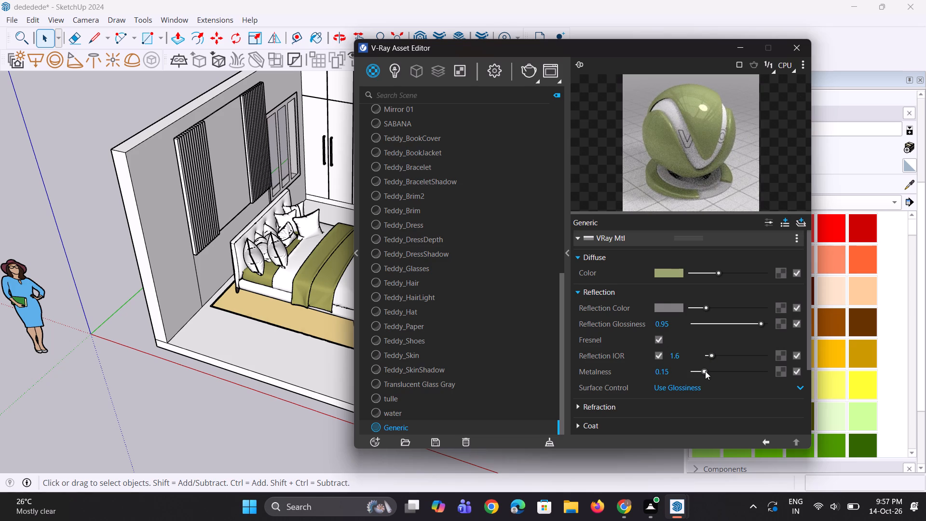
double_click(687, 175)
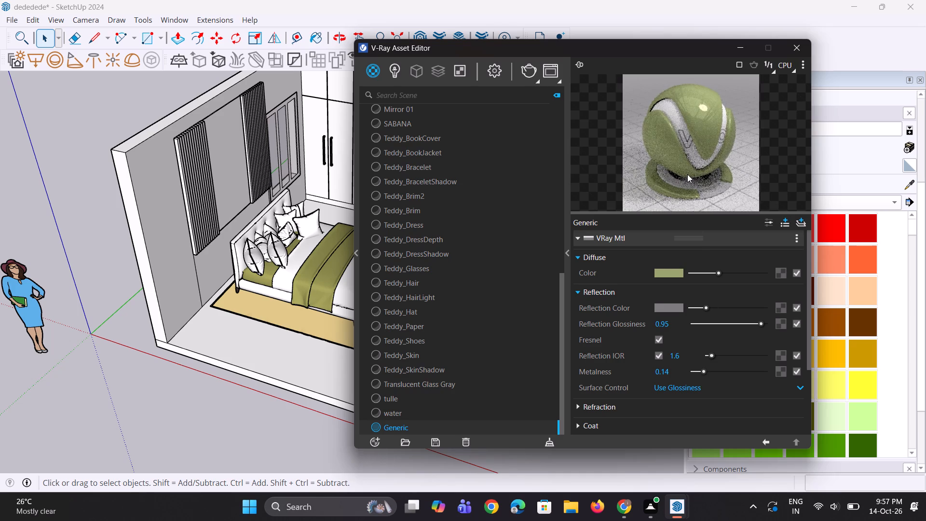
left_click(743, 48)
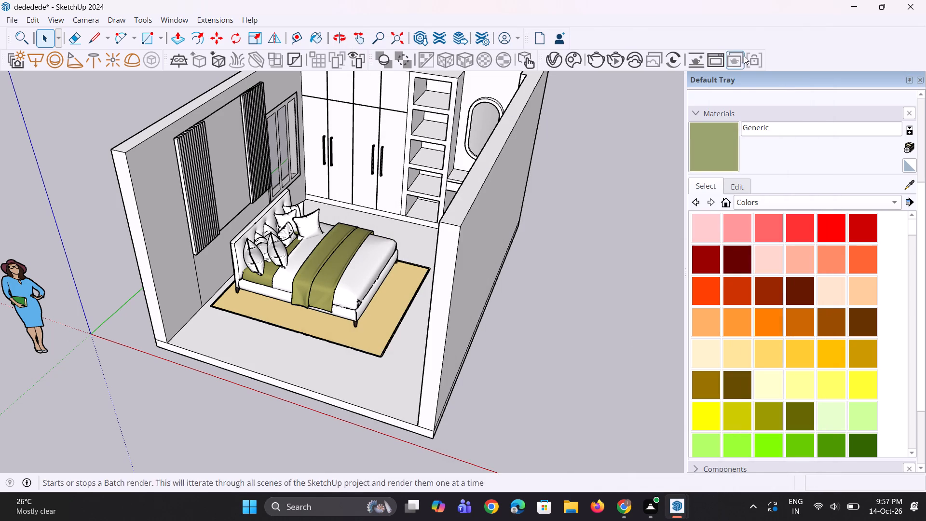
Paint slats of the slatted wall panel farther from the window with the olive Generic material, starting at its outer edge.
left_click(723, 144)
scroll(220, 257, "up", 5)
scroll(192, 208, "up", 2)
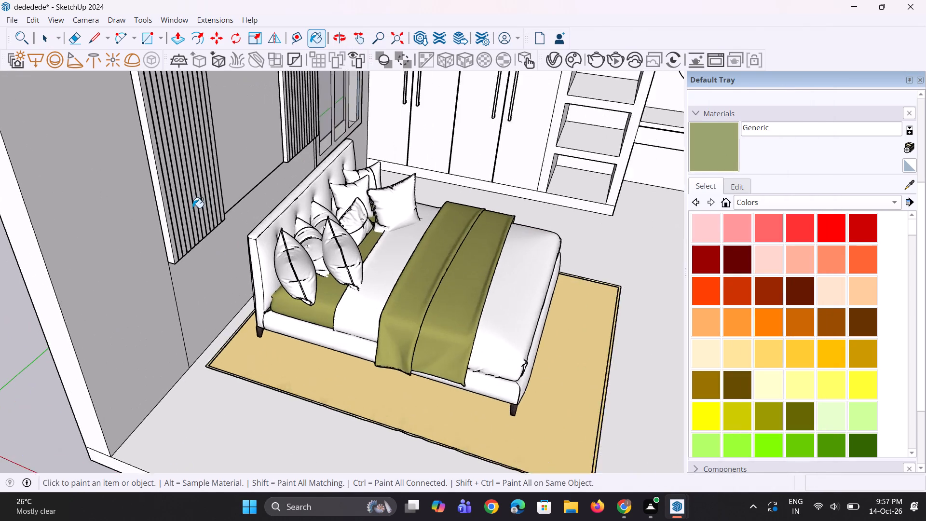
scroll(192, 208, "up", 4)
left_click(160, 213)
scroll(178, 235, "down", 4)
scroll(175, 238, "up", 3)
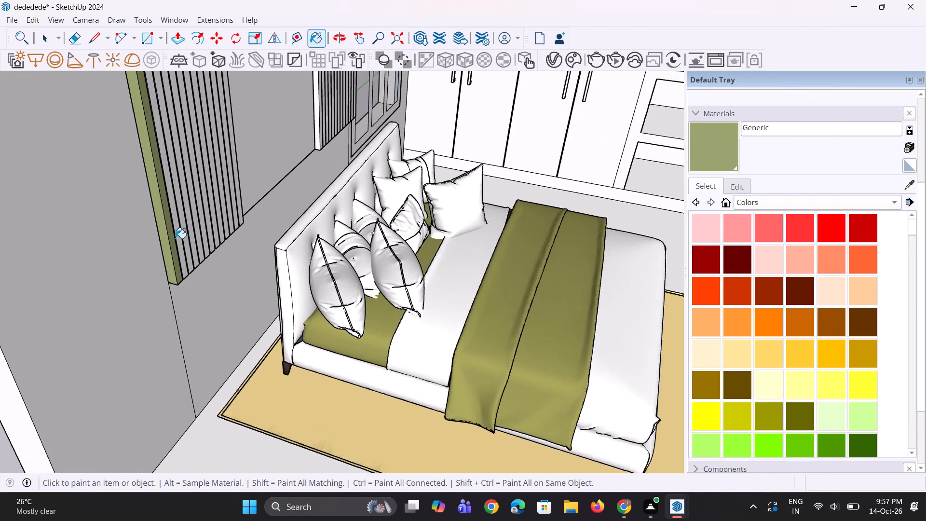
scroll(175, 238, "up", 4)
left_click(178, 237)
left_click(185, 234)
double_click(195, 231)
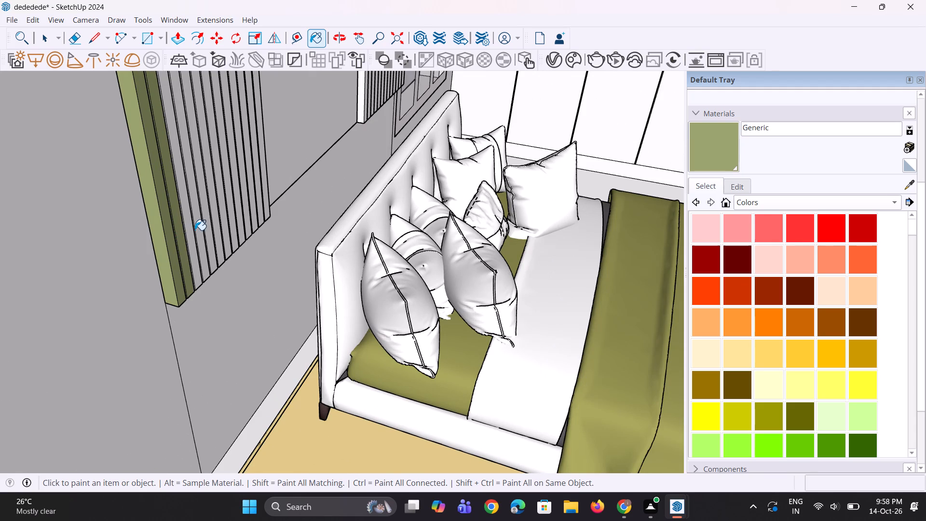
left_click(203, 229)
left_click_drag(203, 229, 214, 222)
double_click(214, 222)
left_click(220, 219)
left_click(235, 214)
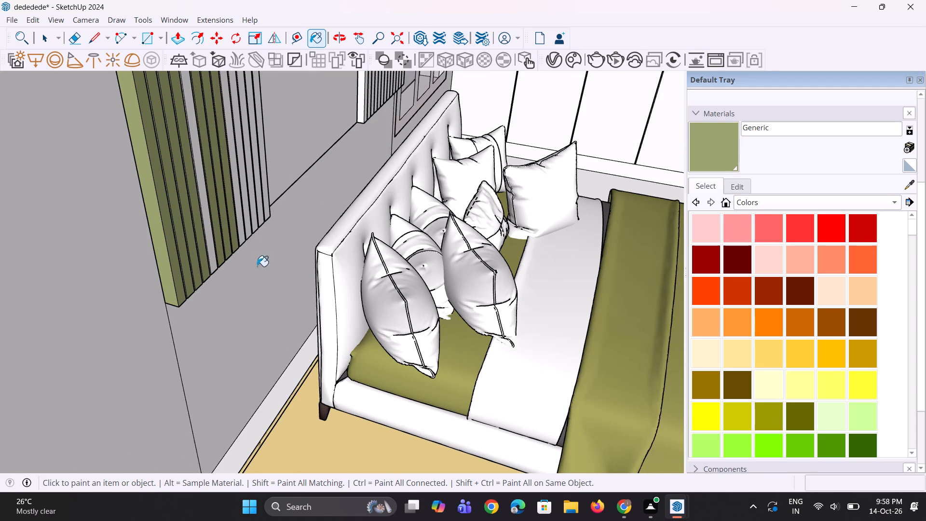
Paint the remaining white slats of the slatted panel farther from the window with the olive Generic material.
scroll(258, 303, "down", 11)
middle_click_drag(317, 307, 117, 291)
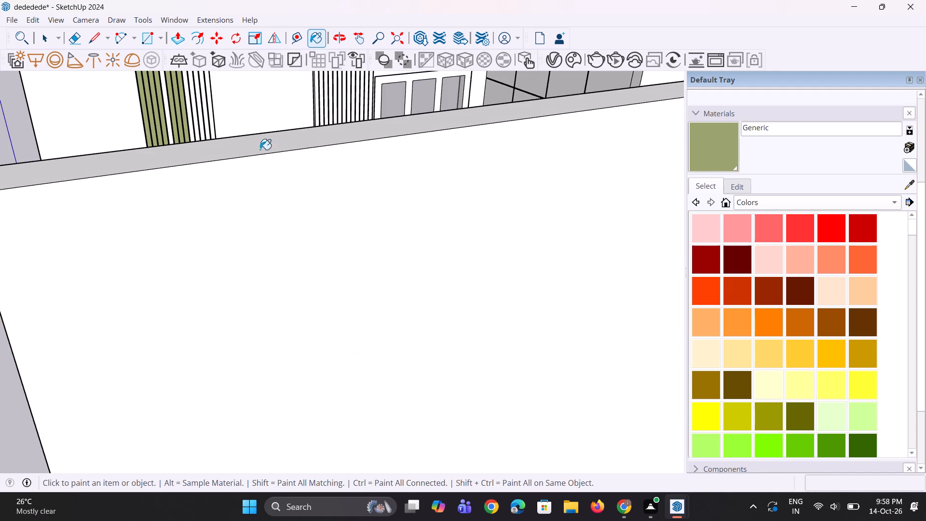
scroll(242, 148, "down", 12)
middle_click_drag(233, 151, 260, 284)
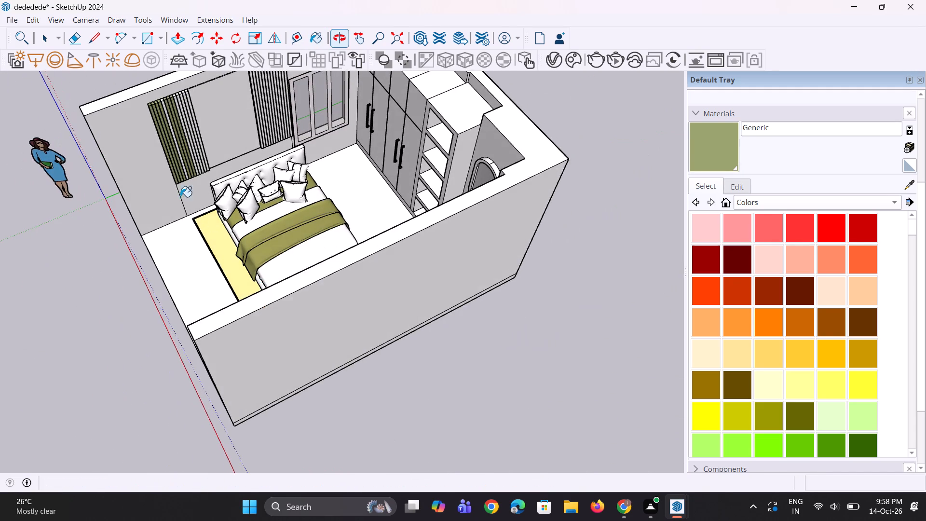
scroll(157, 124, "up", 3)
scroll(173, 89, "up", 14)
left_click(146, 110)
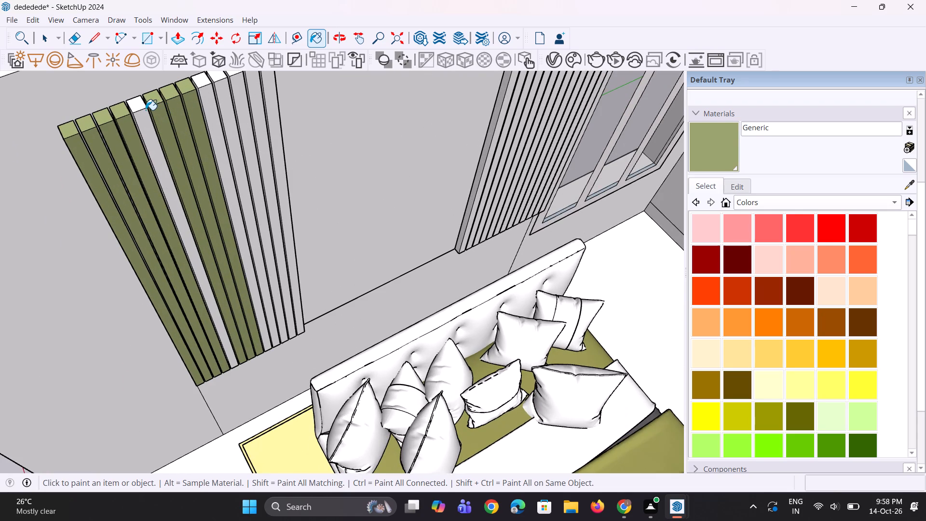
scroll(148, 185, "down", 6)
scroll(220, 91, "up", 4)
scroll(214, 77, "down", 1)
scroll(203, 110, "up", 7)
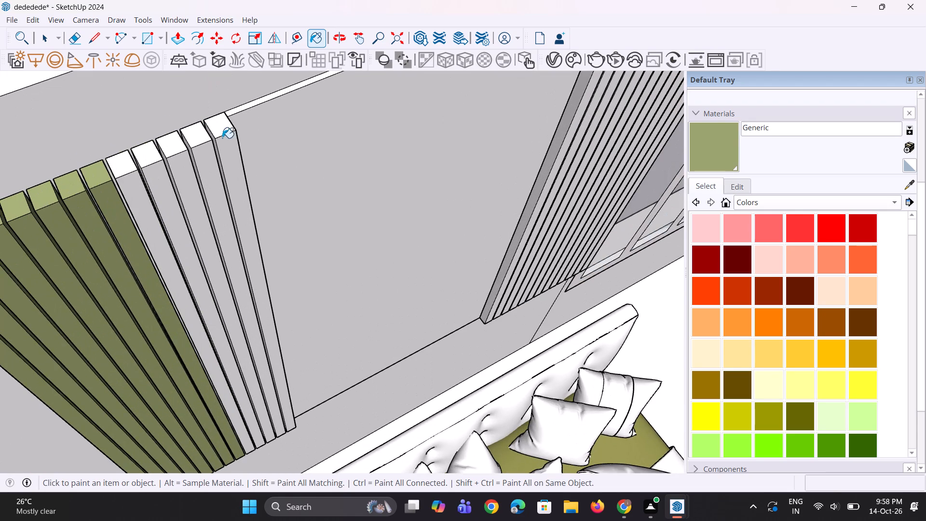
left_click(222, 138)
left_click(204, 144)
left_click(200, 148)
left_click(171, 151)
left_click(173, 156)
left_click_drag(165, 163, 163, 170)
left_click(161, 172)
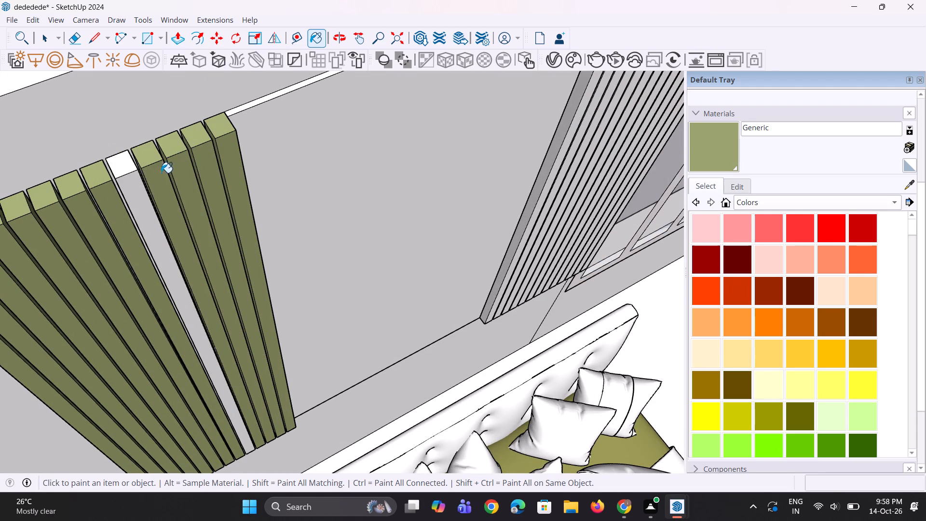
left_click(136, 184)
Paint the slats at both ends of the slatted panel beside the window with the olive Generic material.
scroll(94, 226, "down", 11)
scroll(334, 153, "up", 4)
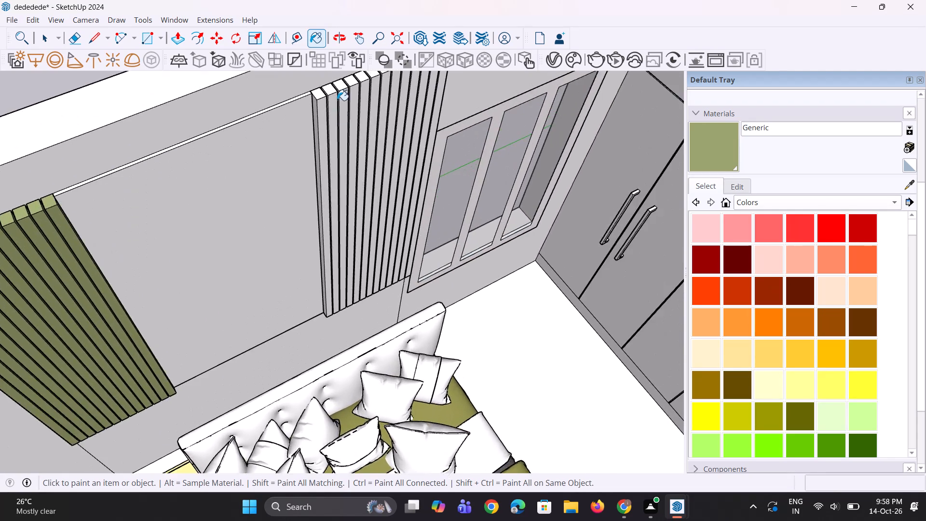
scroll(337, 100, "up", 6)
left_click(315, 116)
left_click(359, 116)
left_click(373, 120)
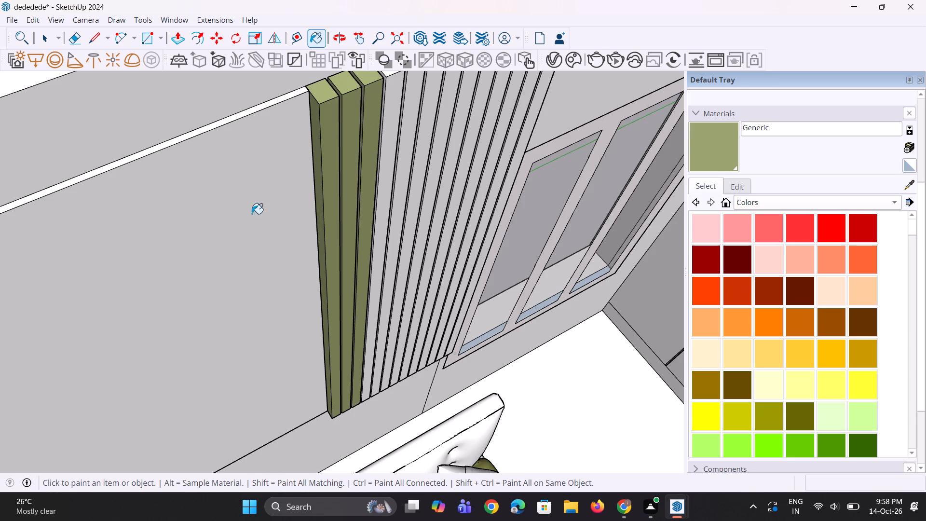
scroll(235, 232, "down", 10)
scroll(355, 147, "up", 9)
left_click(357, 138)
double_click(354, 144)
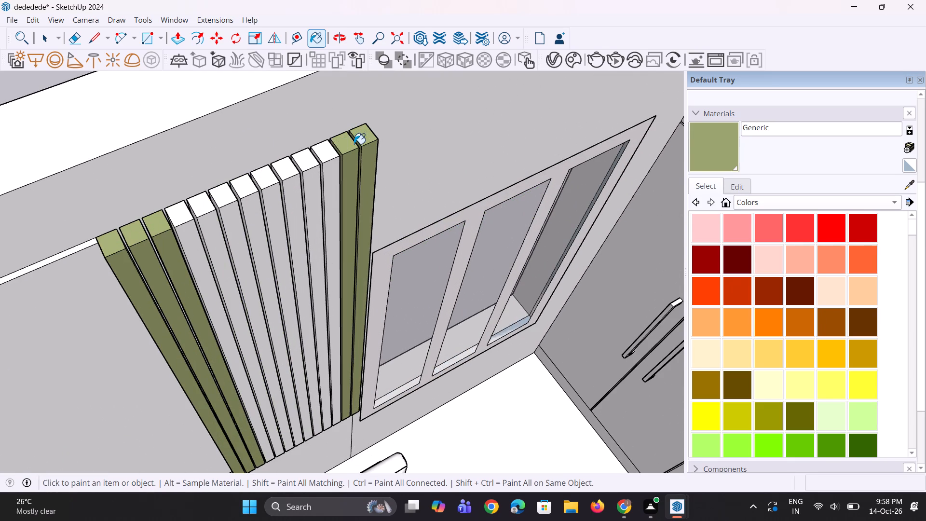
Paint all remaining middle slats of the panel beside the window with the olive Generic material.
left_click(347, 150)
left_click_drag(342, 149, 338, 150)
left_click_drag(331, 152, 327, 156)
left_click_drag(318, 162, 313, 166)
left_click(309, 166)
left_click_drag(303, 172, 300, 177)
left_click(295, 179)
left_click(273, 183)
left_click_drag(272, 183, 261, 192)
left_click(250, 192)
left_click_drag(247, 195, 243, 199)
left_click(242, 199)
left_click_drag(240, 204, 237, 209)
left_click(236, 209)
left_click_drag(236, 209, 223, 212)
left_click_drag(220, 212, 210, 216)
left_click(191, 215)
left_click_drag(189, 216, 189, 219)
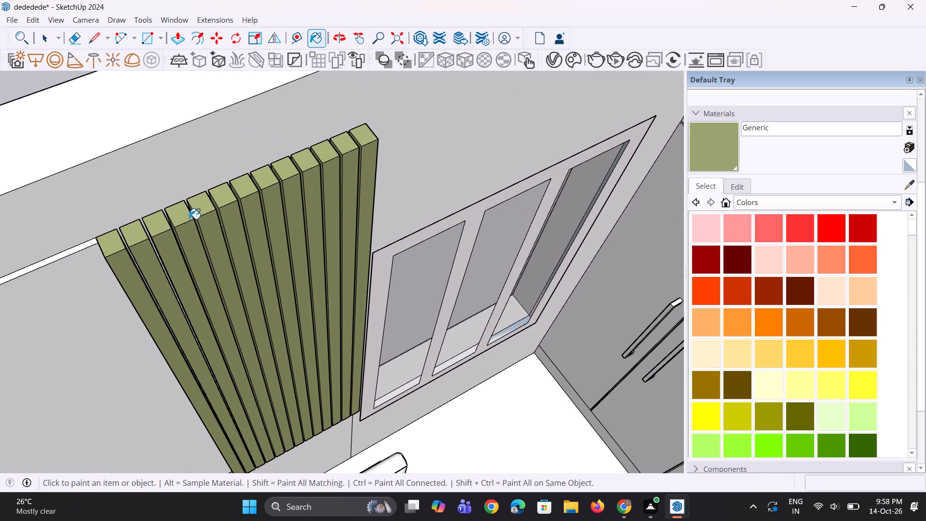
left_click_drag(189, 219, 188, 223)
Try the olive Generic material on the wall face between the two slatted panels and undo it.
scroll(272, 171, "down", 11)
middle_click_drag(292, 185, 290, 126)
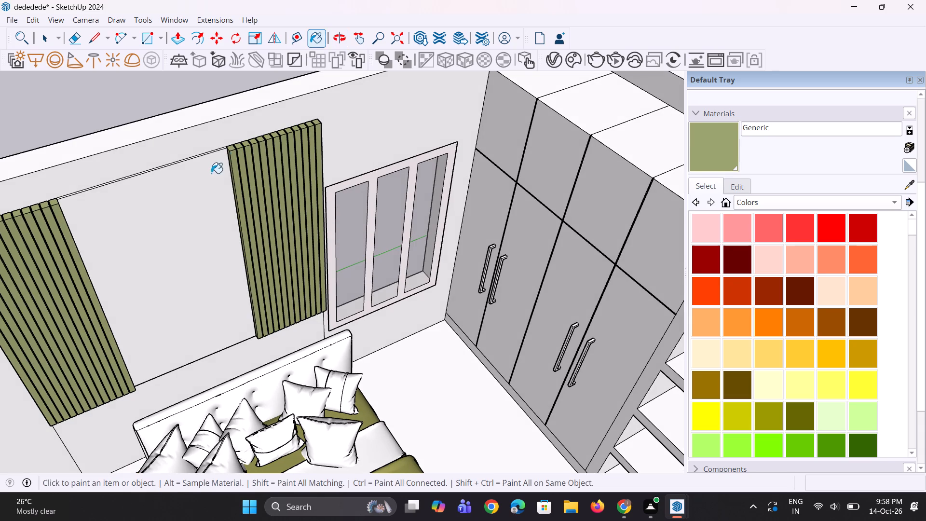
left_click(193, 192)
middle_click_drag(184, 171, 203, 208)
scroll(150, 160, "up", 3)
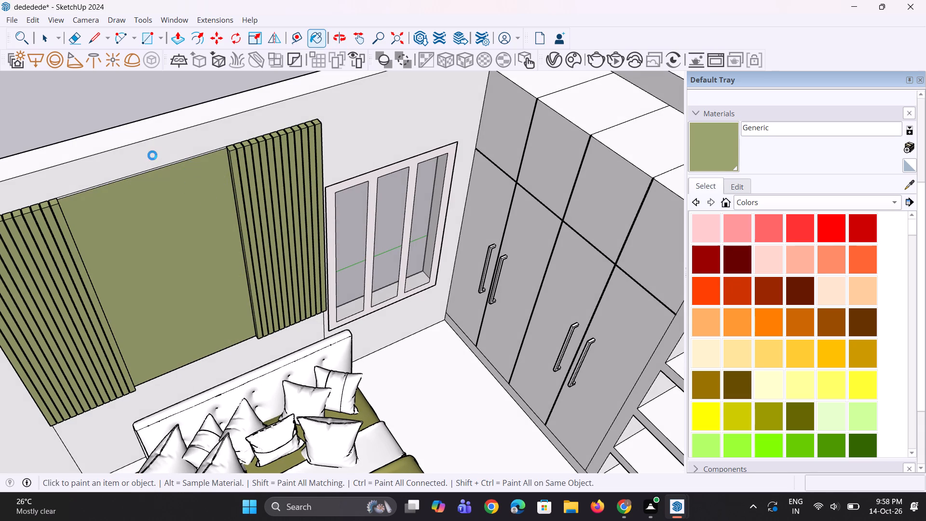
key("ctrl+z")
Examine the olive slatted panels together with the window, wardrobe and headboard wall.
scroll(249, 240, "up", 1)
middle_click_drag(249, 240, 258, 274)
scroll(206, 141, "up", 2)
middle_click_drag(203, 176, 211, 202)
scroll(211, 202, "down", 4)
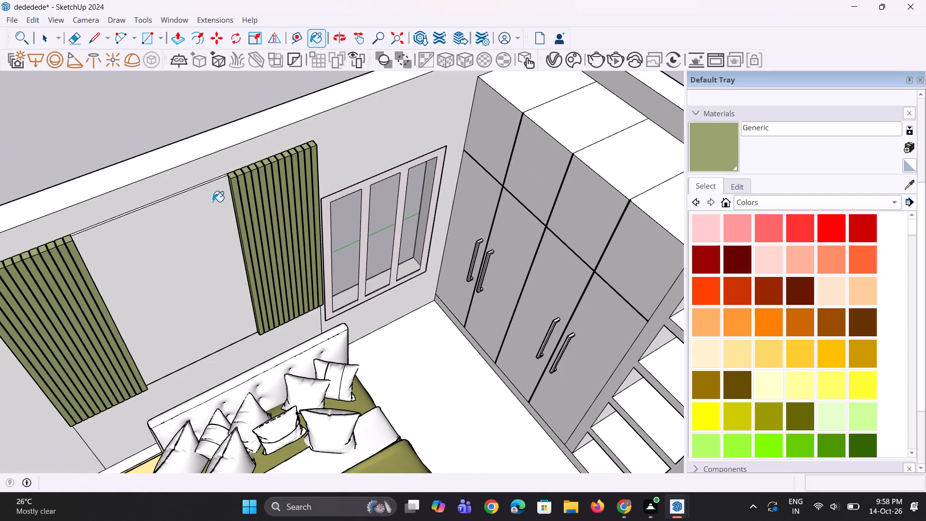
middle_click_drag(234, 212, 230, 191)
scroll(231, 196, "down", 5)
middle_click_drag(275, 206, 268, 180)
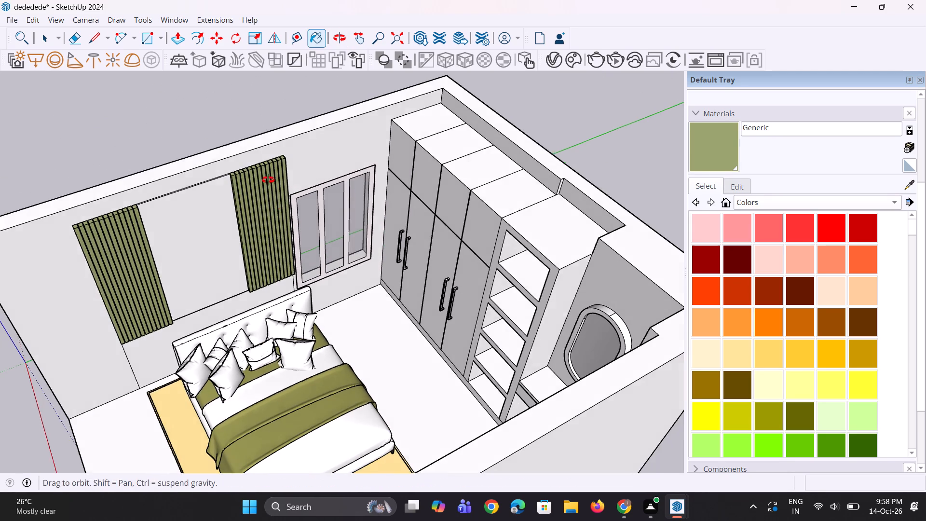
middle_click_drag(268, 180, 268, 178)
key("space")
key("space")
key("space")
scroll(313, 191, "up", 4)
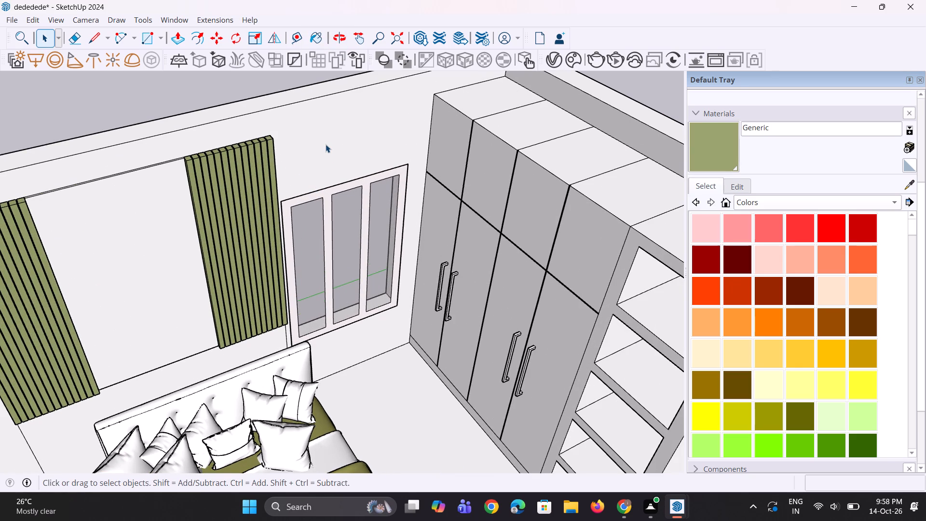
middle_click_drag(360, 332, 209, 274)
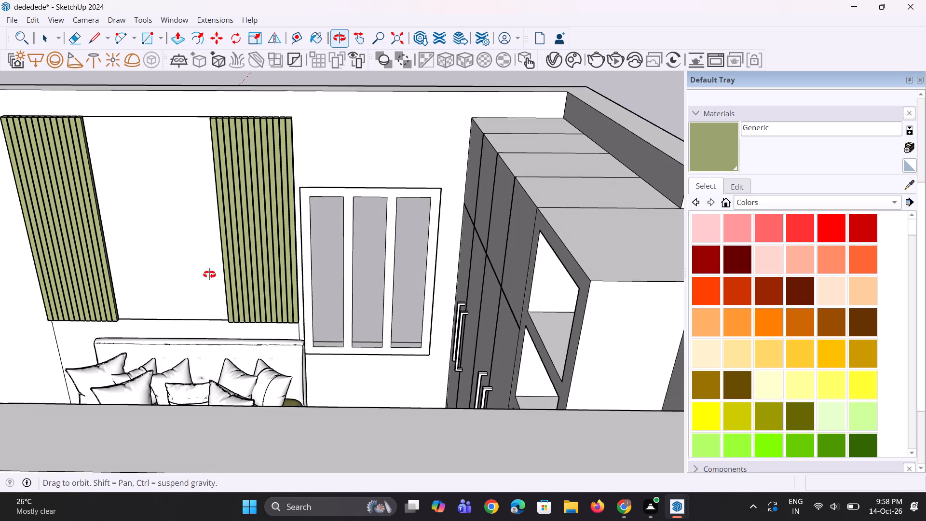
middle_click_drag(209, 274, 208, 275)
scroll(286, 381, "up", 7)
middle_click_drag(305, 393, 518, 334)
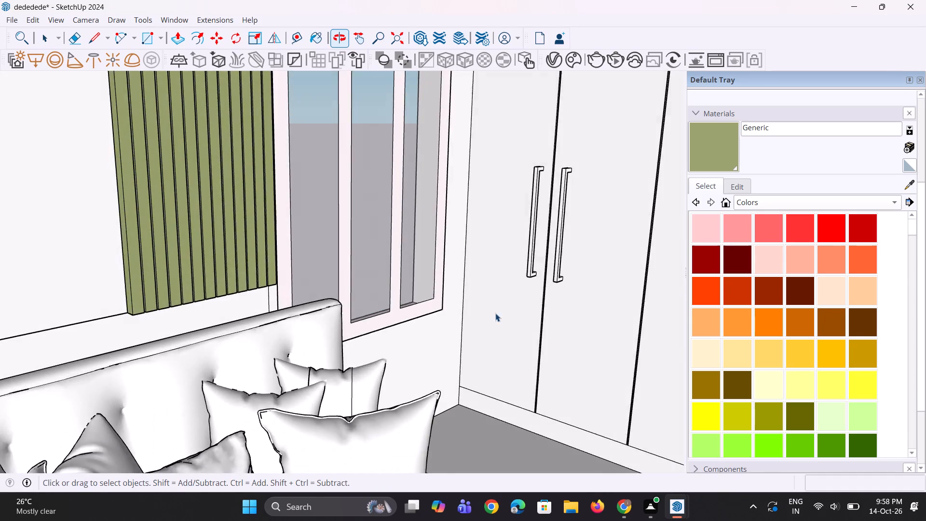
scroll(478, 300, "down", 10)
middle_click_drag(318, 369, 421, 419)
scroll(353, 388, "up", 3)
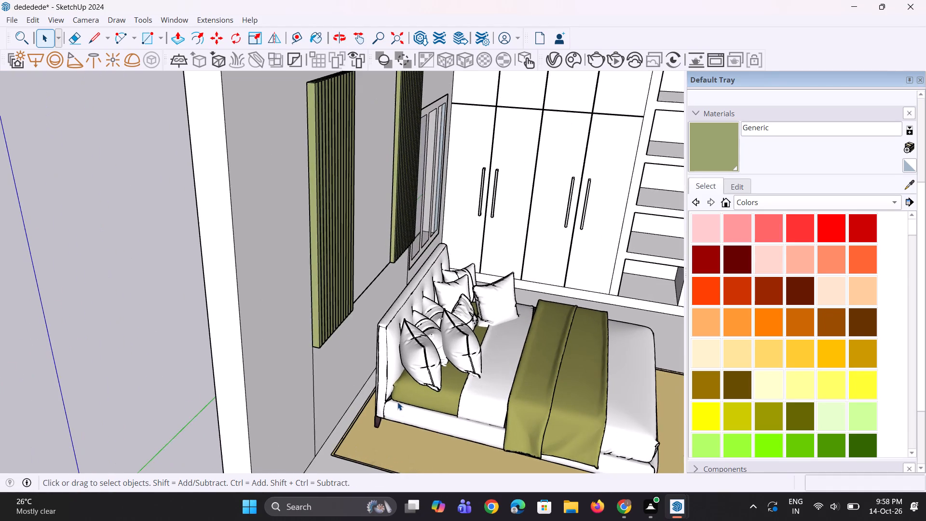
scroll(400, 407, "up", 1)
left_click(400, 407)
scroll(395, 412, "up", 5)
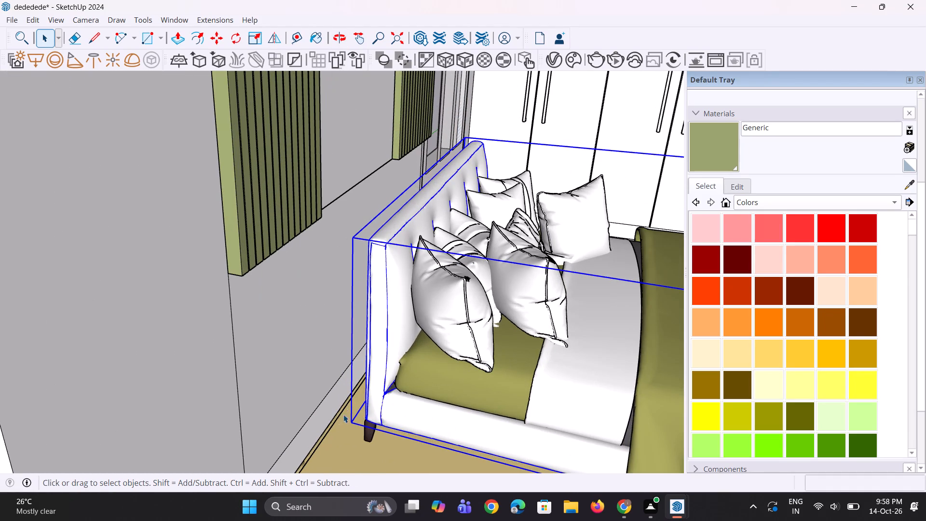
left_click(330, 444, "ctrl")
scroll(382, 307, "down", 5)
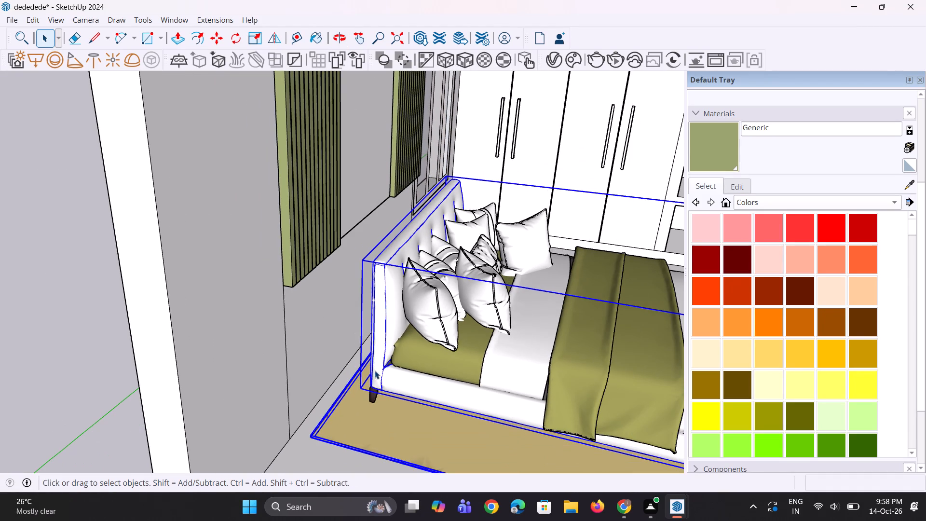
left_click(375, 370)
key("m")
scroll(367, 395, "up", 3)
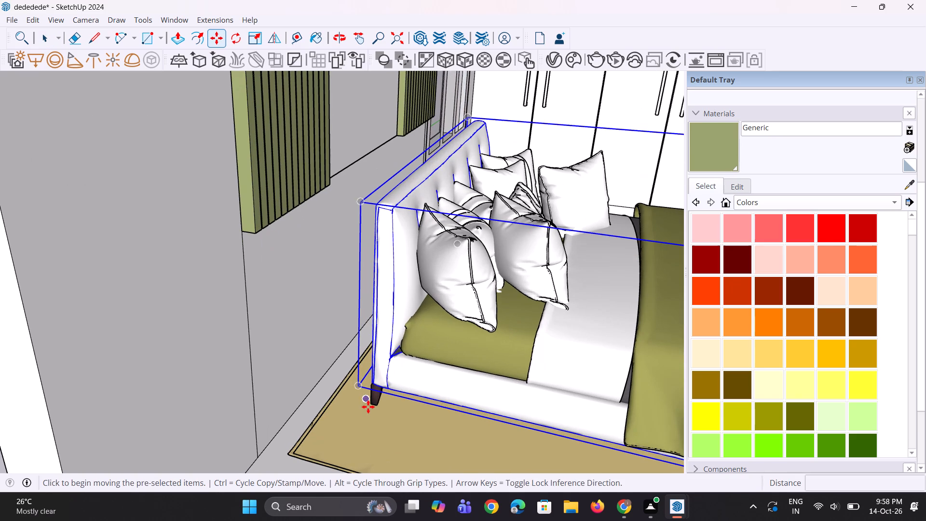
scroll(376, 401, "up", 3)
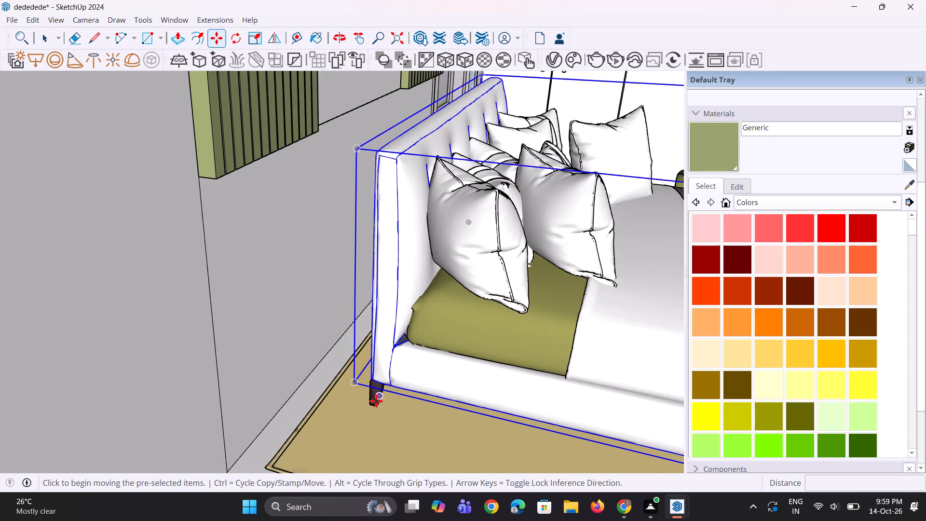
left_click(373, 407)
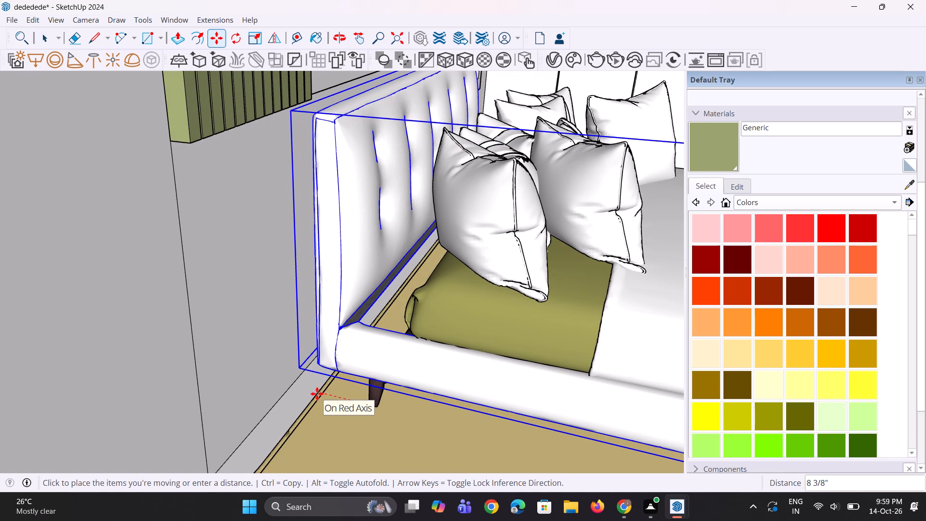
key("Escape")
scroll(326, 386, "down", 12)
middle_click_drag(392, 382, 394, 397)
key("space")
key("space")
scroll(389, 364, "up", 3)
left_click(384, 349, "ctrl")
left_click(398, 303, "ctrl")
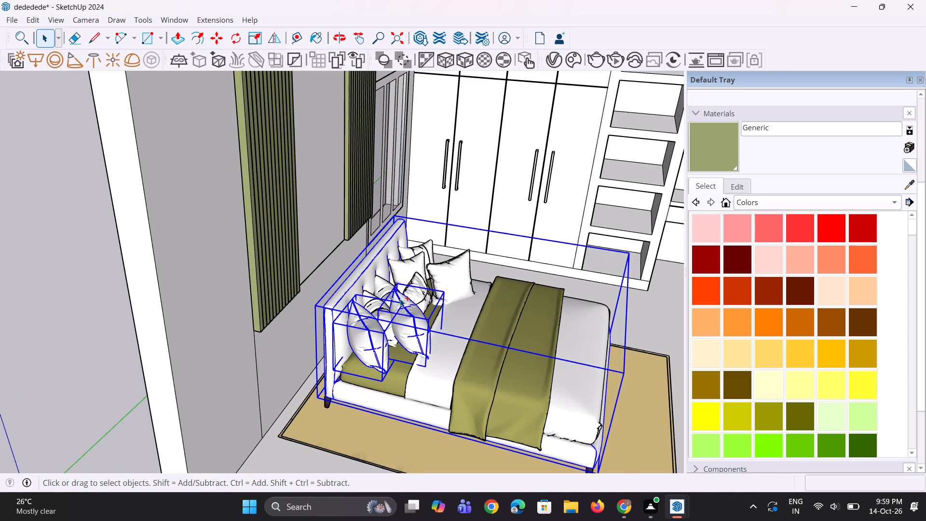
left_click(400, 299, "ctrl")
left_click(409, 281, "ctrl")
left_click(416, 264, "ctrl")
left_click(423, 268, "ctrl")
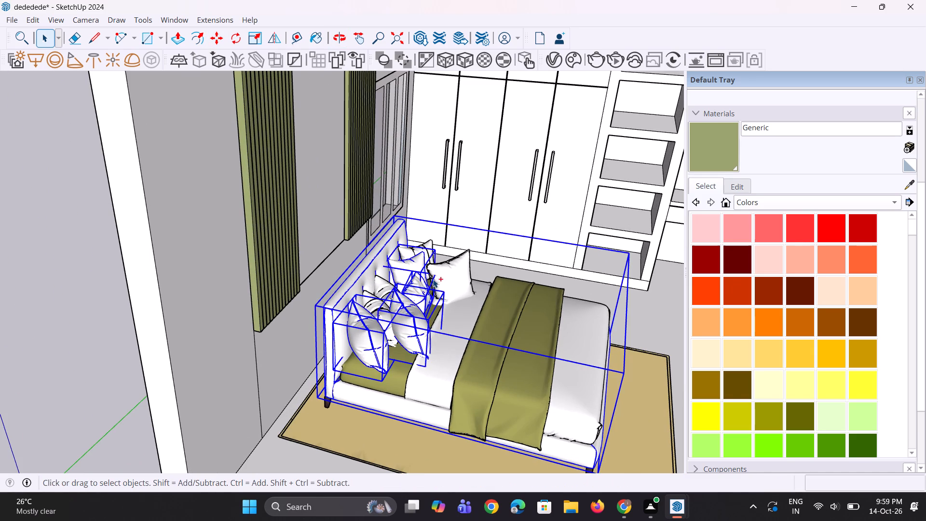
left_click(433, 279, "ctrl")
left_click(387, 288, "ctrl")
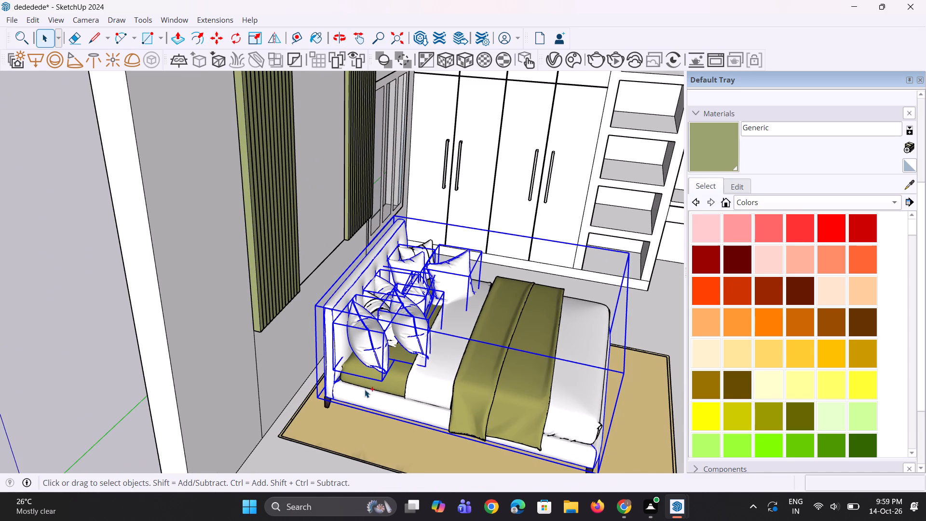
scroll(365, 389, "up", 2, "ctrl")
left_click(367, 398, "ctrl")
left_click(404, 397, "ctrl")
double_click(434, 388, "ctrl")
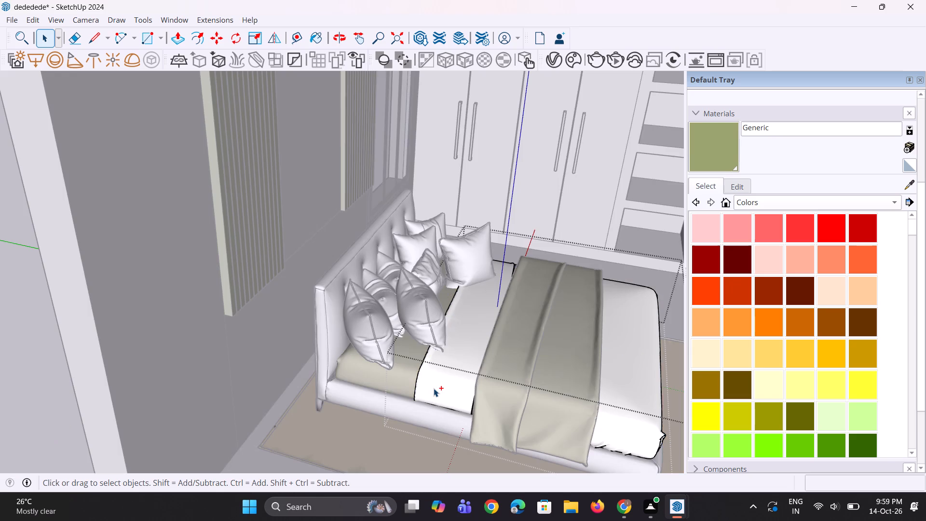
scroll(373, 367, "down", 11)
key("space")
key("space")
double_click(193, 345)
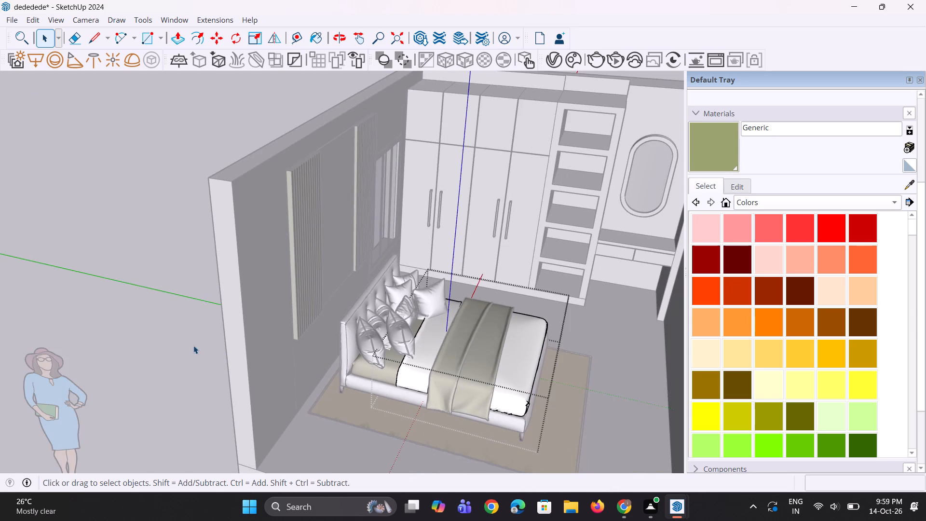
Combine the bed frame with headboard, all pillows, mattress, bedding, olive throw and legs into one group.
scroll(327, 343, "up", 2)
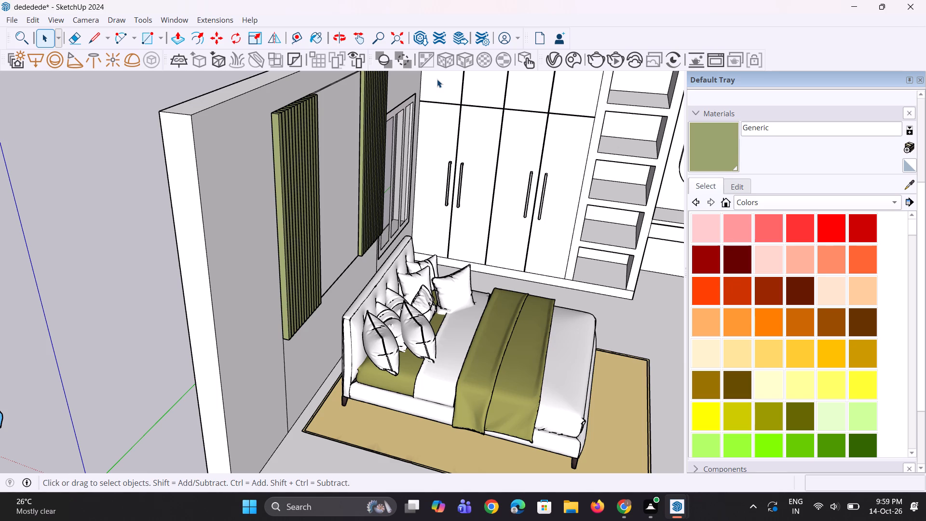
scroll(399, 59, "down", 4)
scroll(306, 273, "down", 4)
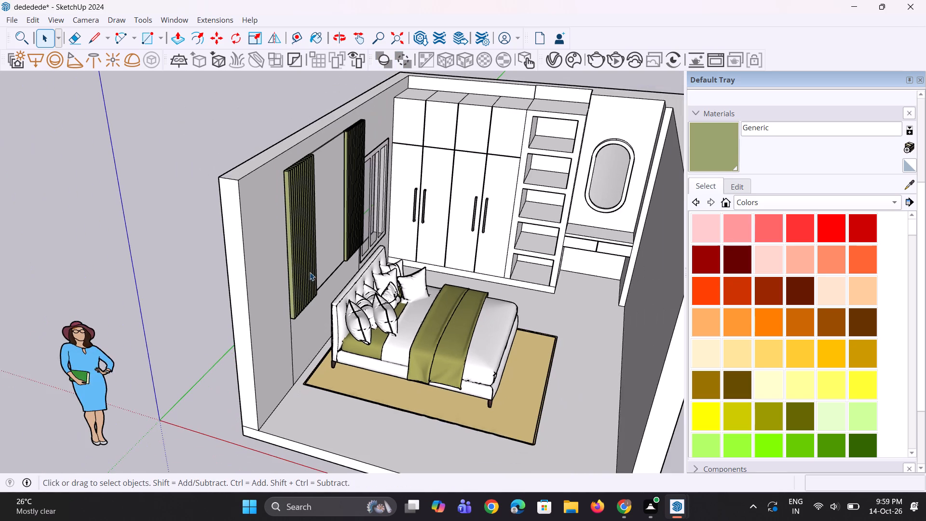
scroll(299, 211, "down", 6)
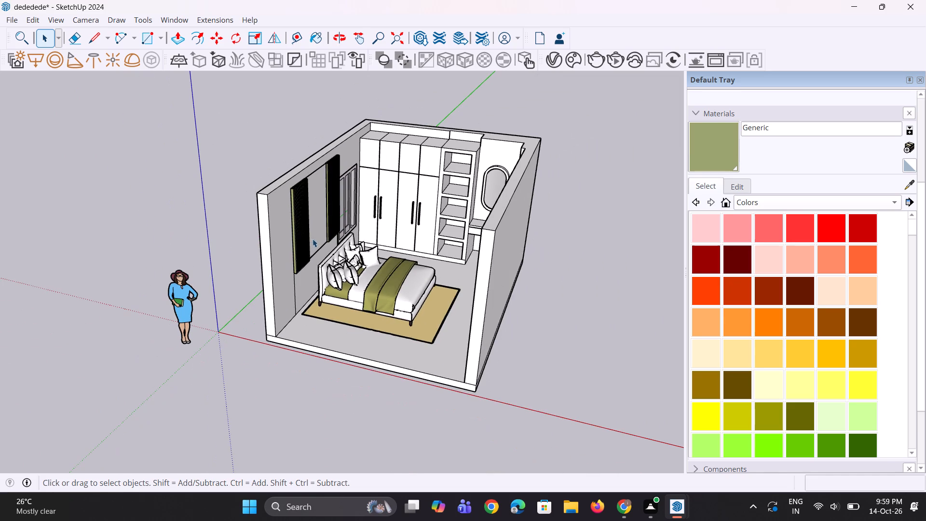
scroll(298, 291, "up", 6)
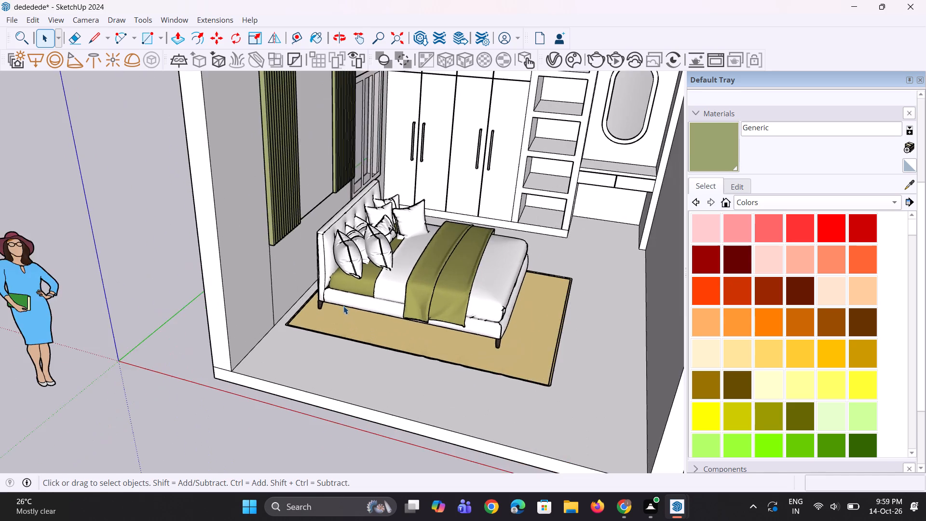
scroll(342, 304, "up", 8)
left_click(342, 292)
scroll(391, 281, "up", 7)
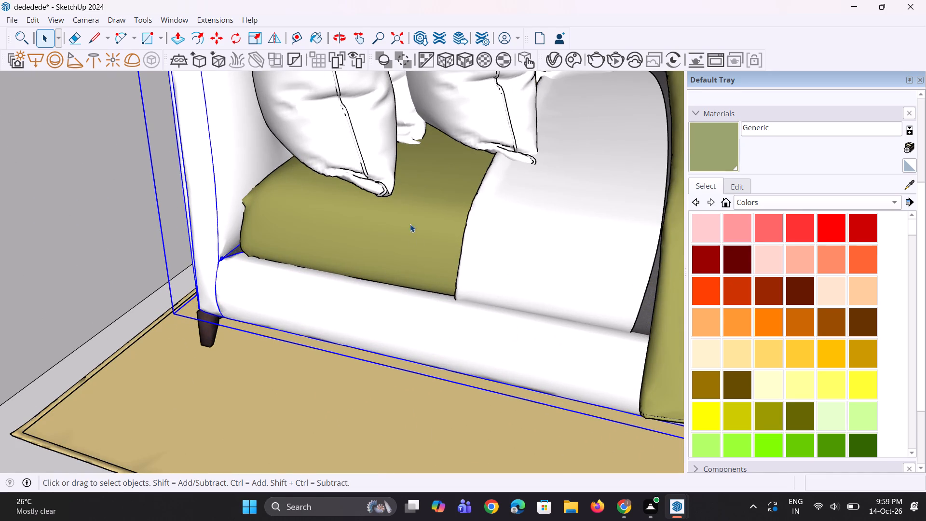
left_click(352, 160, "ctrl")
scroll(286, 356, "down", 10)
scroll(399, 149, "up", 3)
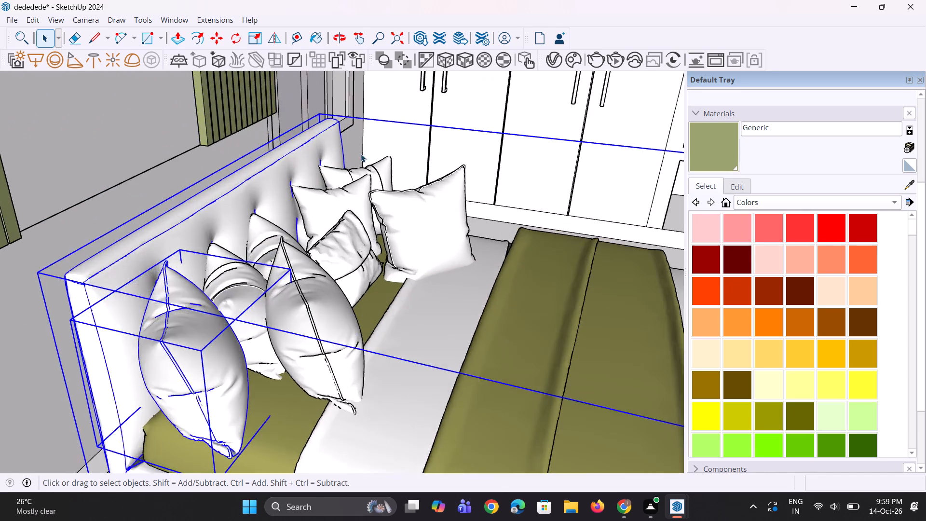
scroll(361, 154, "up", 4)
left_click(371, 188, "ctrl")
left_click(430, 250, "ctrl")
left_click(343, 237, "ctrl")
left_click(352, 330, "ctrl")
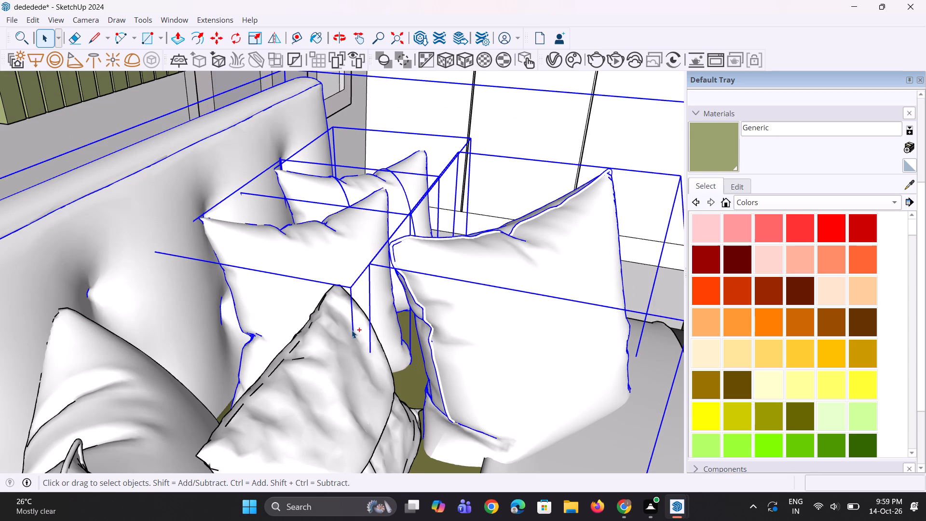
scroll(335, 351, "down", 16)
scroll(317, 327, "up", 3)
left_click(300, 339, "ctrl")
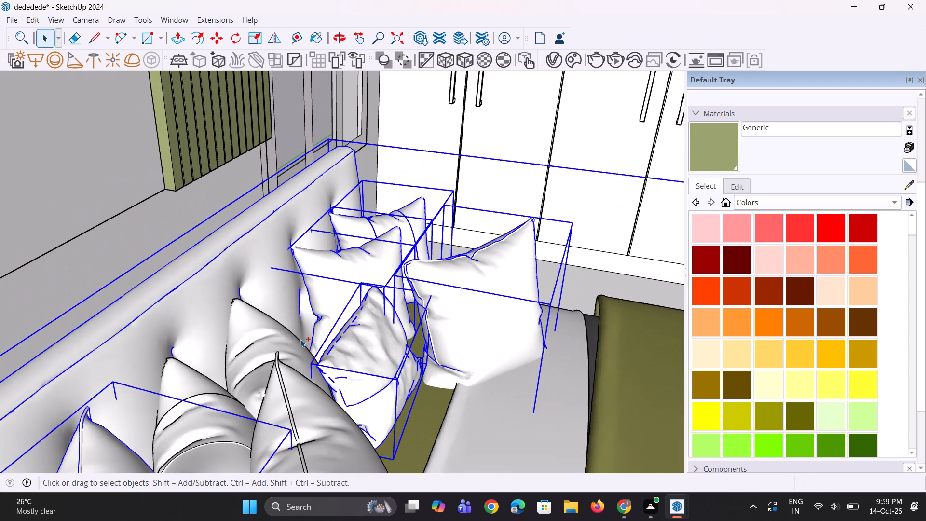
left_click(311, 402, "ctrl")
left_click(228, 408, "ctrl")
scroll(287, 313, "down", 5)
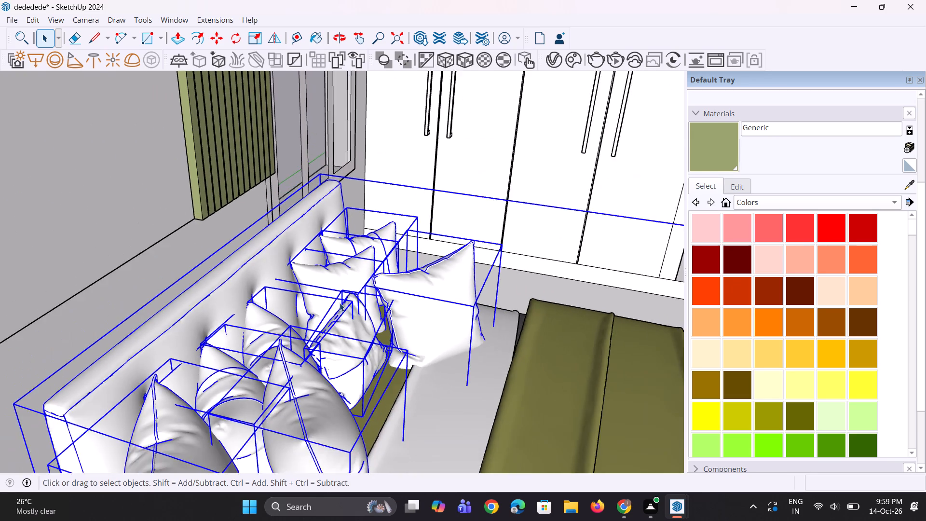
scroll(340, 303, "down", 20)
scroll(382, 384, "up", 5)
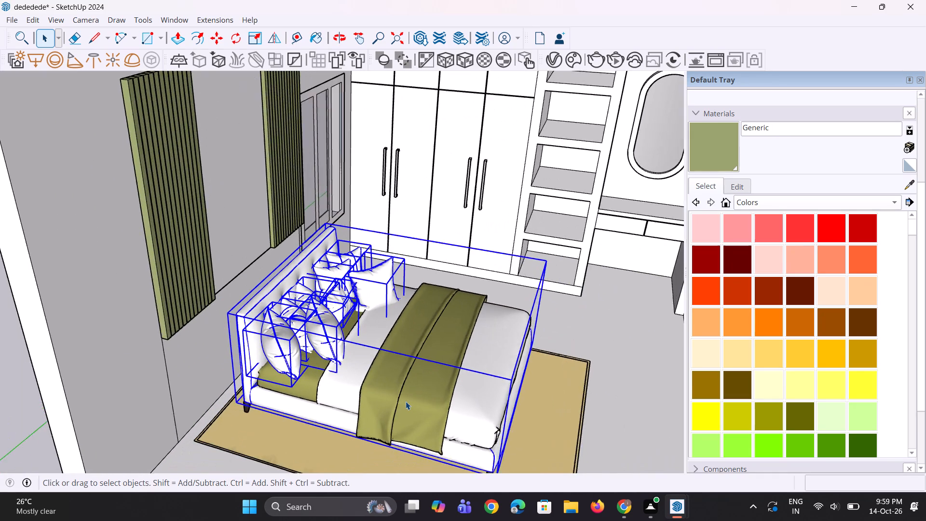
scroll(406, 401, "up", 4)
left_click(409, 405, "ctrl")
left_click(318, 380, "ctrl")
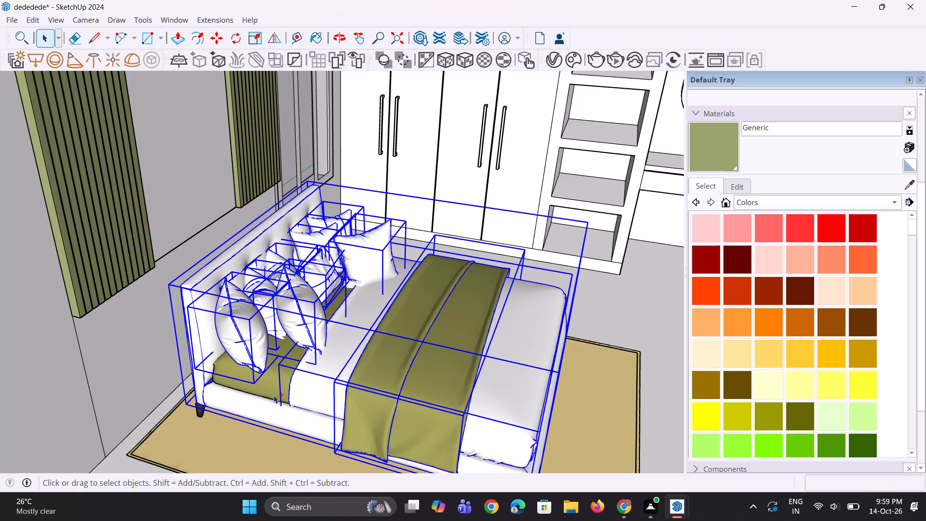
left_click(264, 374, "ctrl")
scroll(289, 365, "down", 11)
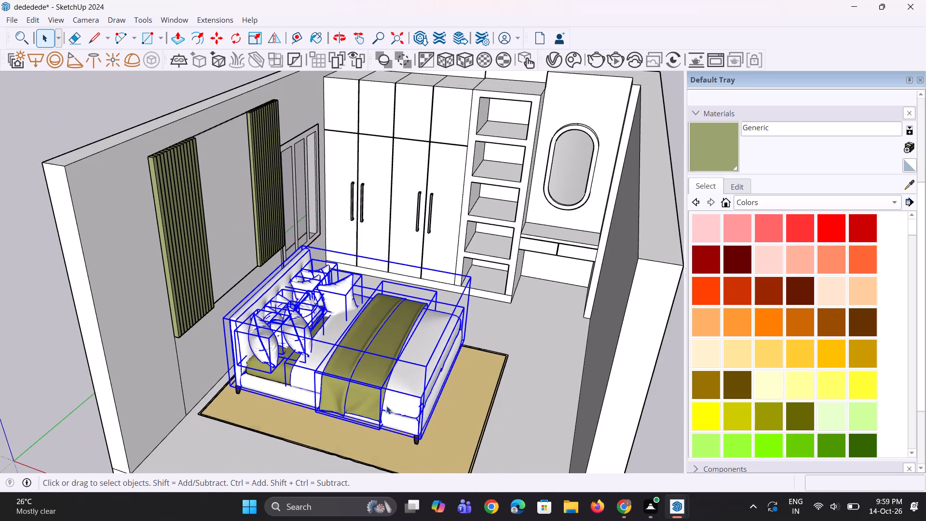
scroll(392, 411, "up", 2)
scroll(419, 473, "up", 13)
left_click(425, 413, "ctrl")
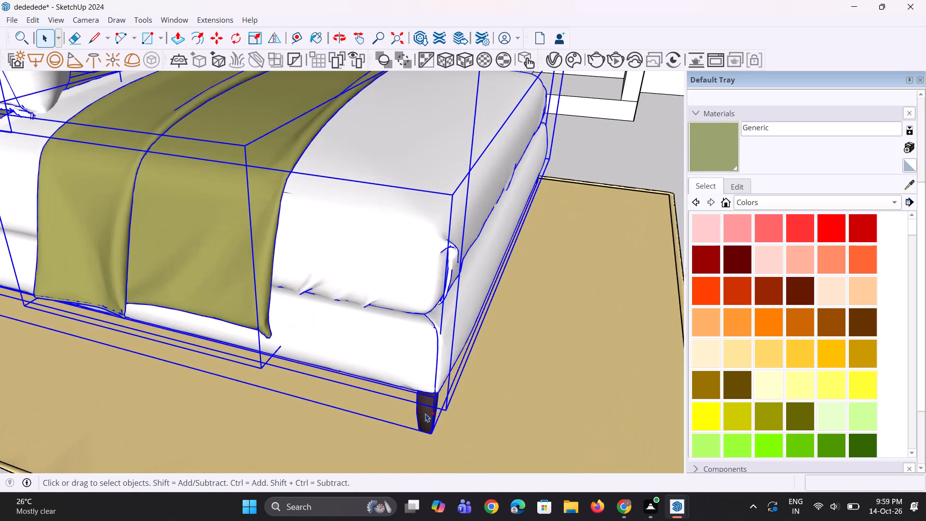
scroll(430, 413, "down", 12)
middle_click_drag(433, 411, 502, 406)
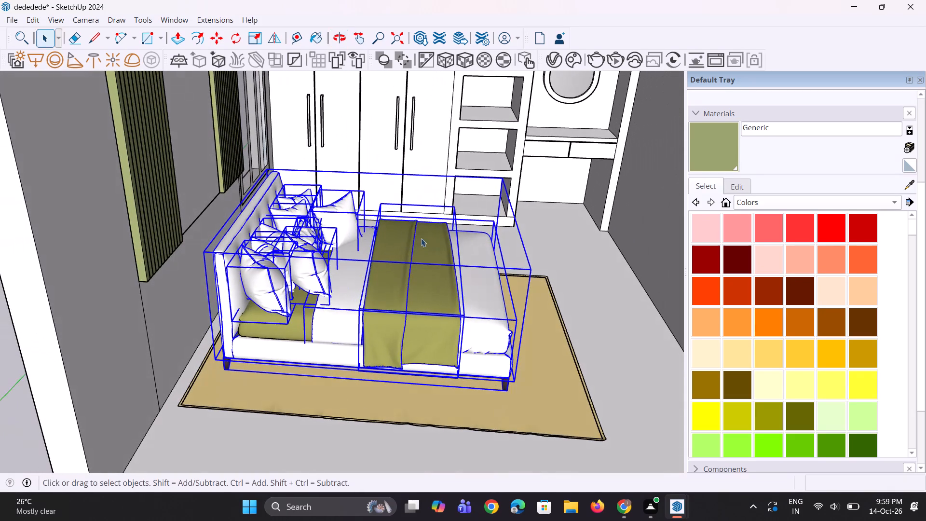
right_click(395, 269)
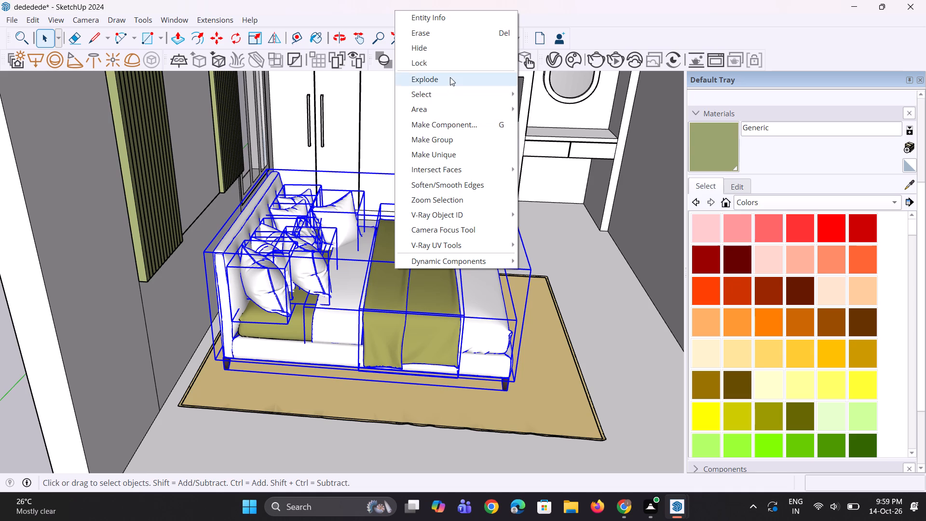
left_click(445, 133)
Move the bed group about 7 inches along the red axis toward the headboard wall.
scroll(341, 310, "down", 3)
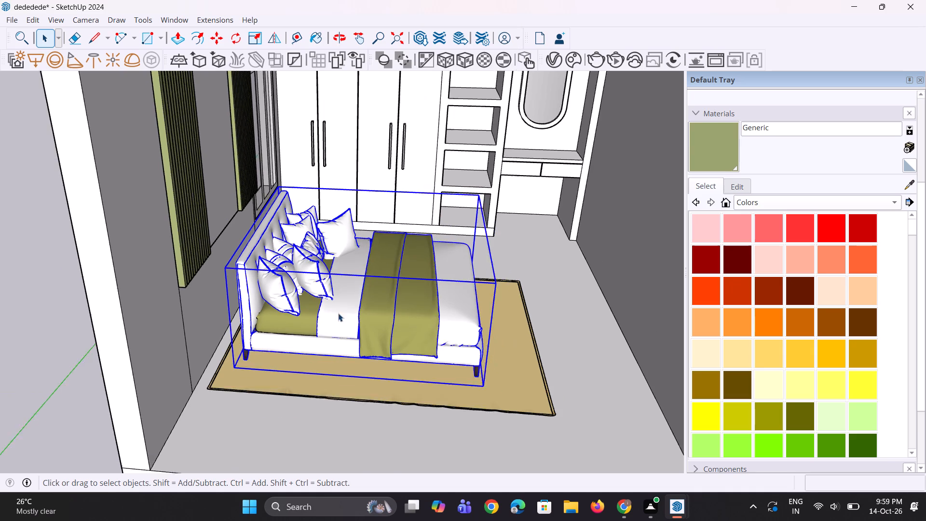
scroll(270, 356, "up", 8)
key("m")
scroll(266, 357, "up", 4)
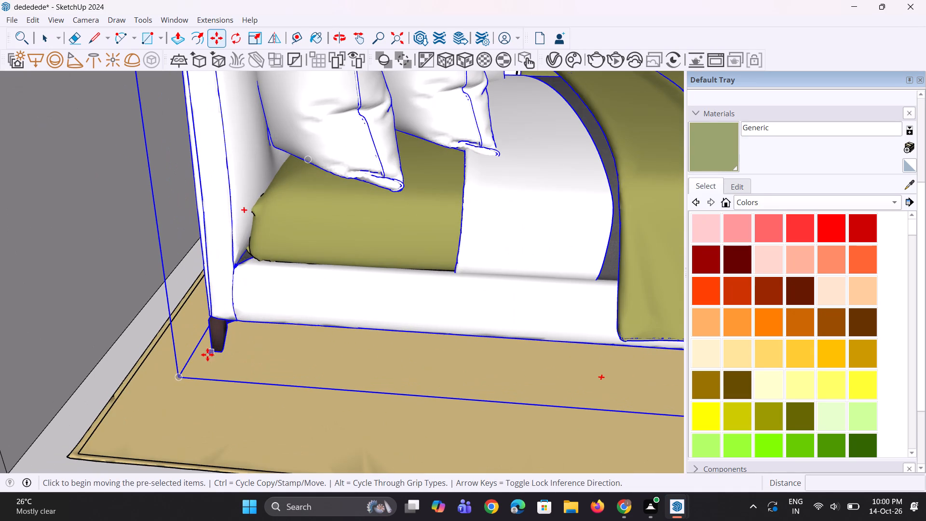
left_click(183, 378)
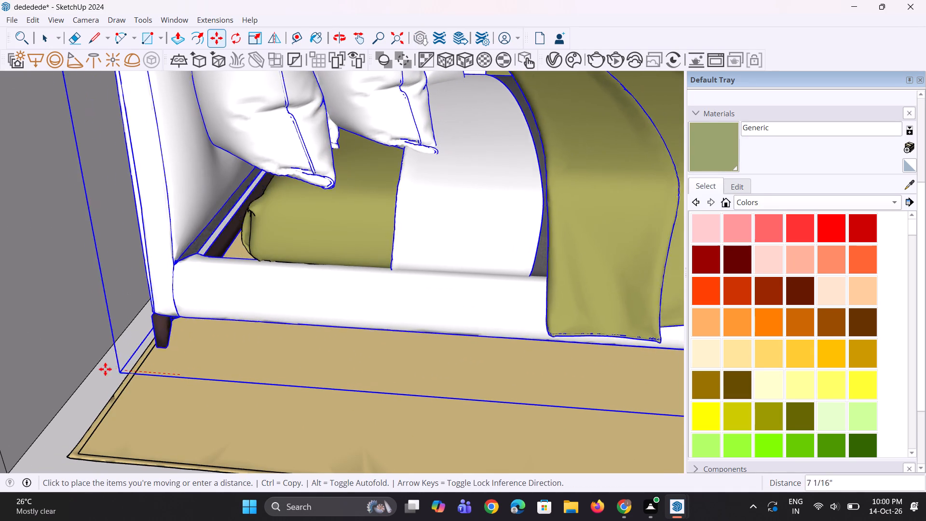
left_click(101, 369)
scroll(243, 378, "down", 6)
Move the beige rug under the bed a few inches toward the headboard wall.
scroll(254, 369, "down", 5)
middle_click_drag(267, 351, 302, 349)
scroll(281, 349, "up", 1)
key("space")
key("space")
left_click(272, 399)
scroll(243, 412, "up", 3)
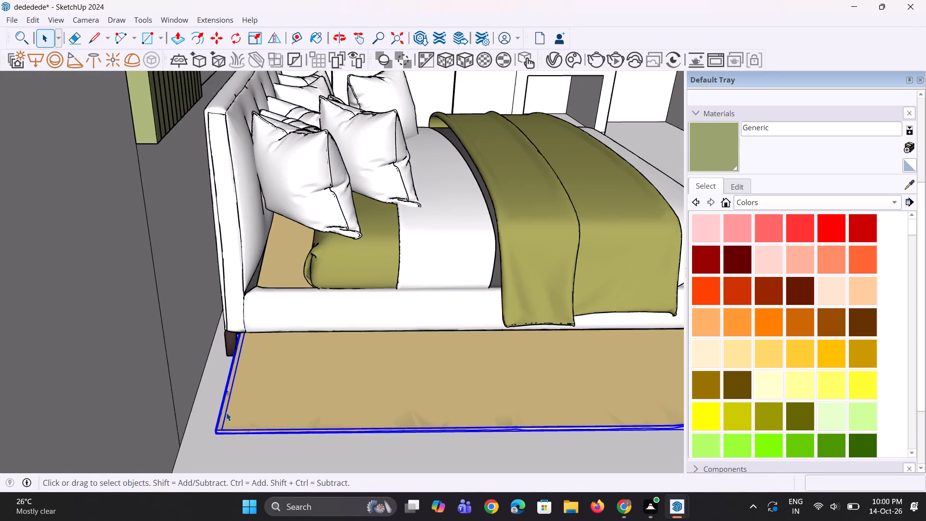
scroll(226, 412, "up", 2)
key("m")
scroll(227, 418, "up", 2)
left_click(215, 447)
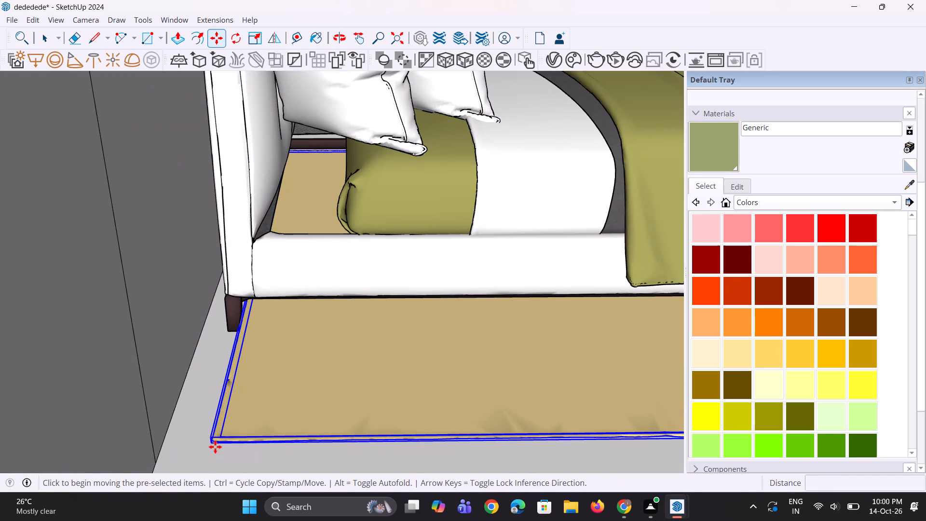
left_click(185, 445)
scroll(205, 438, "down", 11)
middle_click_drag(376, 474, 281, 450)
scroll(283, 426, "down", 5)
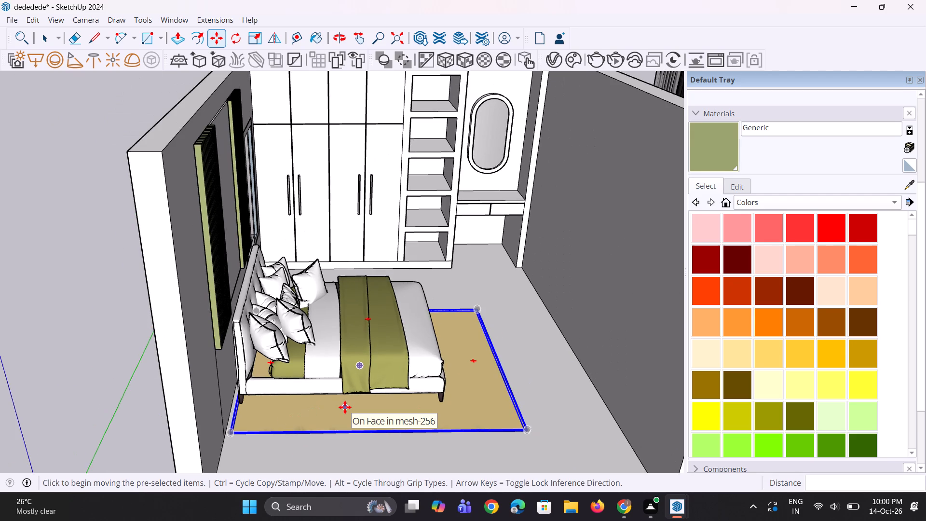
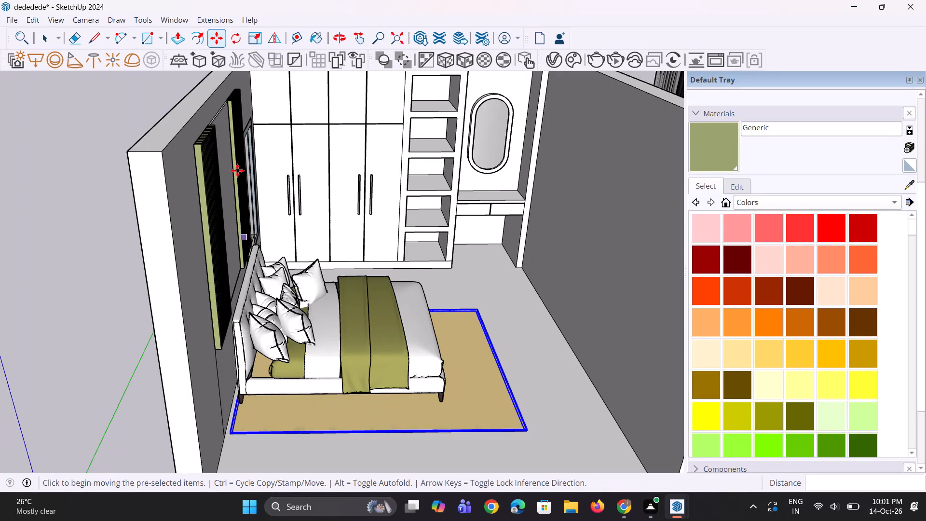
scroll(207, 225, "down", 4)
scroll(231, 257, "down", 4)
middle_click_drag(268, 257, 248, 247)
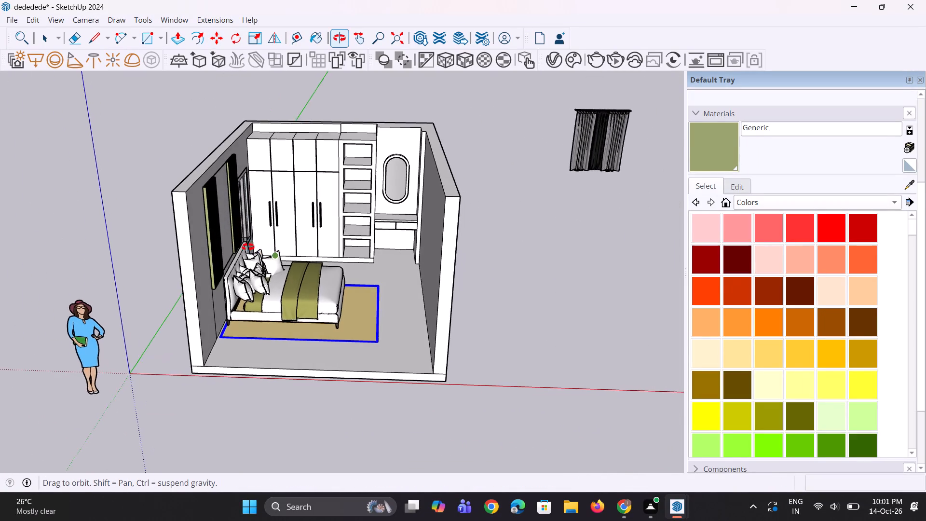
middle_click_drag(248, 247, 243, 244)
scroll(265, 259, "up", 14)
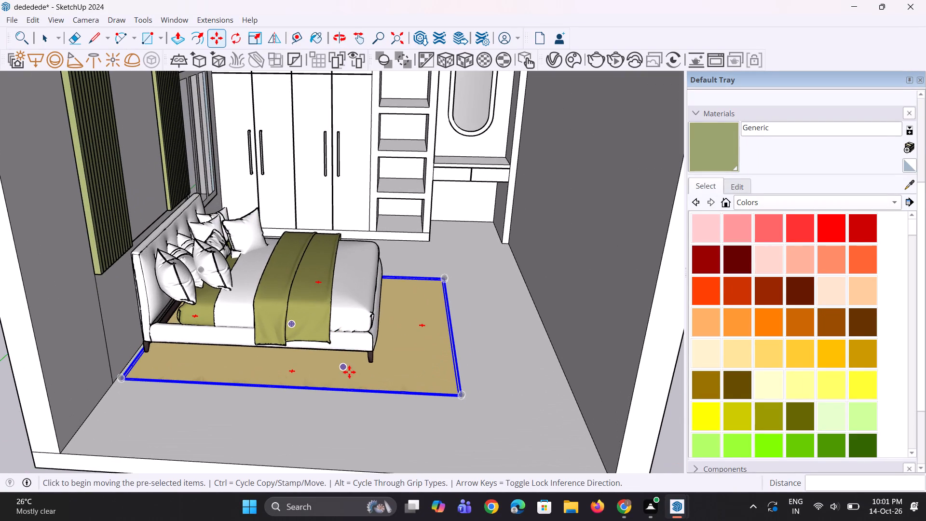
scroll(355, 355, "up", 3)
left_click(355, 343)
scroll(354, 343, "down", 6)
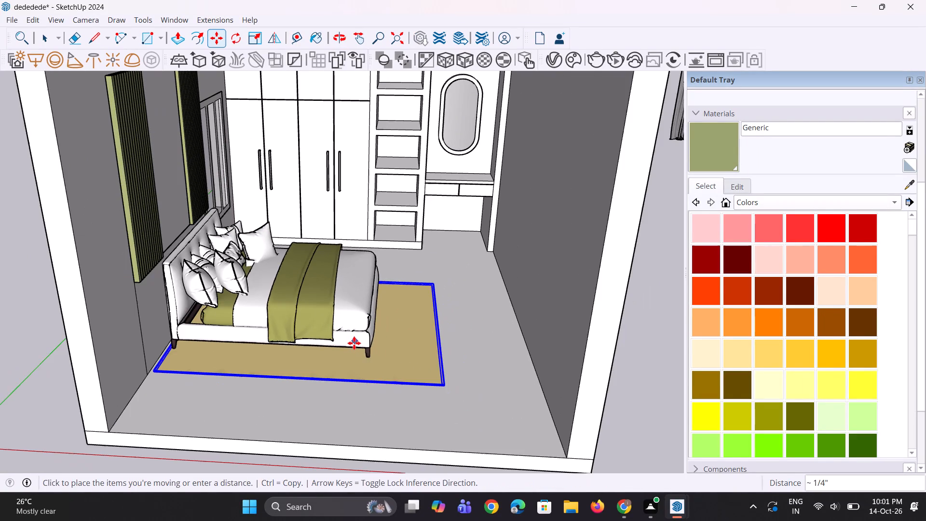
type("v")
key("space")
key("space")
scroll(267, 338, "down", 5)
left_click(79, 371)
Examine the room from several angles, checking how the bed and rug sit against the slatted headboard wall.
middle_click(156, 357)
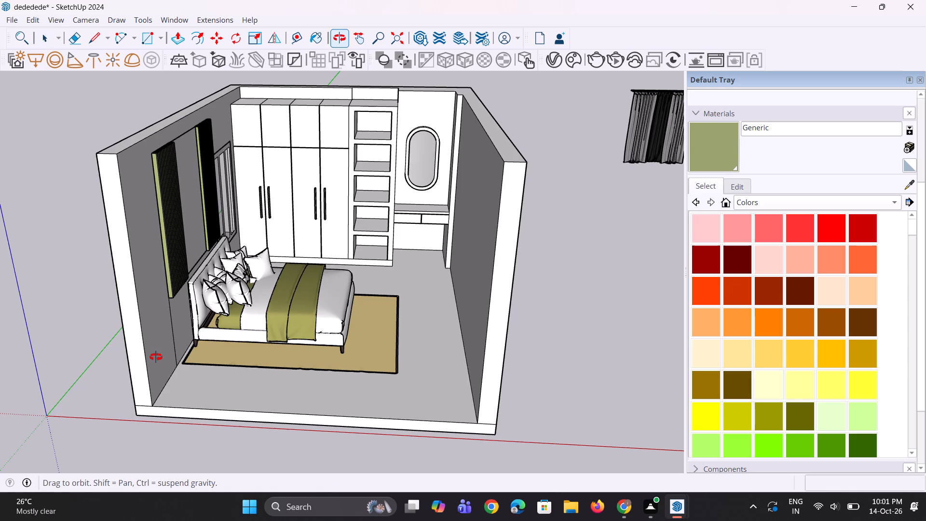
middle_click_drag(213, 342, 121, 356)
scroll(123, 356, "down", 1)
scroll(123, 344, "up", 4)
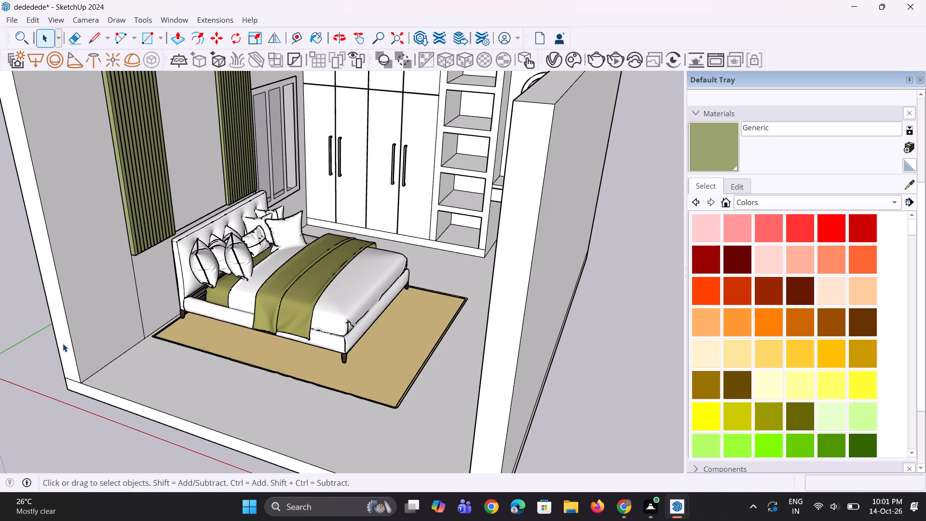
scroll(92, 349, "down", 4)
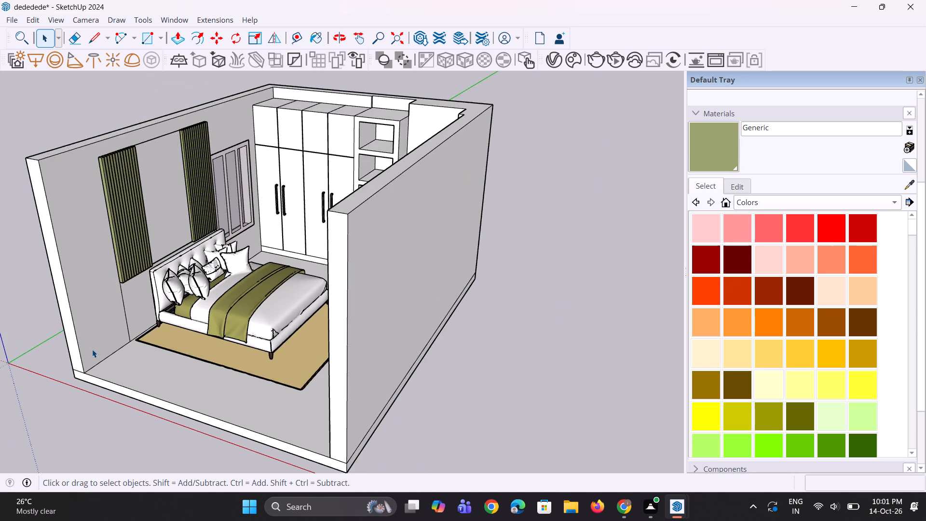
scroll(92, 349, "down", 3)
middle_click_drag(122, 354, 121, 360)
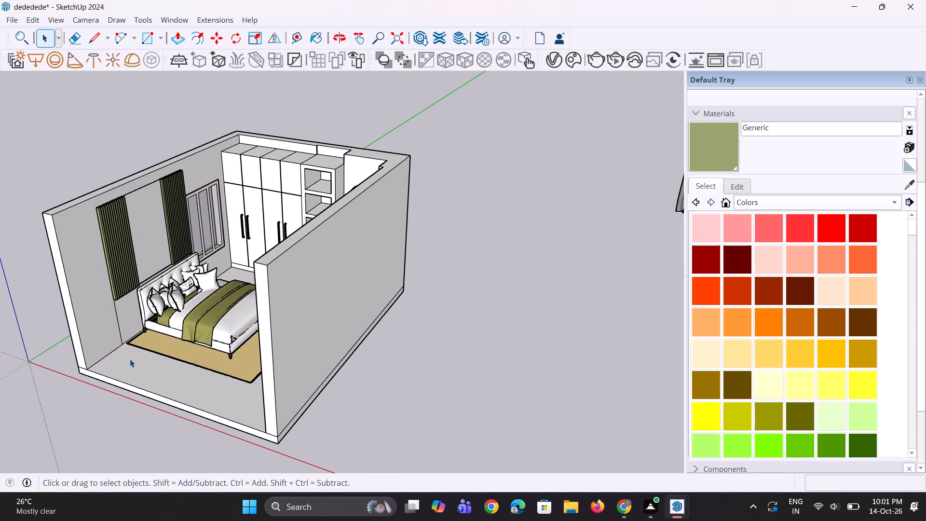
scroll(130, 359, "up", 6)
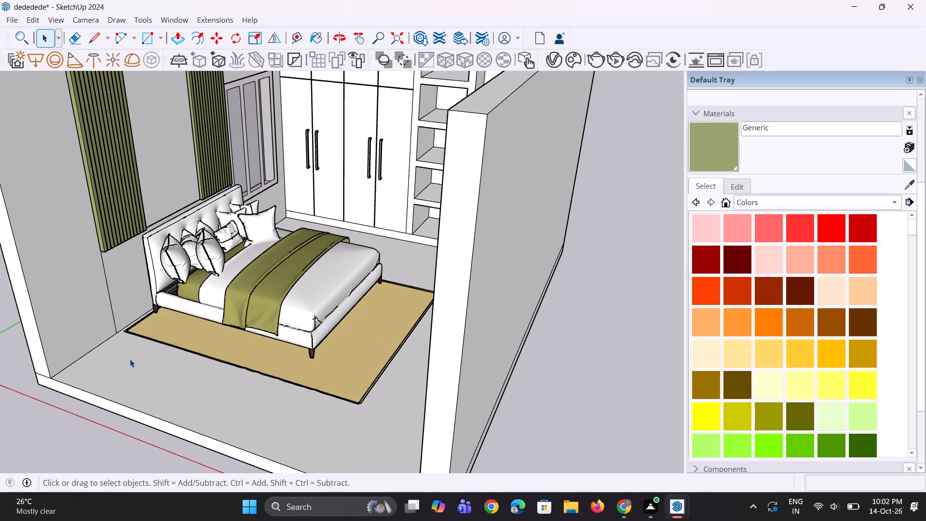
scroll(130, 359, "down", 4)
middle_click_drag(130, 359, 104, 334)
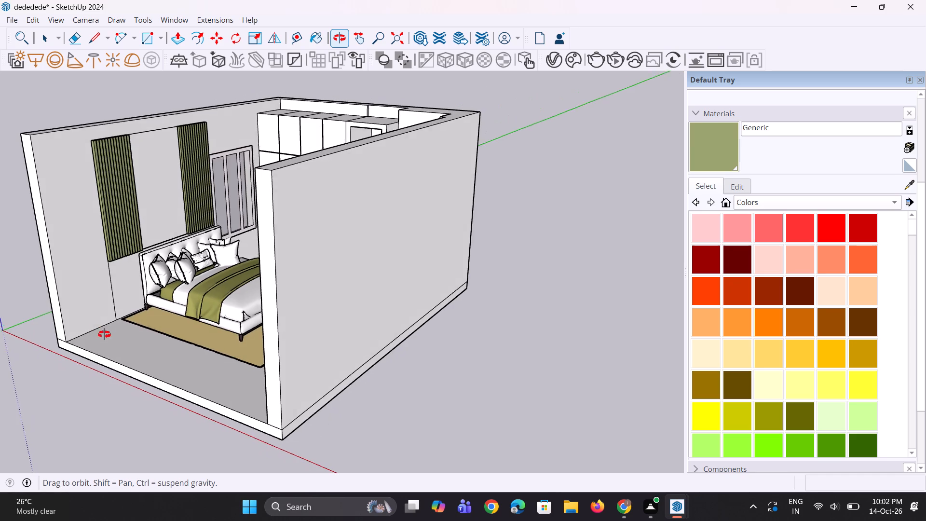
middle_click_drag(104, 334, 114, 343)
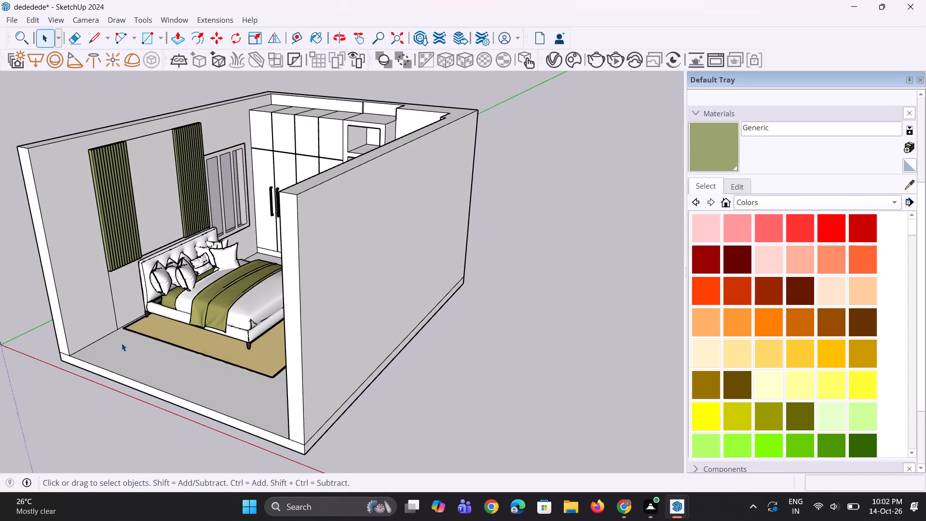
scroll(137, 340, "down", 3)
middle_click_drag(119, 356, 239, 369)
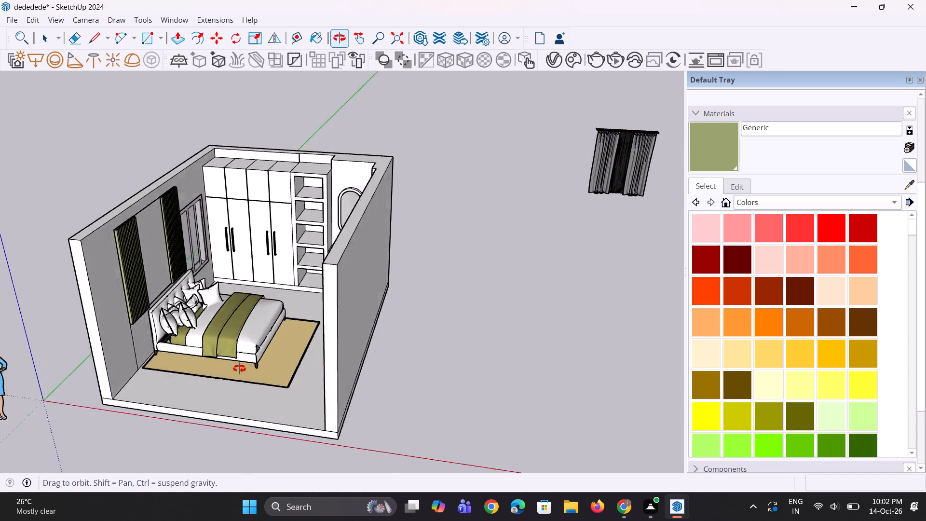
middle_click_drag(239, 369, 219, 362)
scroll(196, 354, "up", 3)
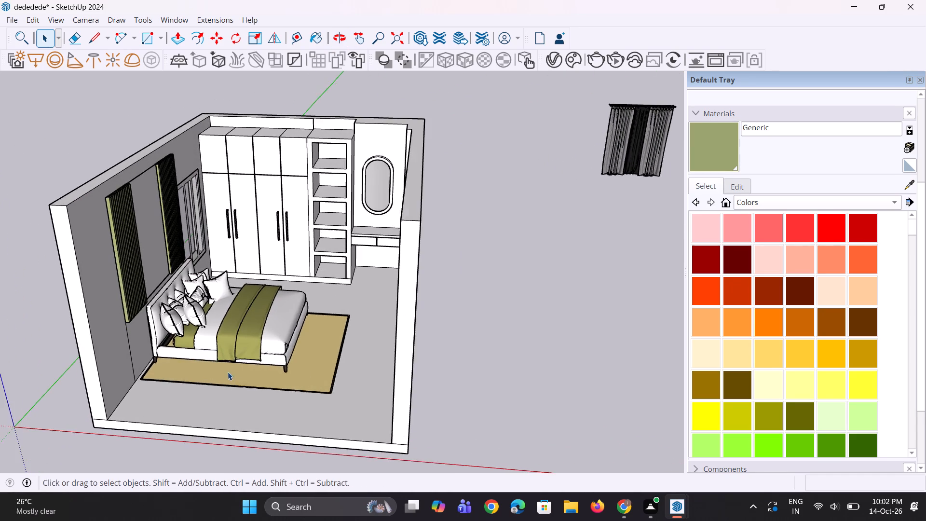
Explode the combined bed group so that its frame, pillows, bedding and throw are separate objects again.
scroll(228, 372, "up", 2)
middle_click_drag(257, 370, 253, 350)
left_click(277, 339)
scroll(296, 342, "up", 2)
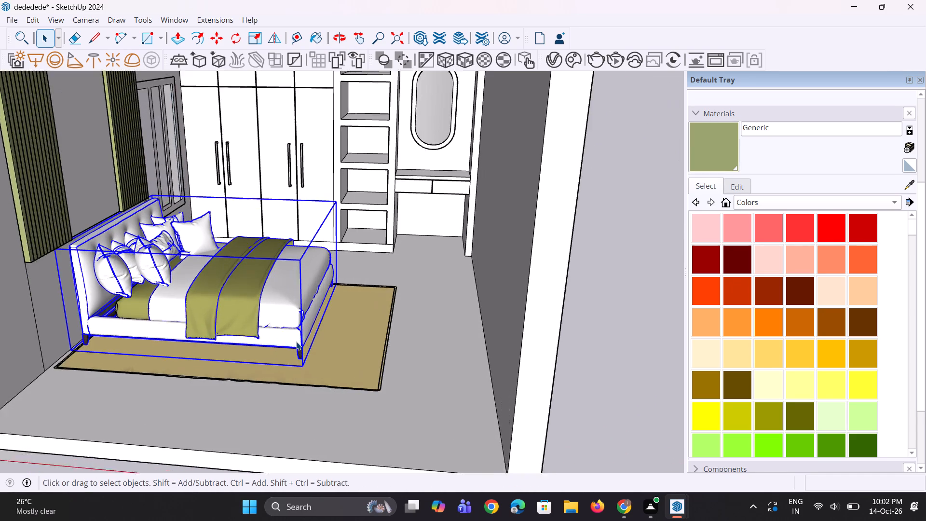
scroll(296, 342, "up", 2)
right_click(297, 341)
left_click(327, 182)
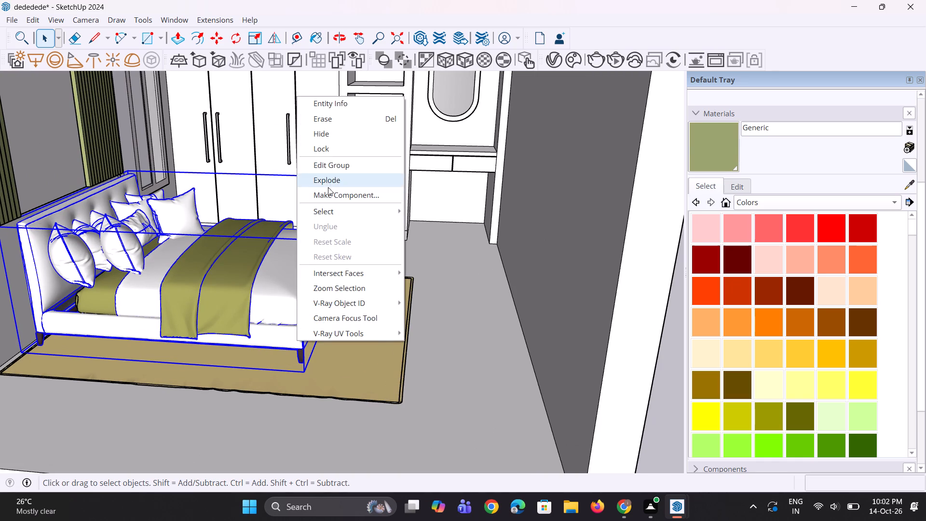
scroll(291, 374, "down", 4)
left_click(589, 330)
Open the bed frame group and its nested frame for editing, and paint the near side and foot rails with Color D01.
scroll(222, 344, "up", 3)
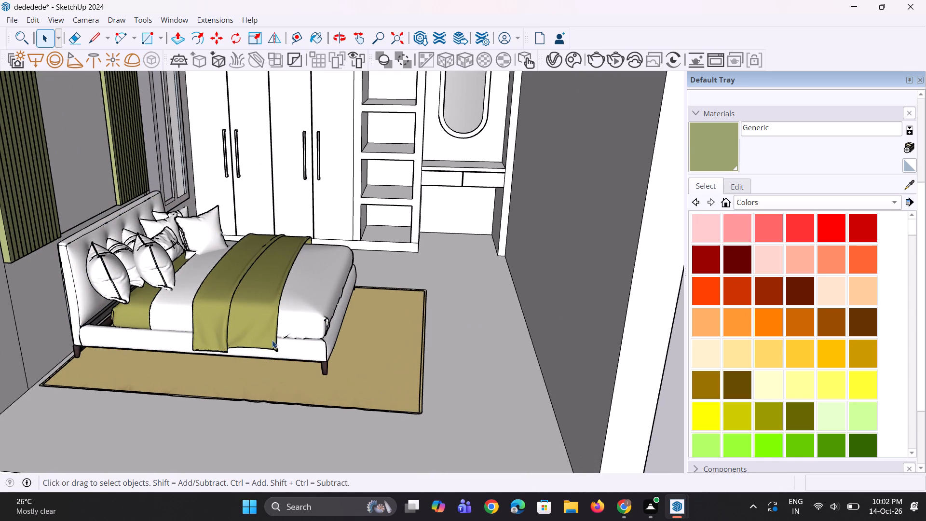
left_click(291, 352)
scroll(297, 349, "up", 2)
right_click(297, 349)
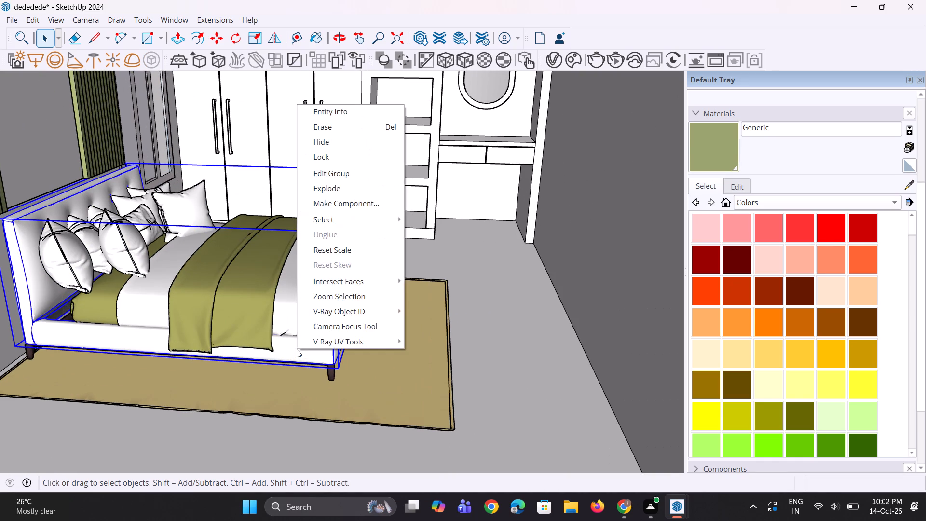
left_click(326, 173)
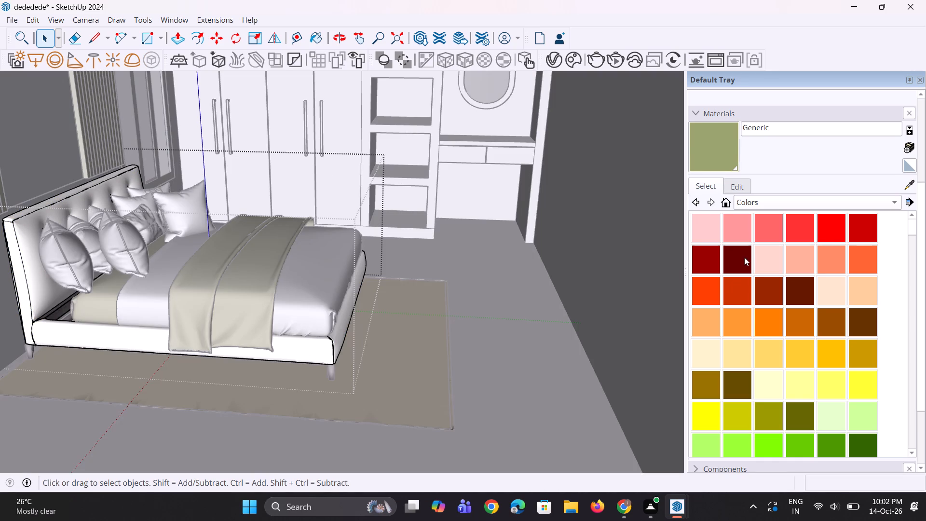
left_click(321, 352)
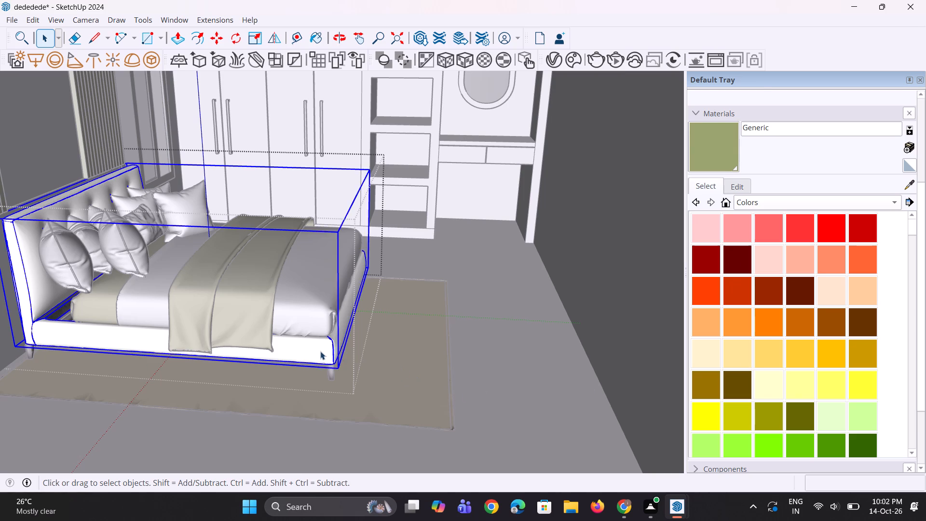
right_click(320, 351)
left_click(363, 72)
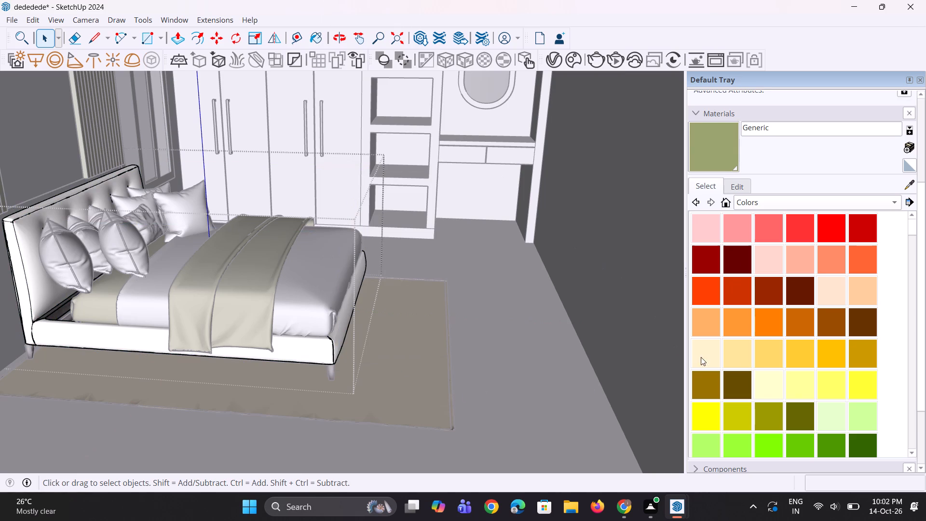
left_click(708, 358)
double_click(320, 357)
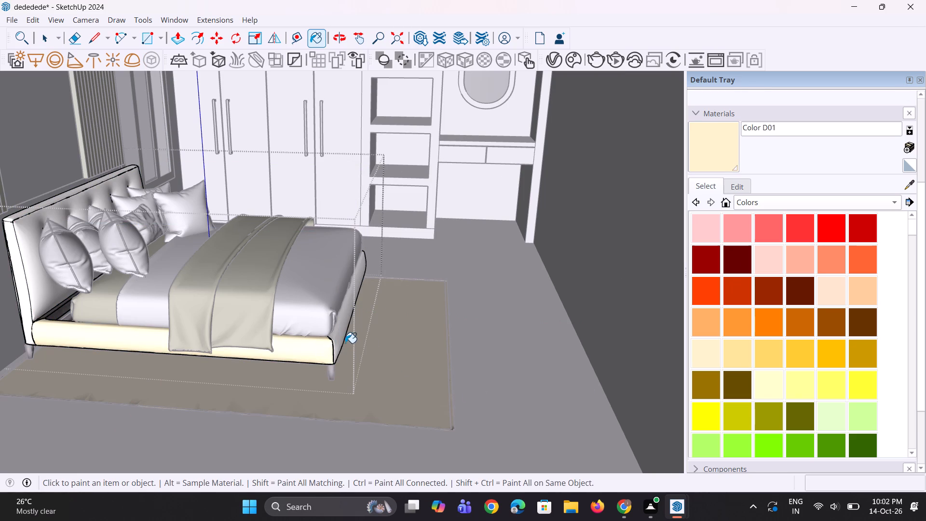
double_click(340, 336)
Paint the headboard's tufted front, near side and top edge with the same cream Color D01.
scroll(335, 337, "up", 1)
middle_click_drag(334, 337, 327, 343)
scroll(318, 334, "down", 2)
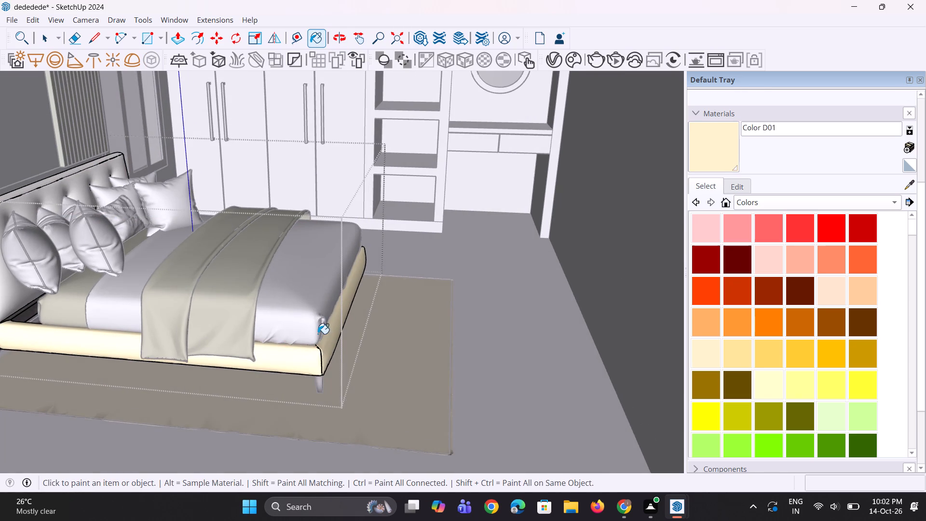
scroll(318, 334, "down", 2)
scroll(140, 312, "up", 2)
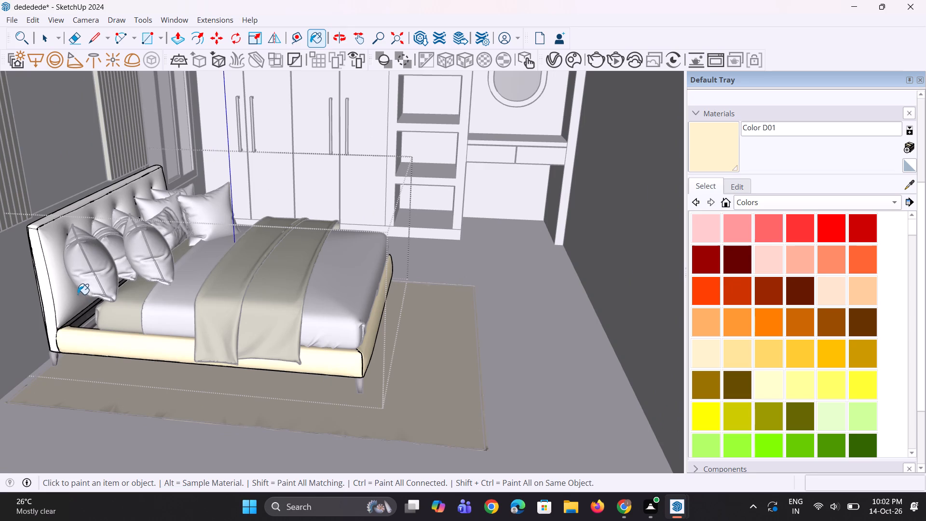
double_click(63, 289)
double_click(63, 289)
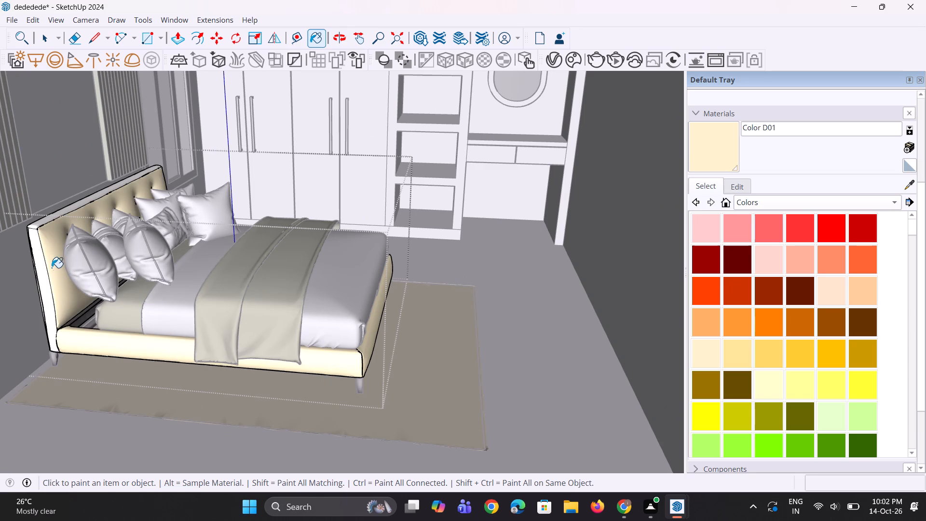
triple_click(35, 255)
double_click(37, 225)
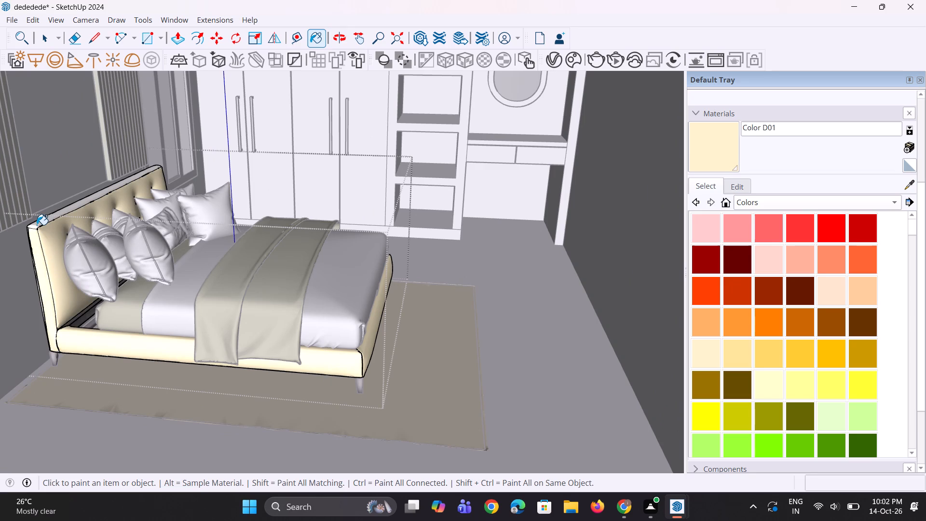
Paint the bed frame's far side rail, on the wardrobe side, and the headboard's far side with Color D01.
scroll(74, 244, "down", 4)
middle_click_drag(202, 369, 218, 427)
scroll(107, 337, "up", 14)
middle_click_drag(111, 373, 107, 373)
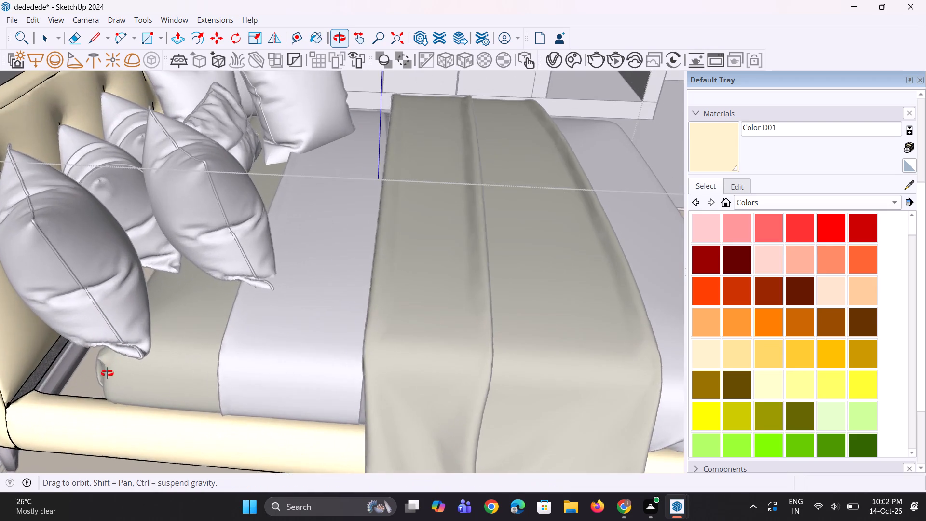
middle_click_drag(107, 373, 278, 321)
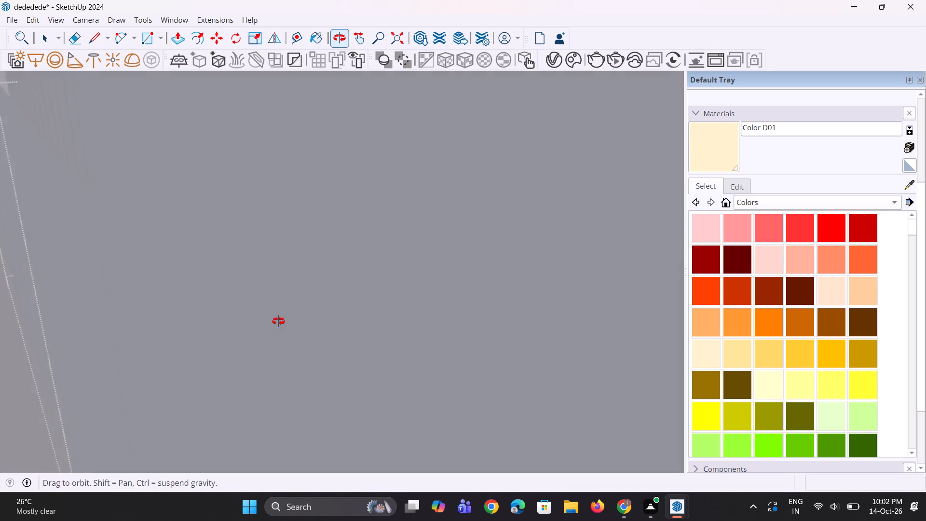
middle_click_drag(278, 321, 176, 345)
scroll(169, 345, "down", 9)
middle_click_drag(338, 341, 261, 365)
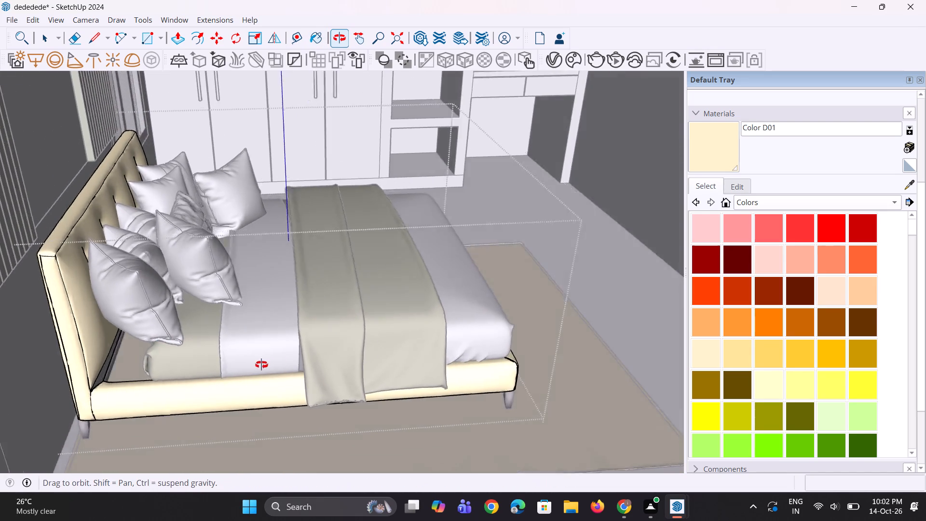
middle_click_drag(261, 365, 39, 378)
middle_click_drag(105, 323, 371, 355)
scroll(398, 355, "down", 5)
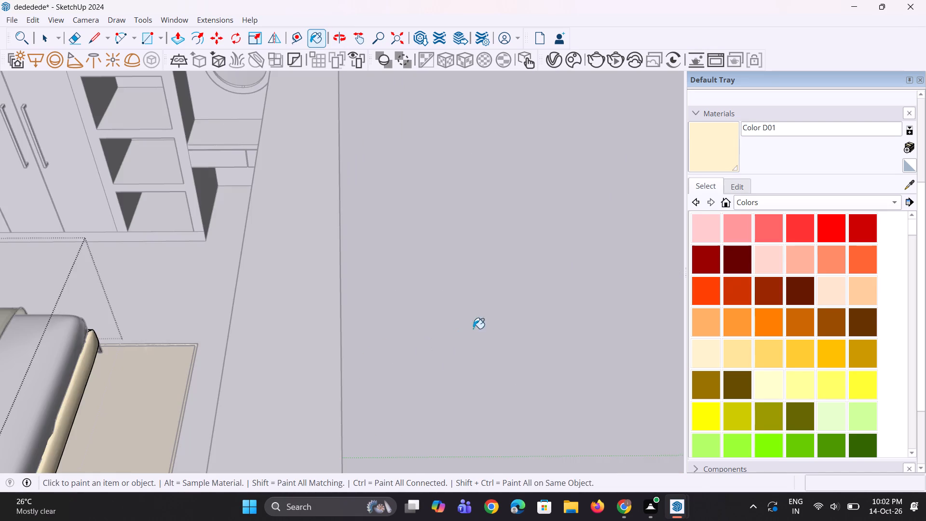
scroll(460, 233, "down", 13)
middle_click_drag(344, 258, 324, 432)
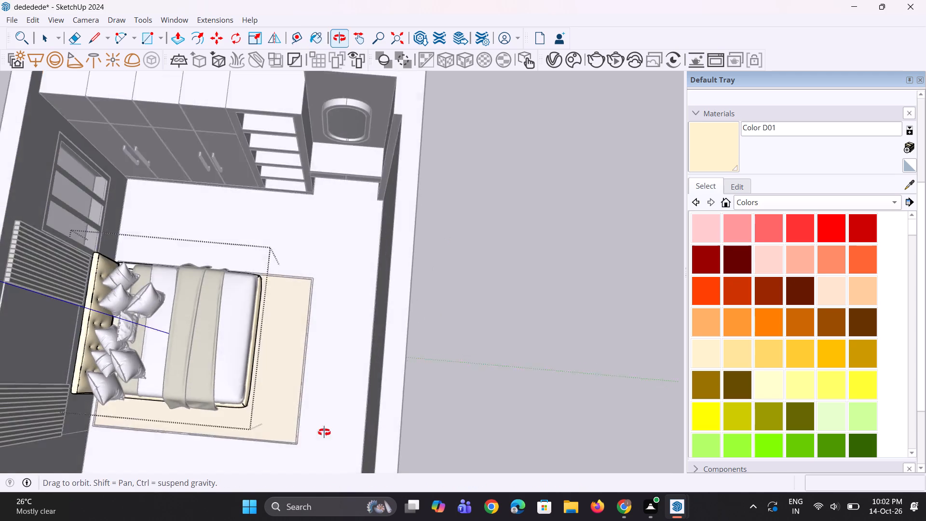
middle_click_drag(324, 432, 325, 432)
scroll(185, 212, "up", 14)
middle_click_drag(253, 341, 268, 386)
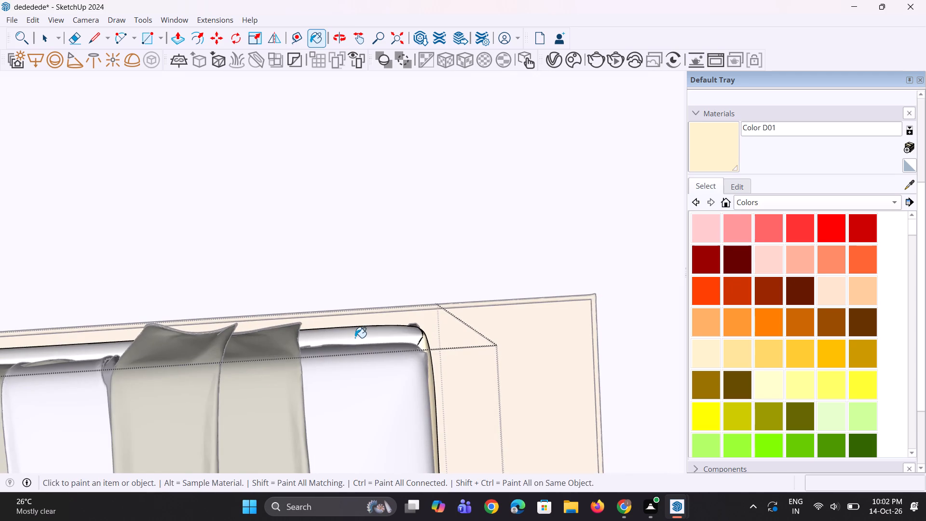
double_click(355, 338)
scroll(421, 324, "down", 5)
scroll(28, 351, "up", 3)
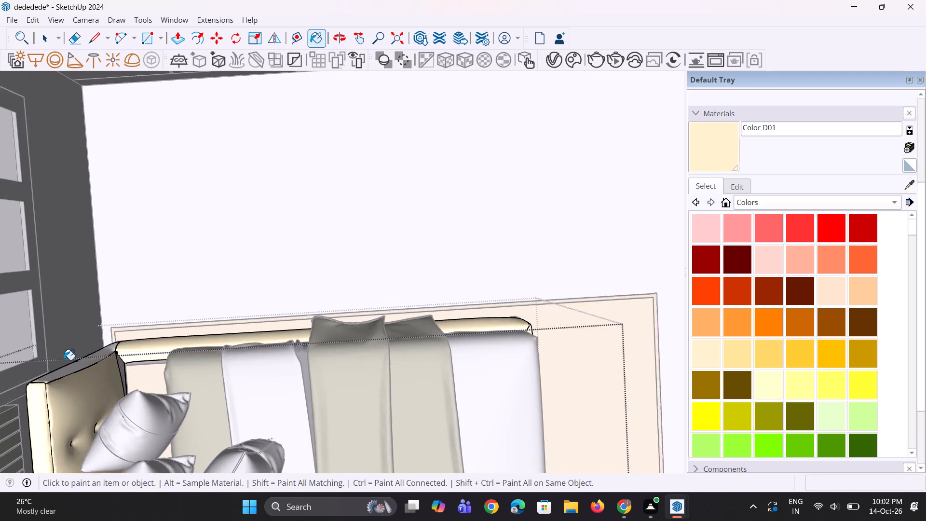
scroll(64, 360, "up", 1)
double_click(73, 368)
Paint the remaining frame face beside the headboard's near base with Color D01 and finish editing the bed frame.
scroll(159, 312, "down", 5)
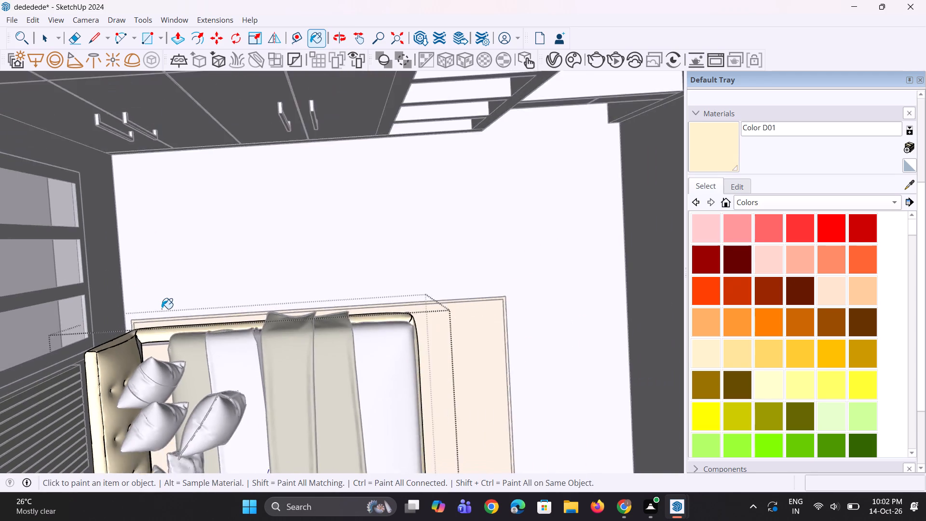
scroll(162, 309, "down", 11)
middle_click_drag(285, 478, 266, 346)
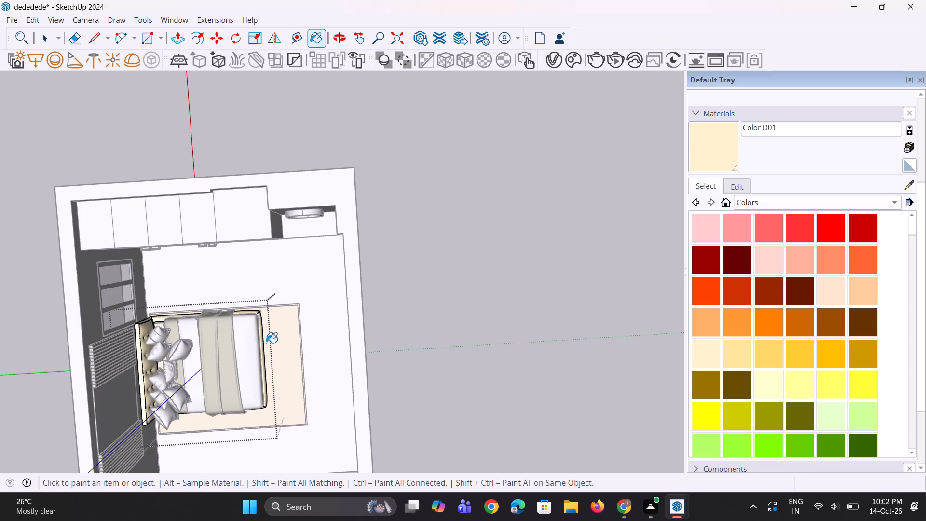
scroll(266, 343, "down", 3)
middle_click_drag(230, 406, 229, 183)
scroll(204, 442, "up", 6)
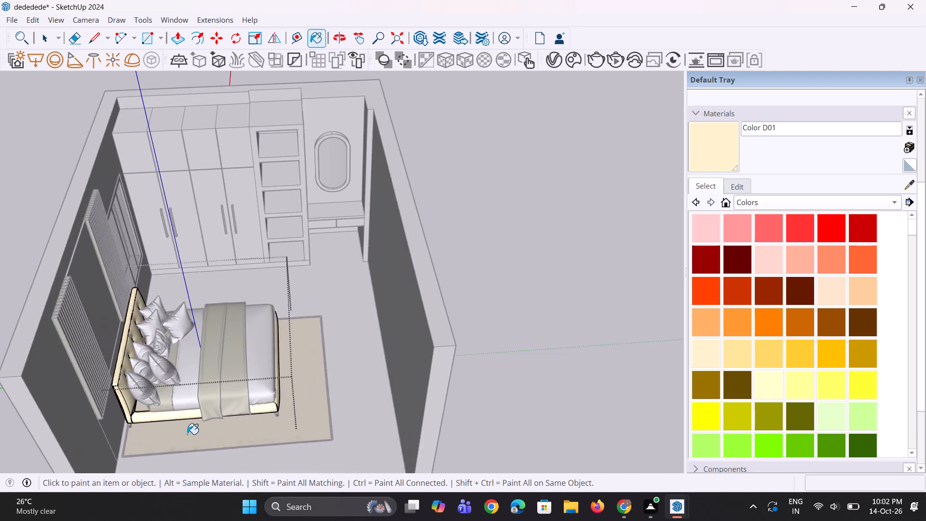
scroll(187, 434, "up", 6)
double_click(117, 396)
scroll(117, 396, "down", 3)
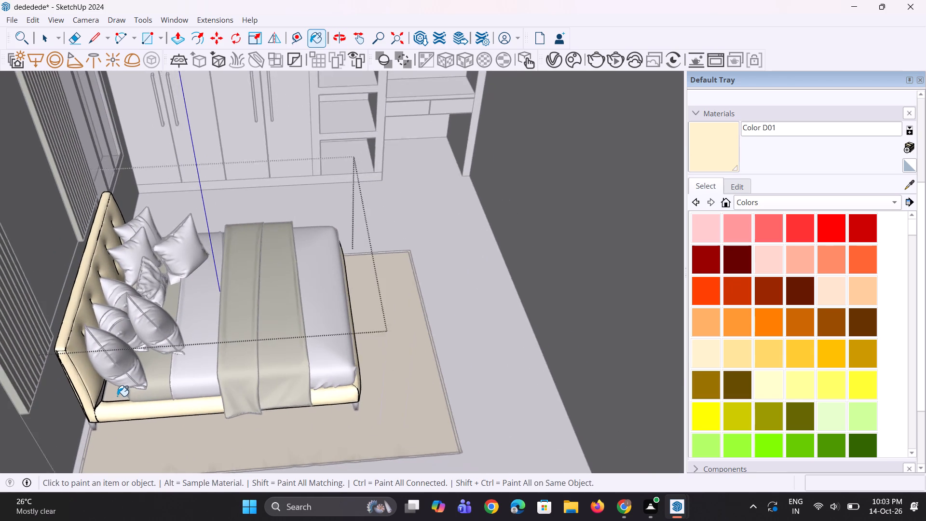
middle_click_drag(117, 410, 84, 408)
scroll(117, 390, "down", 5)
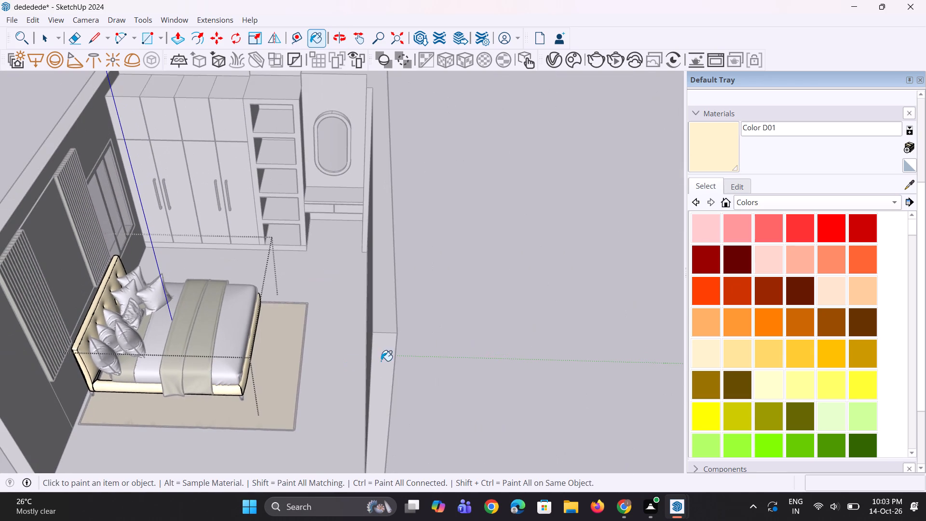
key("space")
key("space")
double_click(496, 403)
key("space")
key("space")
triple_click(496, 403)
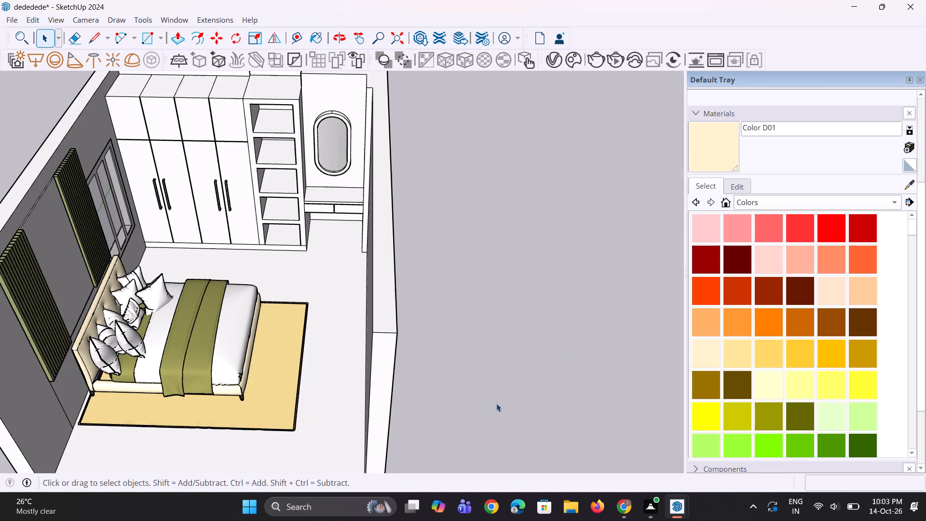
Examine the recoloured bed frame closely around its near foot corner.
scroll(201, 348, "down", 4)
scroll(202, 352, "up", 1)
middle_click_drag(202, 352, 208, 313)
scroll(204, 395, "up", 4)
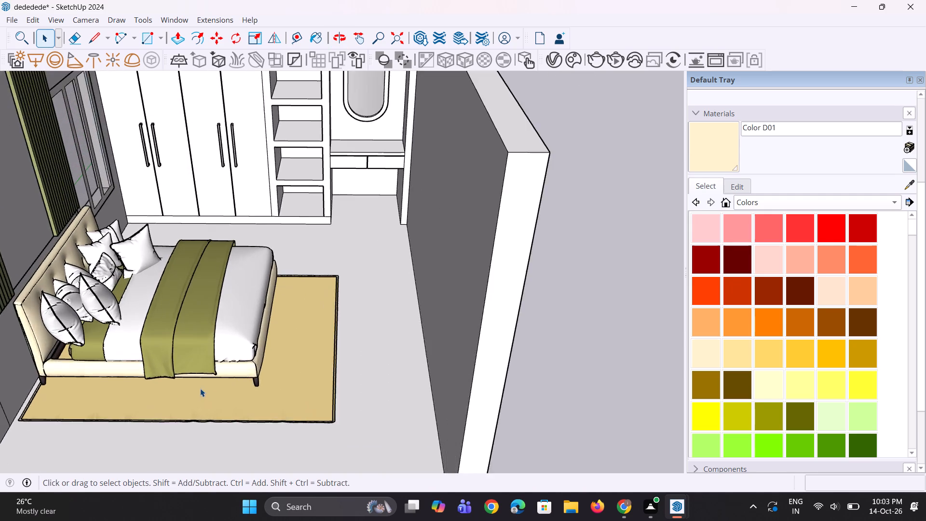
scroll(200, 388, "up", 4)
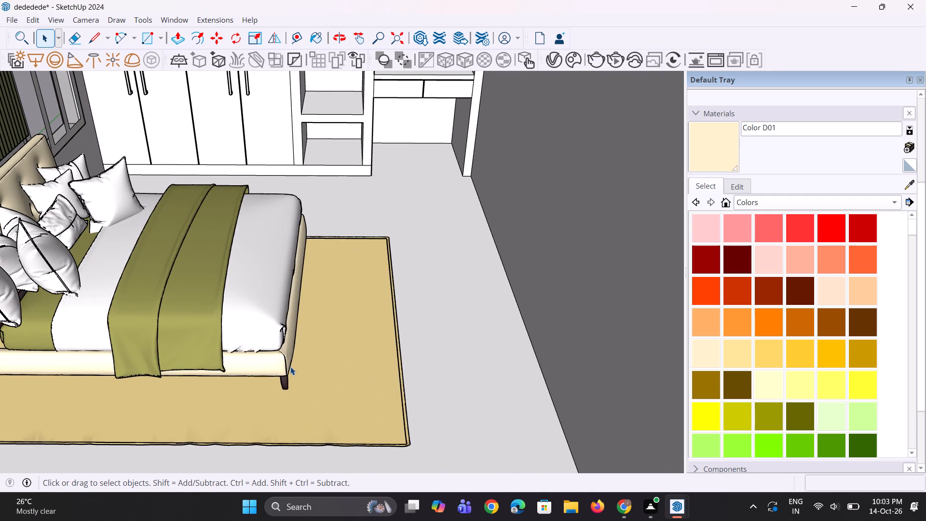
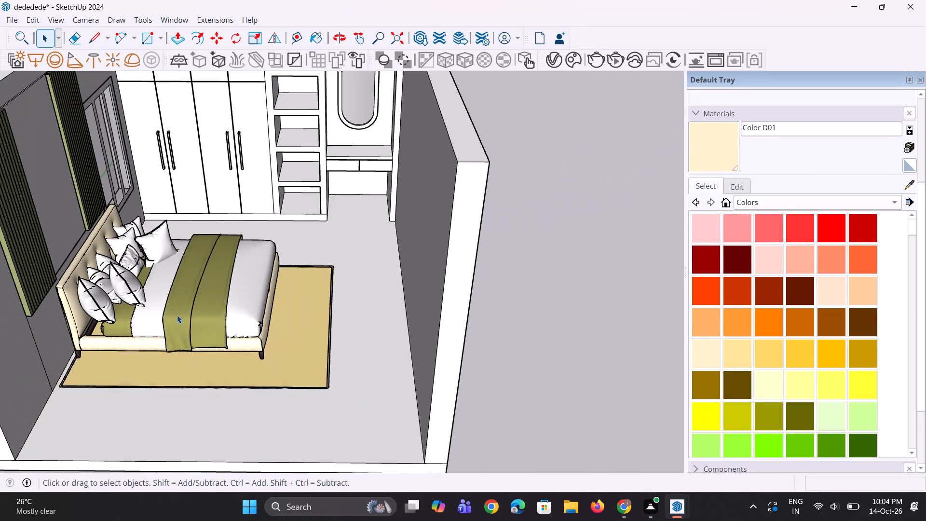
Examine the whole bedroom from several angles and distances, with the recoloured bed, rug, wardrobe and slatted wall panels.
middle_click_drag(188, 324, 212, 325)
key("b")
key("v")
type("b")
key("space")
key("space")
left_click(554, 363)
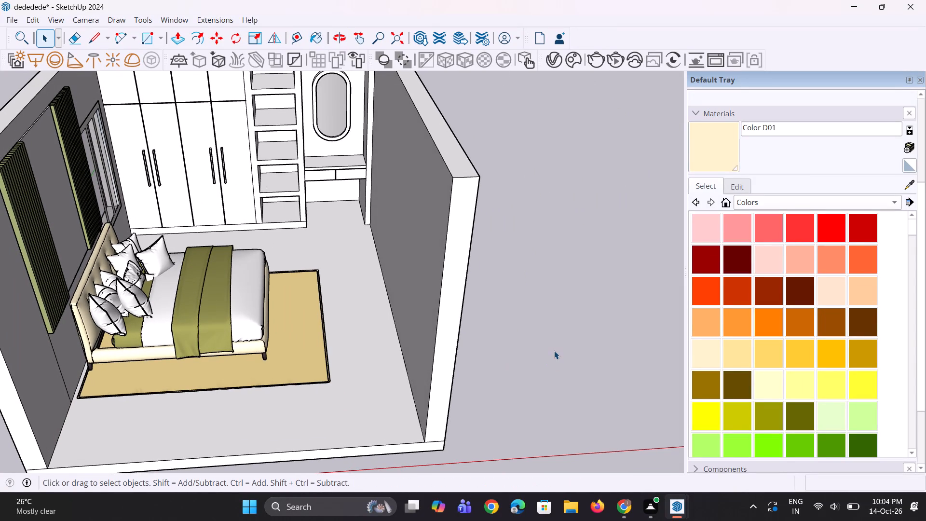
scroll(555, 349, "down", 5)
middle_click_drag(555, 348, 463, 317)
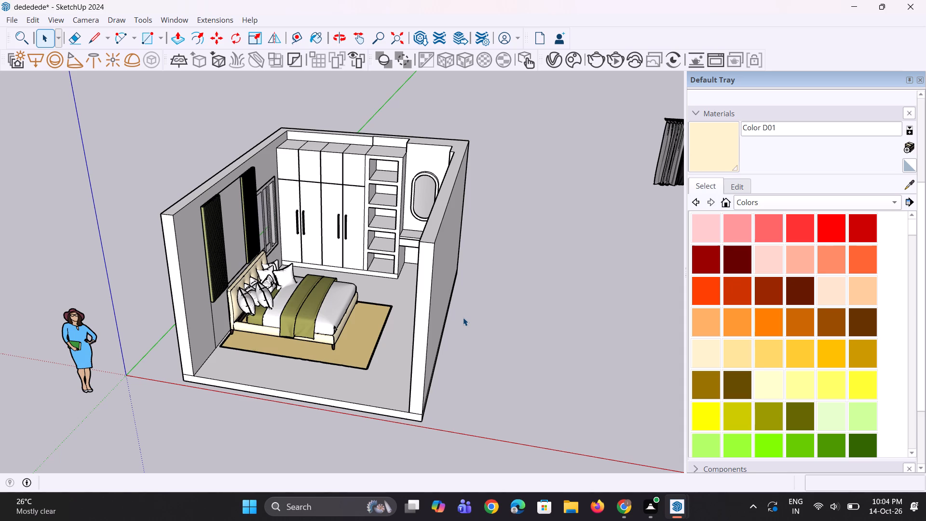
scroll(347, 330, "up", 3)
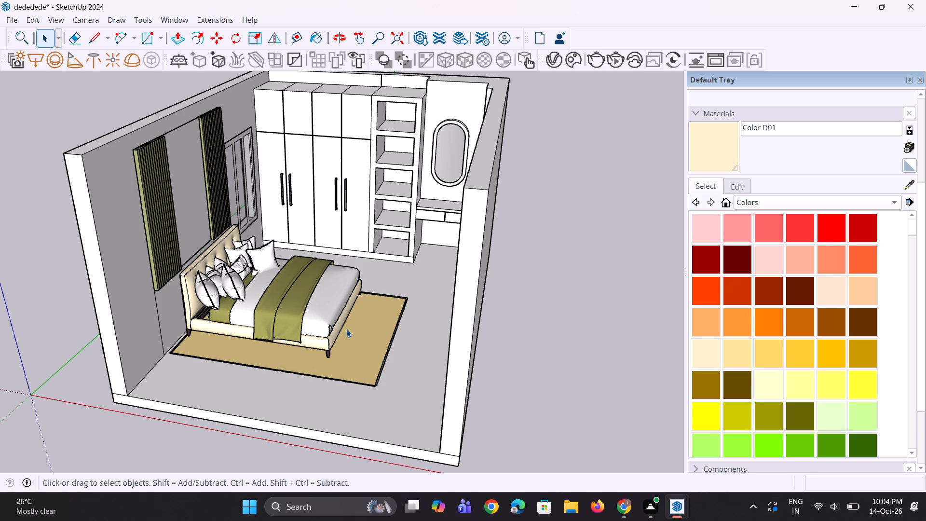
scroll(360, 320, "down", 3)
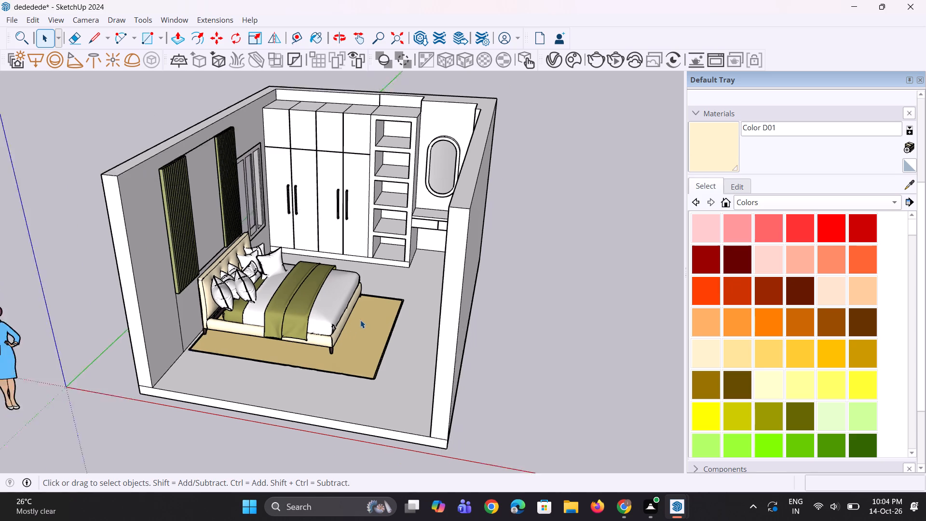
scroll(360, 320, "down", 1)
Select the olive throw draped across the bed.
left_click(557, 352)
scroll(296, 332, "up", 6)
left_click(275, 346)
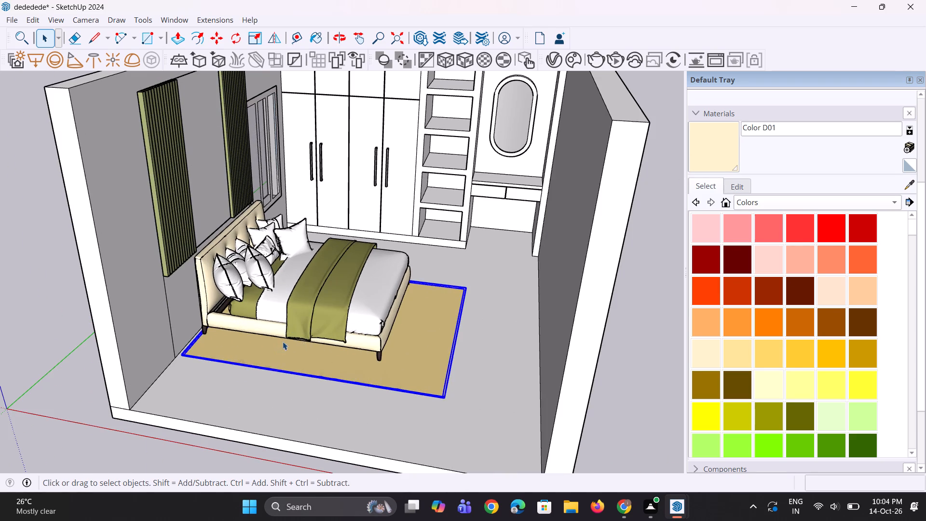
left_click(298, 336)
scroll(320, 334, "up", 3)
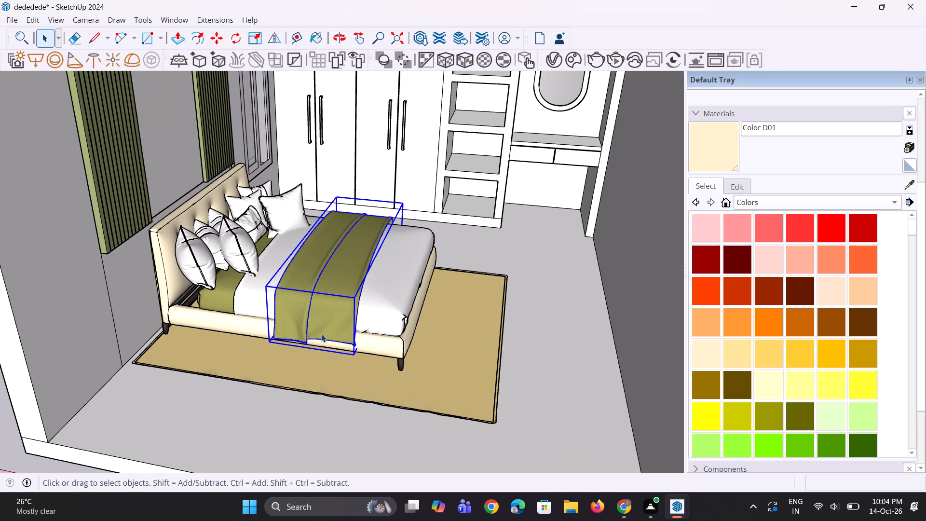
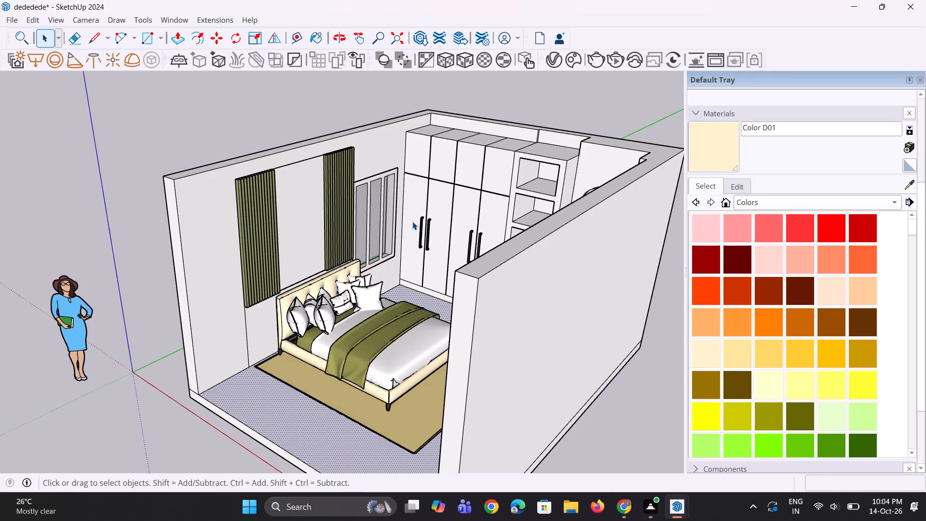
Draw a rectangle about 7 7/8" by 2' 4 5/8" on the wall below the window, beside the bed's headboard.
middle_click_drag(412, 222, 390, 351)
scroll(354, 323, "down", 1)
scroll(328, 255, "up", 7)
middle_click_drag(406, 275, 197, 233)
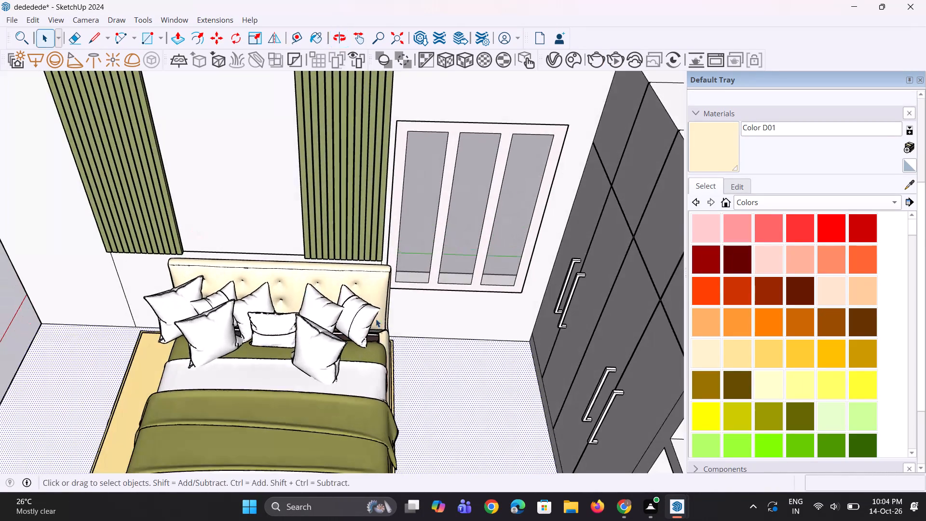
scroll(406, 336, "up", 3)
middle_click_drag(407, 332, 382, 281)
scroll(427, 359, "up", 5)
key("r")
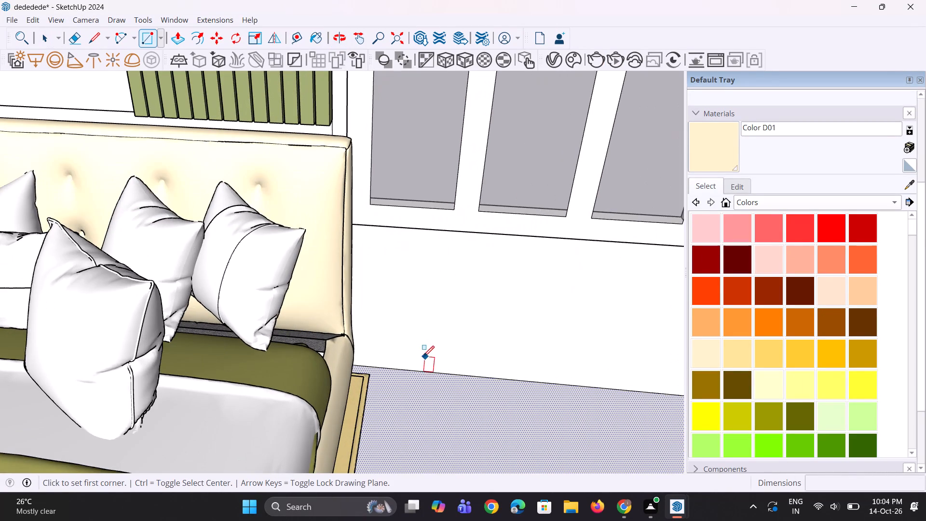
left_click(379, 317)
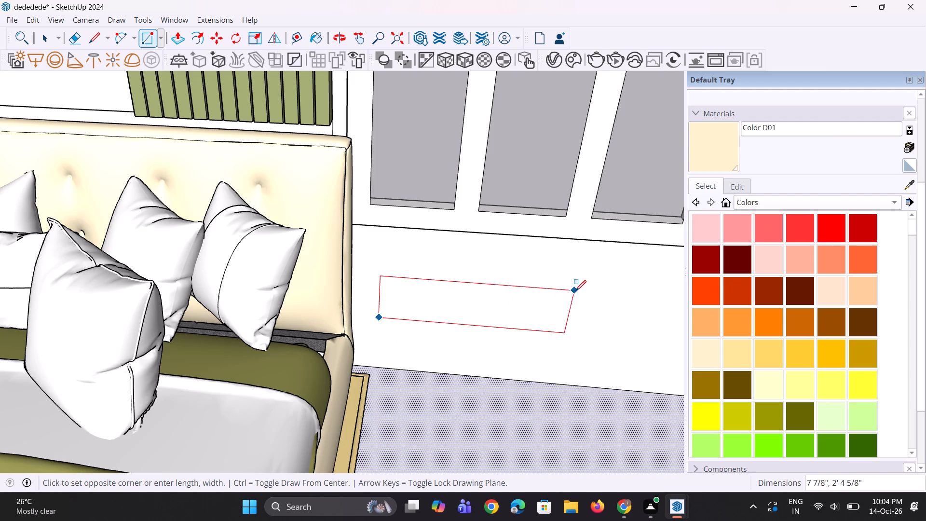
left_click(575, 291)
Push/Pull the rectangle about 6 3/8" out from the wall to form a floating bedside box.
key("p")
left_click(525, 309)
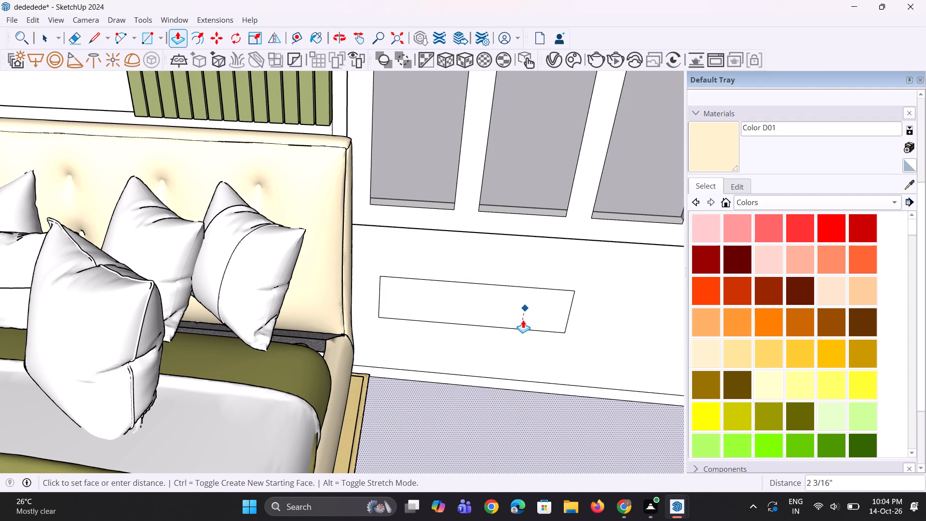
key("space")
key("space")
left_click(522, 312)
key("p")
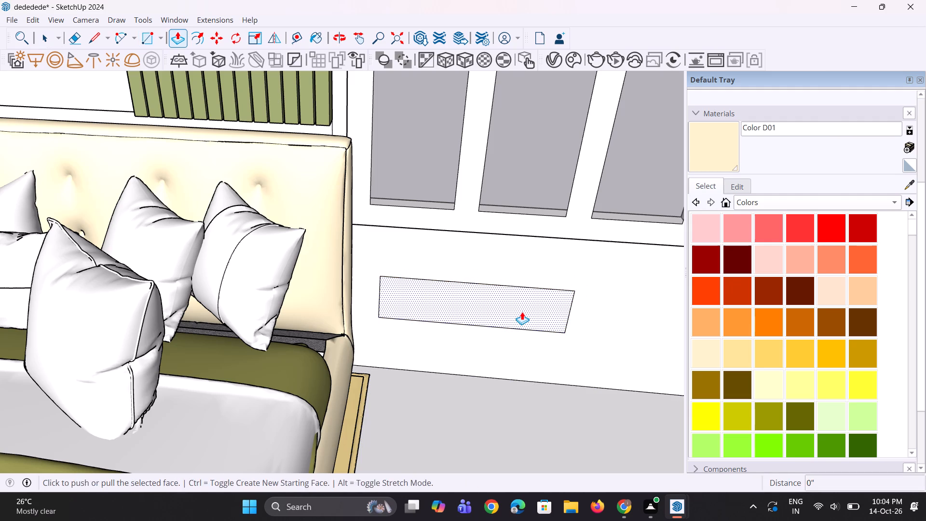
left_click(522, 312)
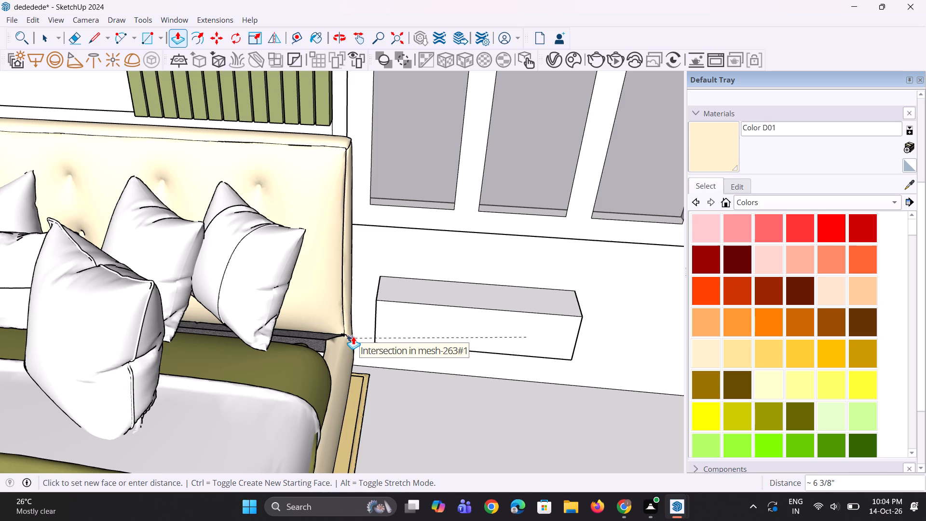
left_click(353, 336)
Extend the front face of the wall-mounted box outward by about 2 1/4".
middle_click_drag(562, 355, 527, 283)
left_click(492, 334)
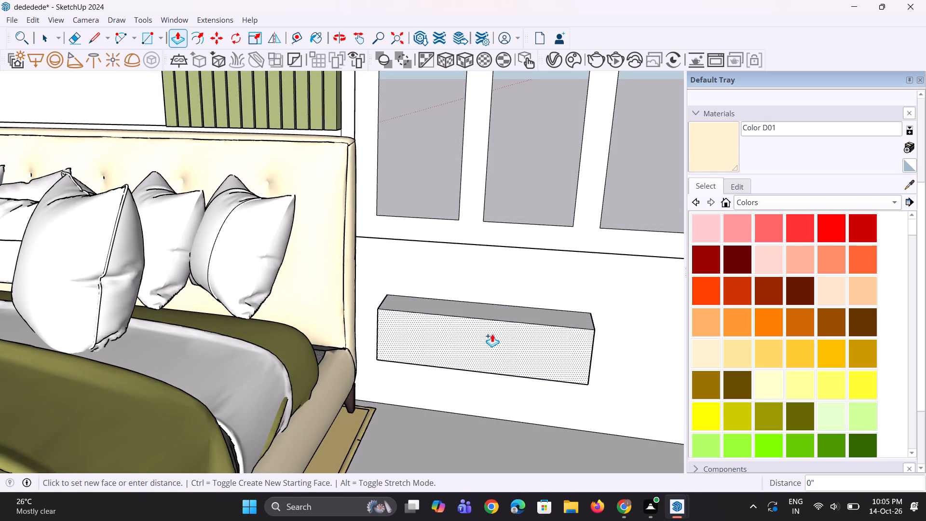
left_click(489, 340)
middle_click_drag(522, 376, 531, 342)
scroll(531, 342, "down", 5)
scroll(532, 341, "up", 1)
middle_click_drag(532, 341, 545, 324)
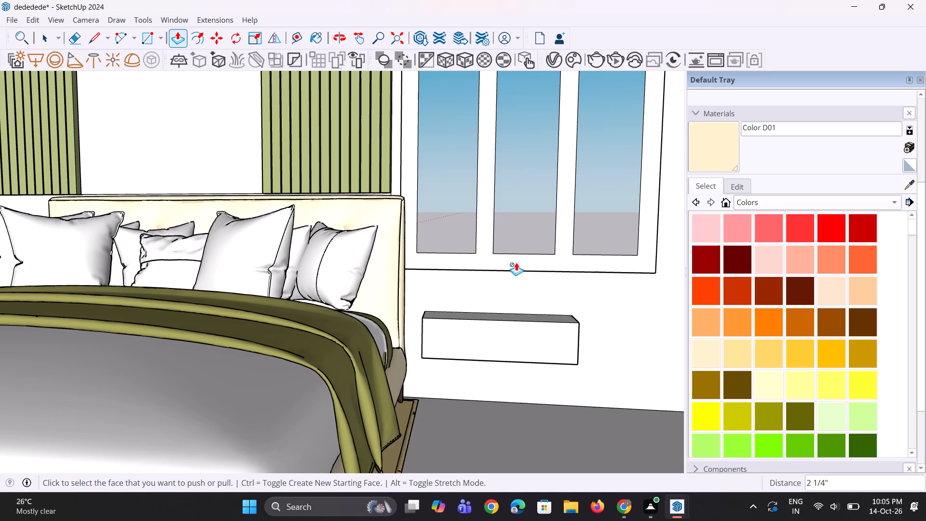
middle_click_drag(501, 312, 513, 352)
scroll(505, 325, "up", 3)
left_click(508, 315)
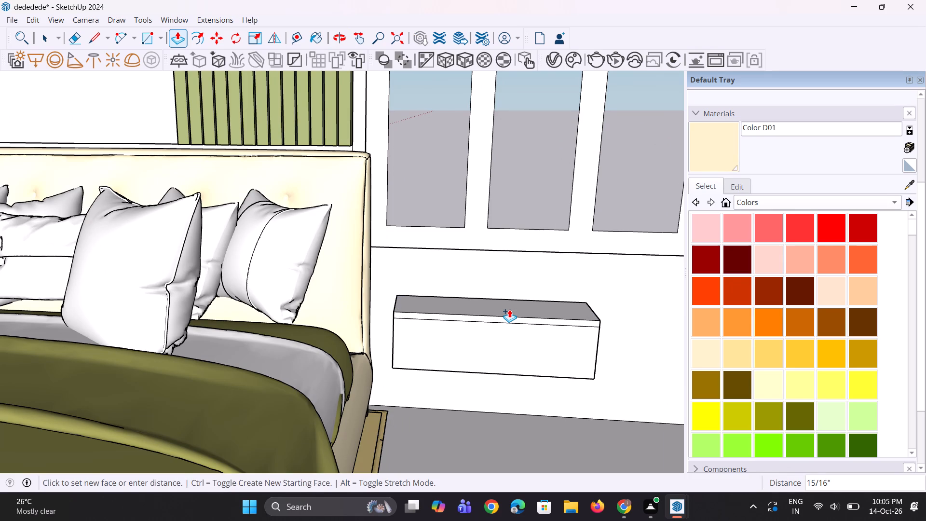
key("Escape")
Pull the underside of the wall-mounted box down by about 1 1/16".
middle_click_drag(506, 321, 494, 272)
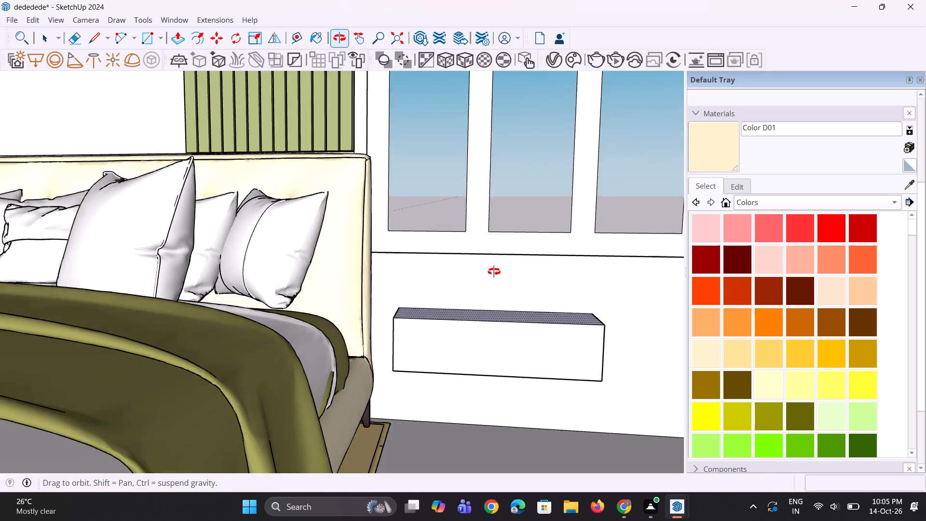
middle_click_drag(494, 272, 512, 186)
middle_click_drag(490, 313, 482, 372)
scroll(478, 269, "up", 2)
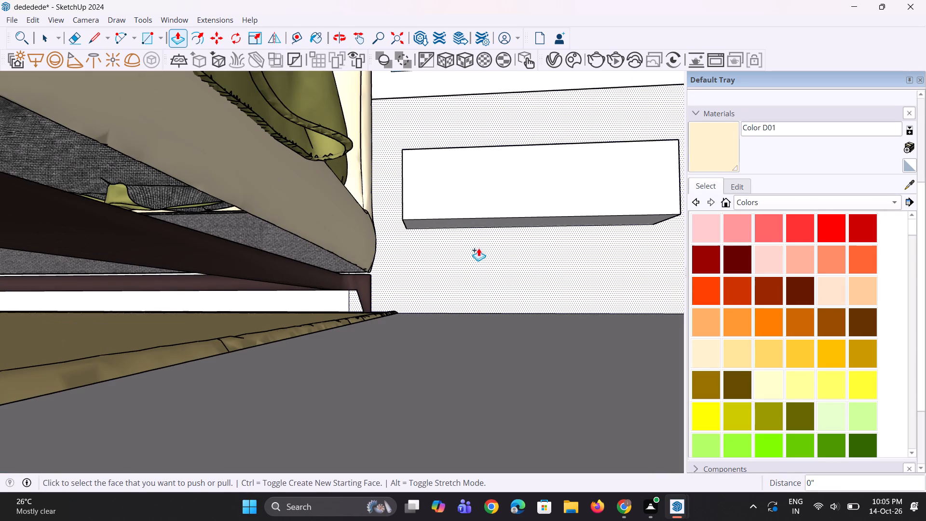
left_click(492, 224)
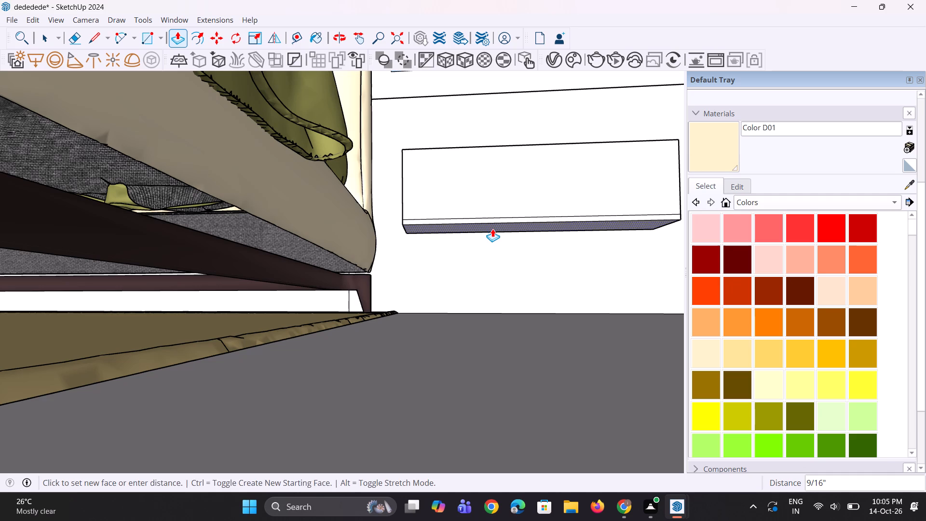
left_click(492, 233)
Push the box's top face down slightly and pull it back up about 1 3/16" as a thin top slab.
scroll(493, 248, "down", 4)
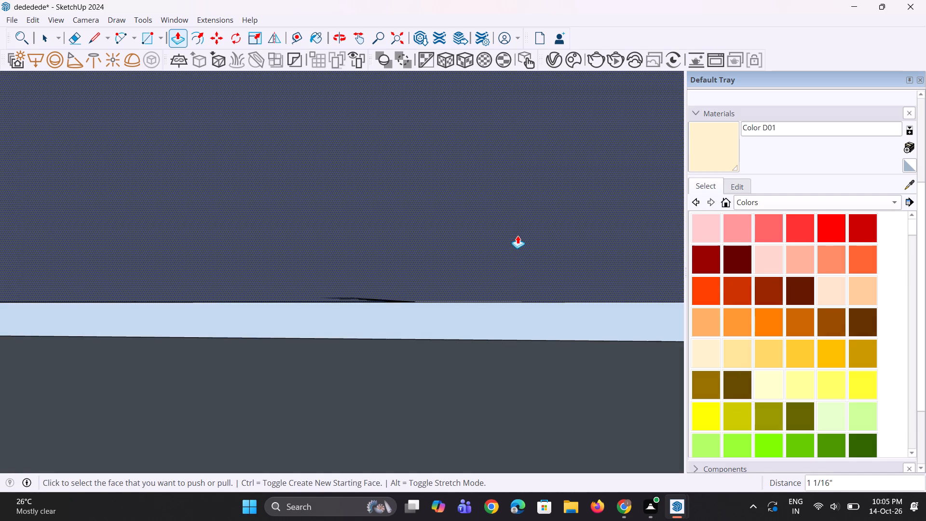
left_click(402, 46)
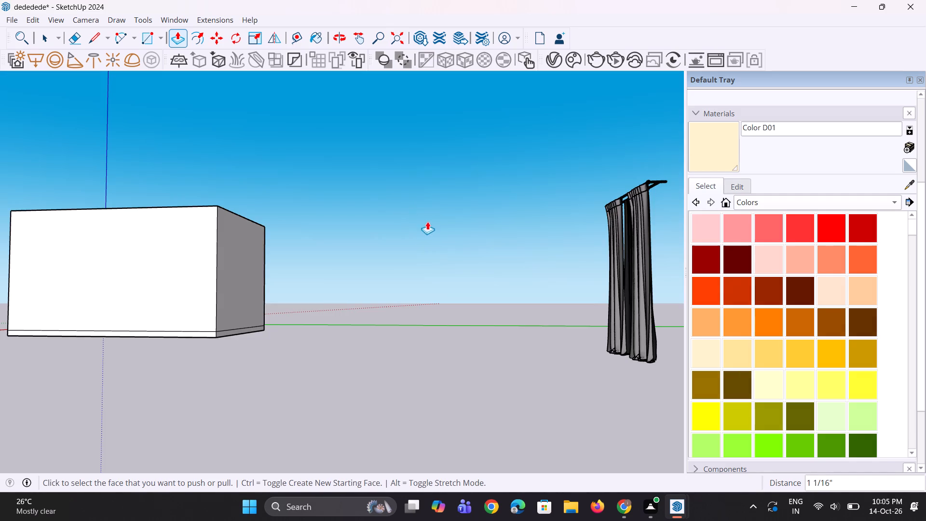
middle_click_drag(89, 206, 495, 346)
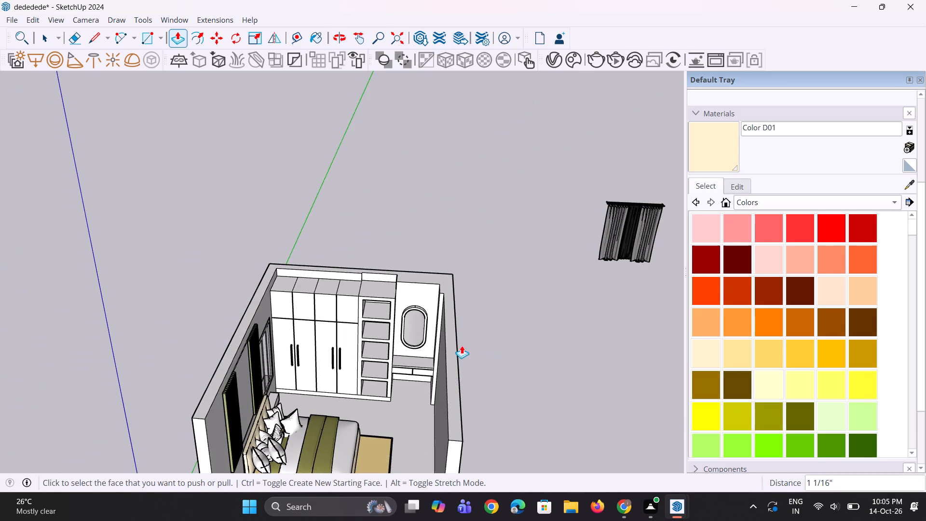
scroll(277, 394, "up", 10)
middle_click_drag(318, 400, 0, 373)
middle_click_drag(18, 370, 86, 455)
scroll(136, 261, "up", 6)
left_click(148, 248)
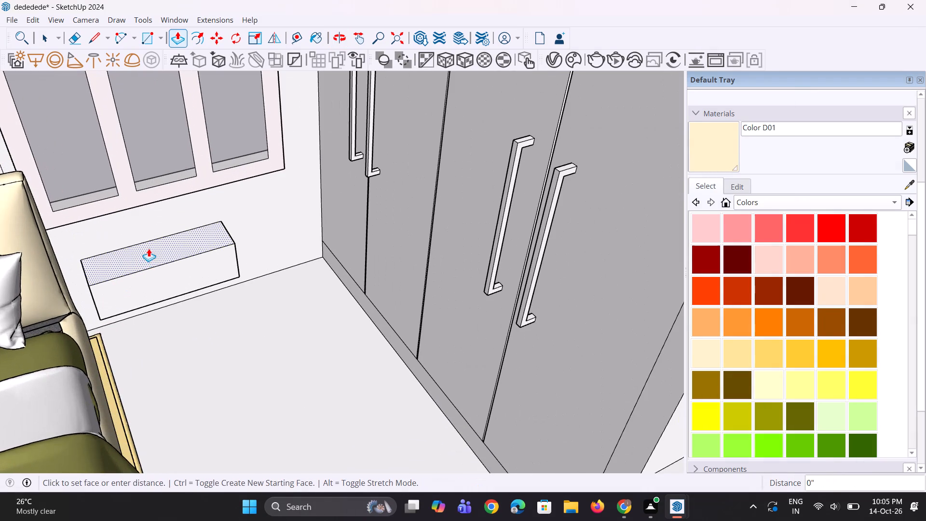
left_click(152, 254)
left_click(152, 259)
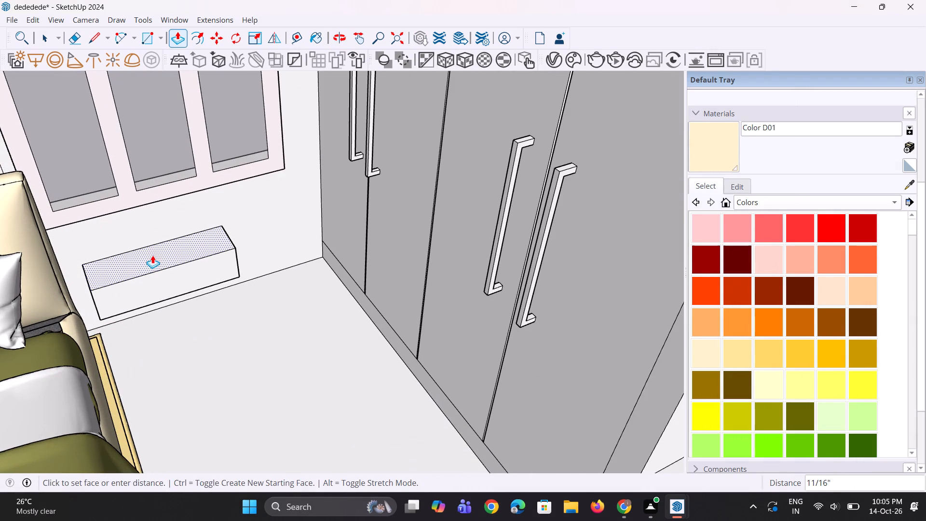
left_click(152, 254)
Examine the floating box under the window and how it sits between the bed and the wardrobe.
middle_click_drag(156, 267, 154, 251)
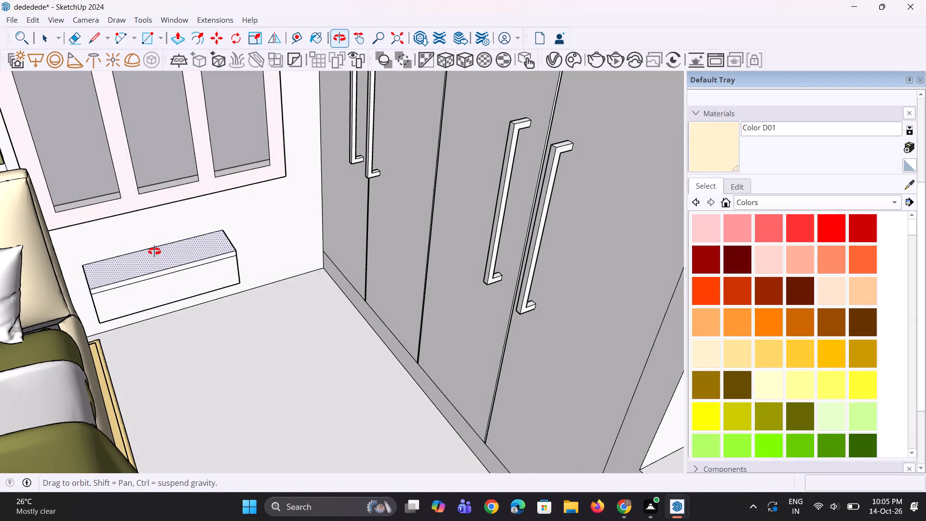
middle_click_drag(154, 251, 171, 277)
scroll(138, 297, "up", 3)
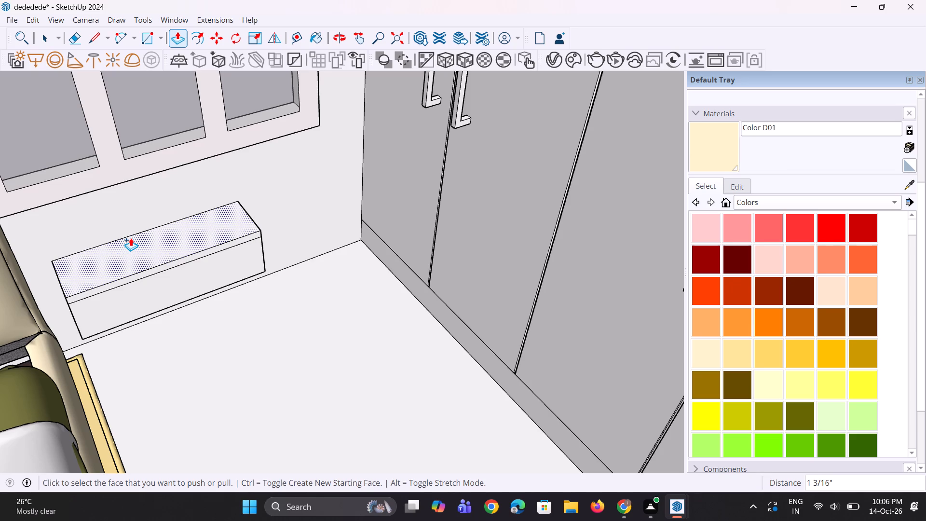
scroll(132, 225, "down", 4)
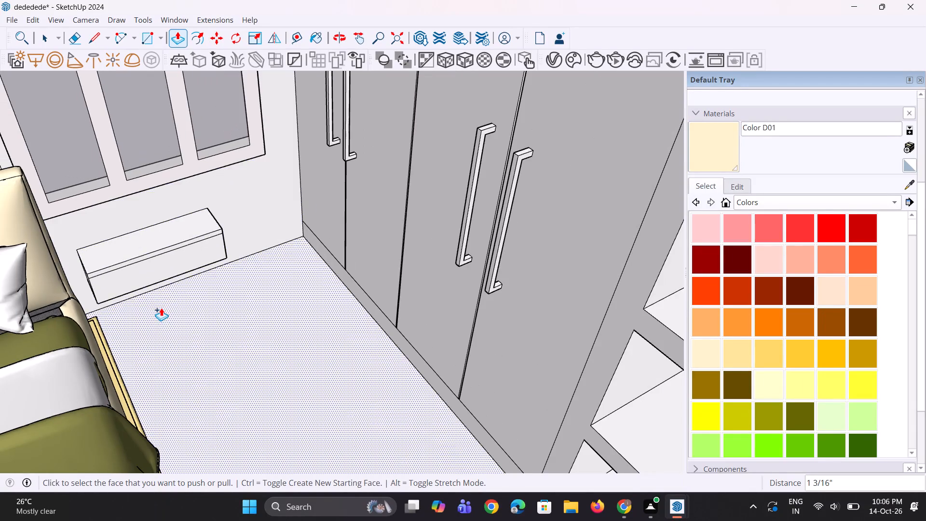
middle_click_drag(161, 308, 161, 279)
scroll(106, 283, "up", 3)
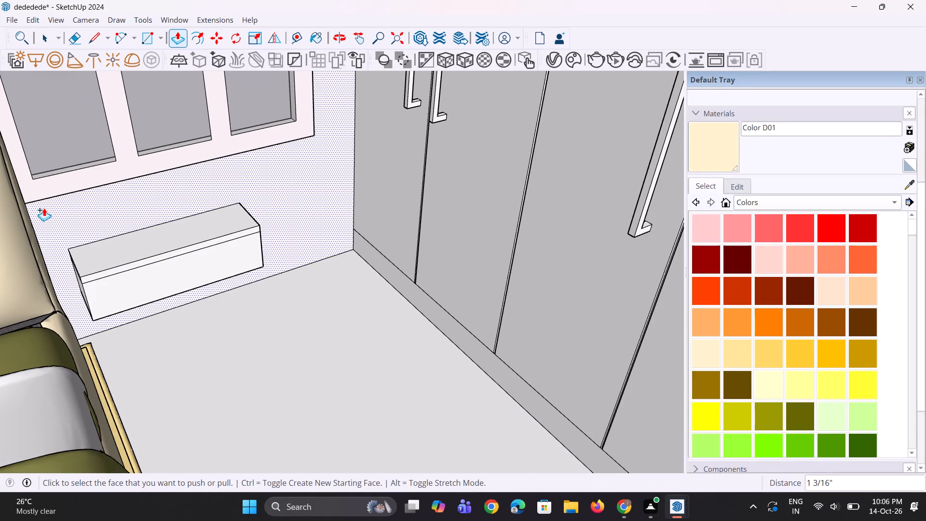
scroll(44, 208, "up", 1)
scroll(308, 247, "down", 6)
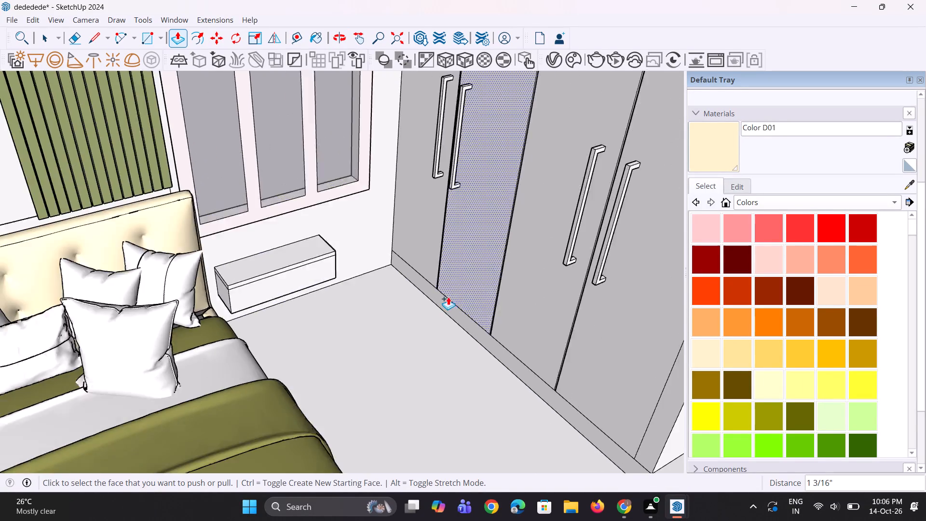
scroll(381, 256, "down", 4)
middle_click_drag(352, 261, 343, 251)
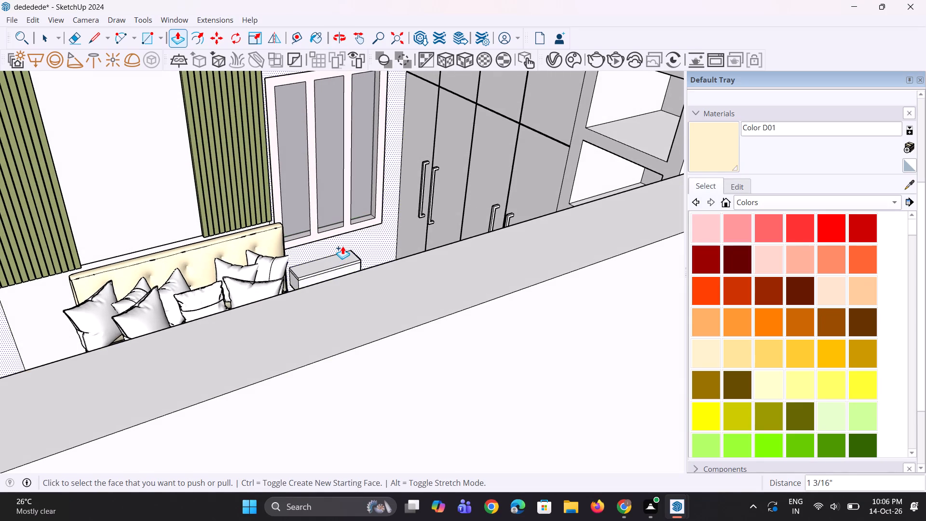
scroll(342, 246, "down", 2)
middle_click_drag(342, 246, 349, 276)
scroll(349, 263, "down", 2)
middle_click_drag(349, 263, 358, 269)
Open the model import and pick the wwwwwwwww pendant lamp file in Downloads.
left_click(10, 19)
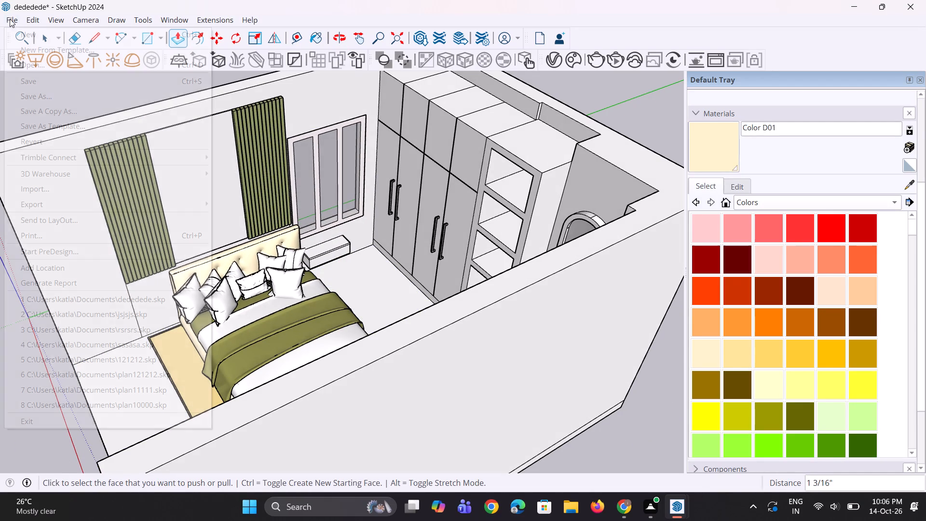
left_click(62, 191)
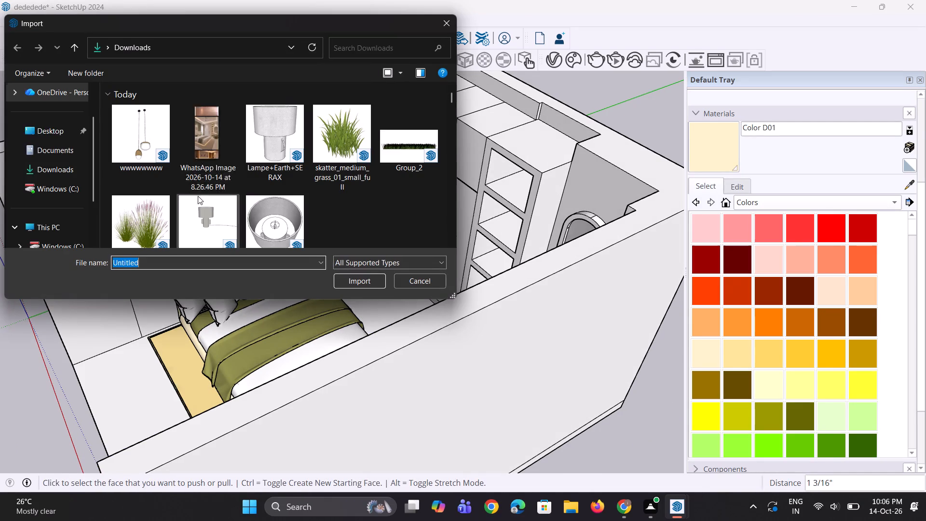
scroll(308, 207, "down", 1)
scroll(189, 147, "up", 2)
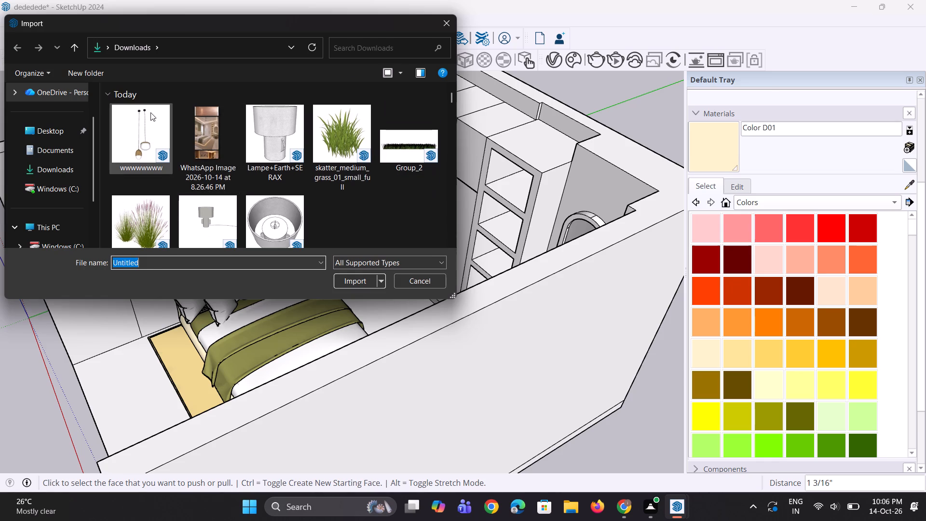
left_click(150, 112)
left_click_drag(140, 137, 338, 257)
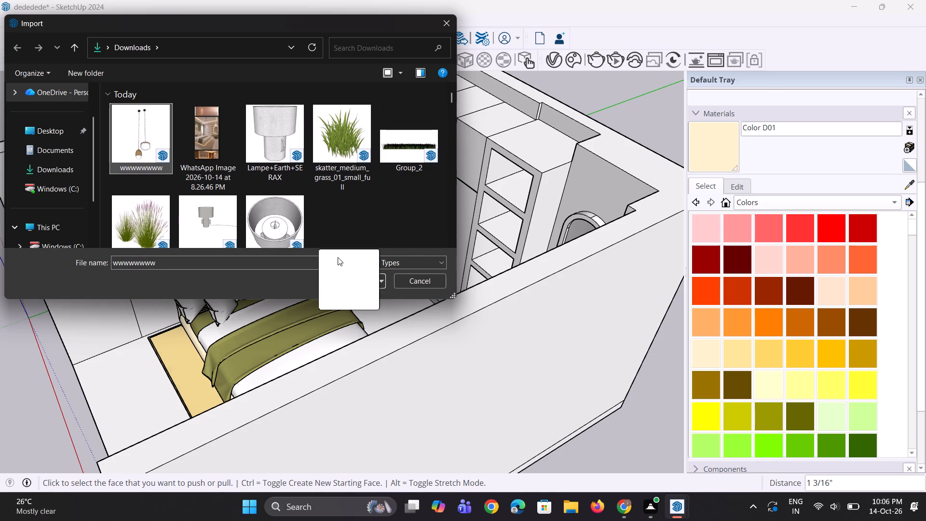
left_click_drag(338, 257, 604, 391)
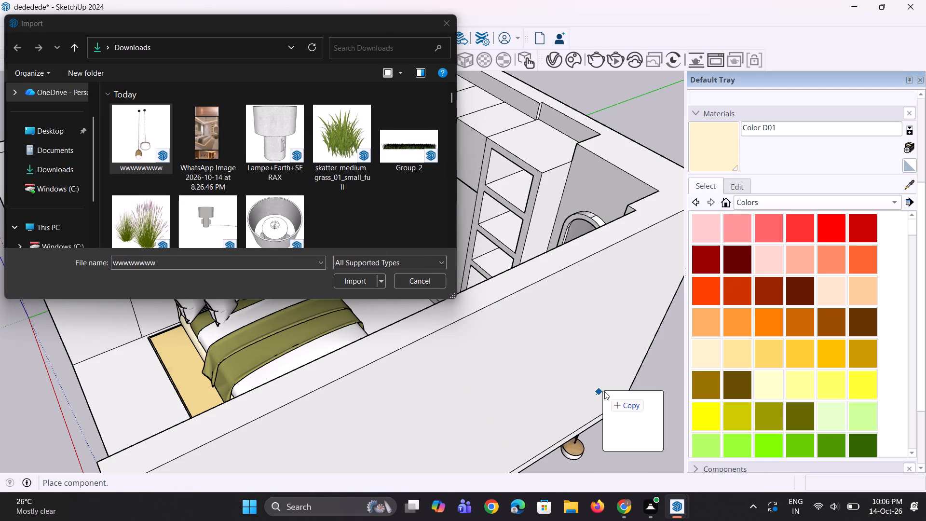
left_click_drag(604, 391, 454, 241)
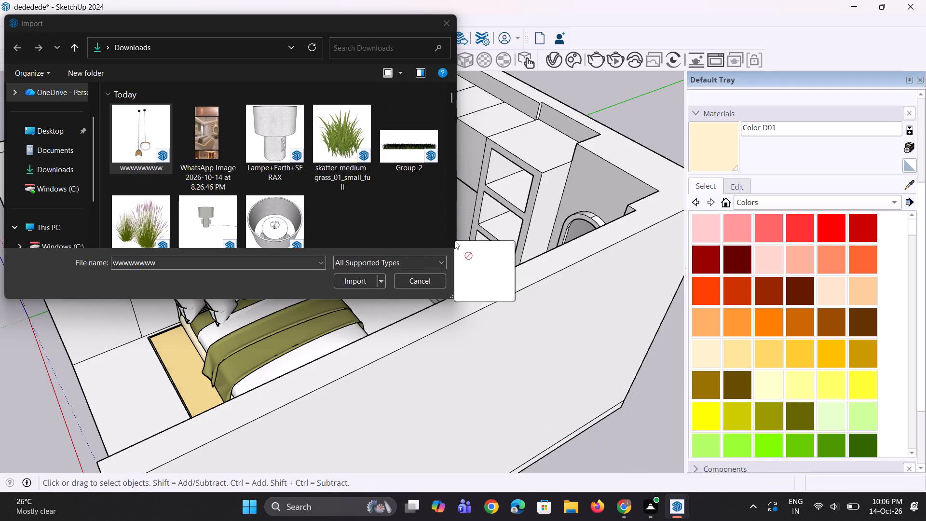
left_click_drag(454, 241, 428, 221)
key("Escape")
Place the wwwwwwwww pendant lamp model on the empty ground outside the room.
scroll(450, 309, "down", 5)
middle_click_drag(482, 323, 585, 302)
scroll(345, 387, "down", 9)
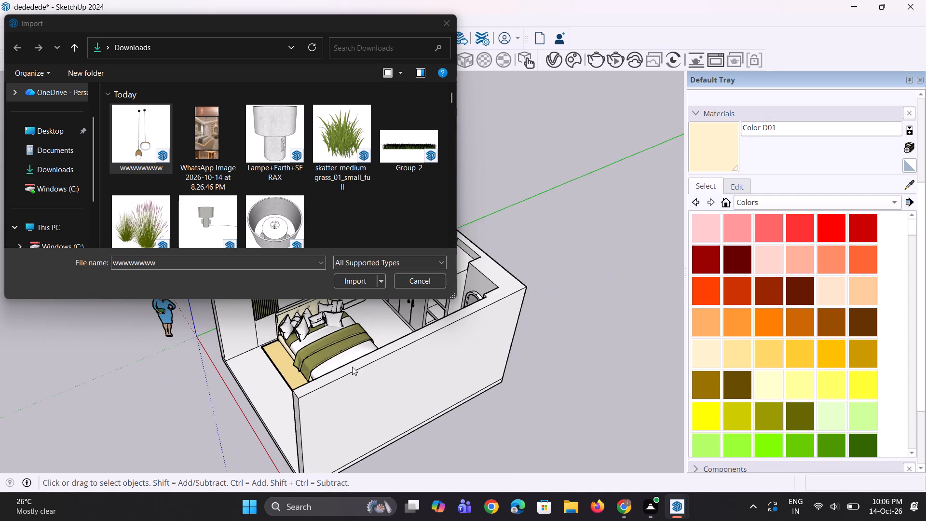
left_click_drag(143, 129, 546, 404)
Find the stone+Jar+4 model in Downloads and place it outside the room, near the pendant lamp.
scroll(290, 206, "up", 2)
scroll(282, 196, "down", 4)
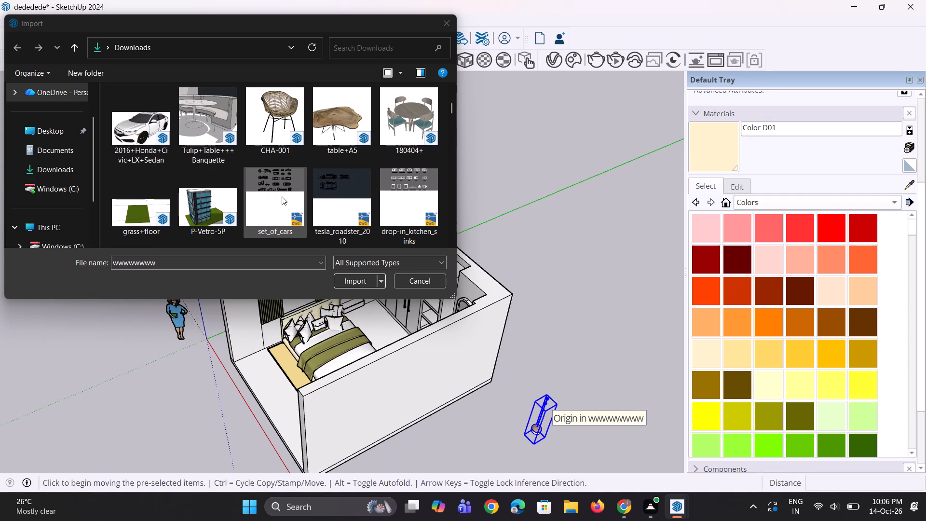
scroll(281, 196, "down", 5)
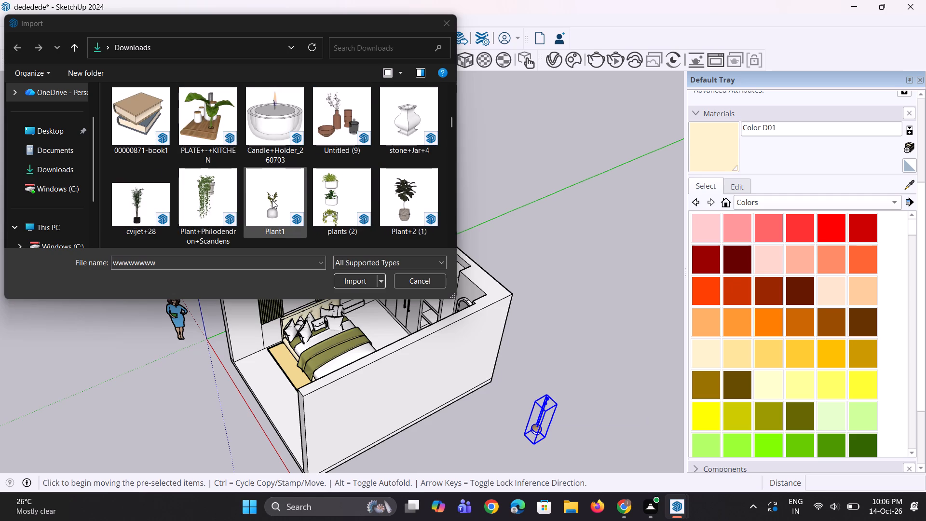
scroll(273, 197, "up", 4)
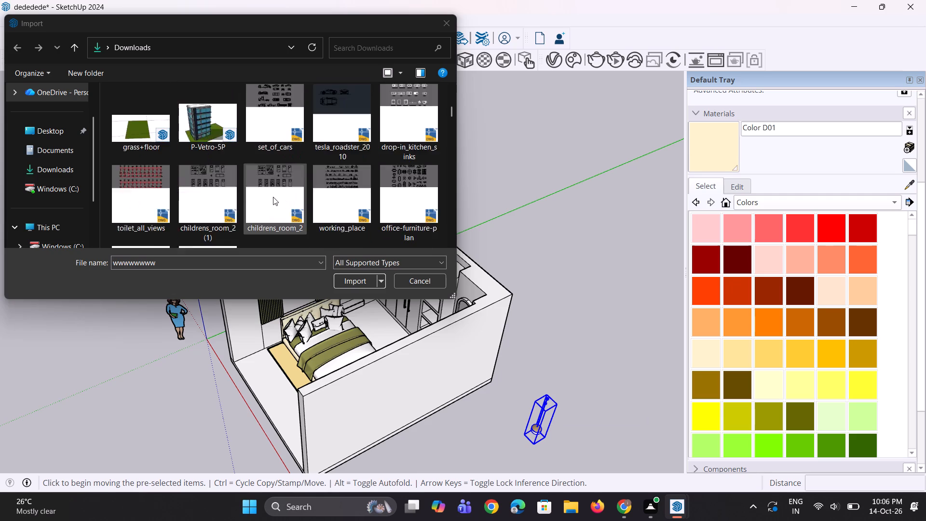
scroll(273, 197, "up", 2)
scroll(274, 196, "down", 5)
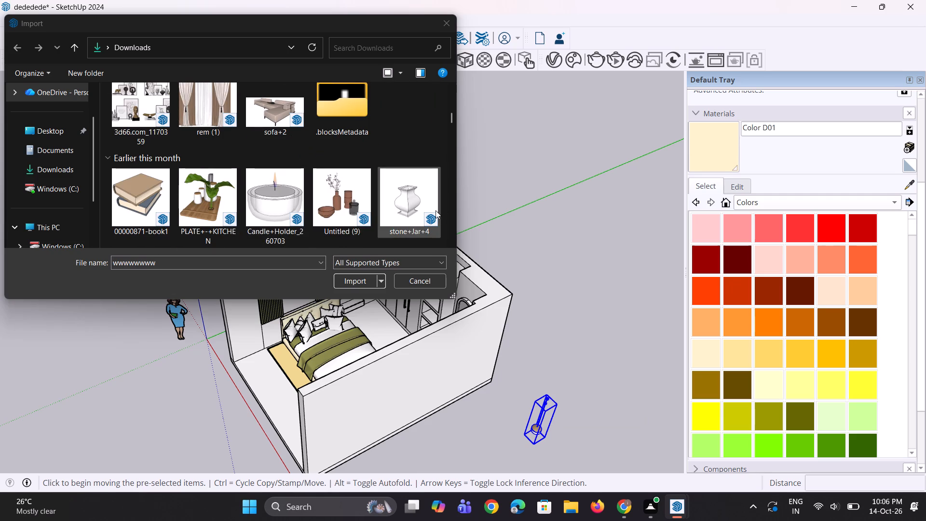
left_click_drag(413, 187, 611, 331)
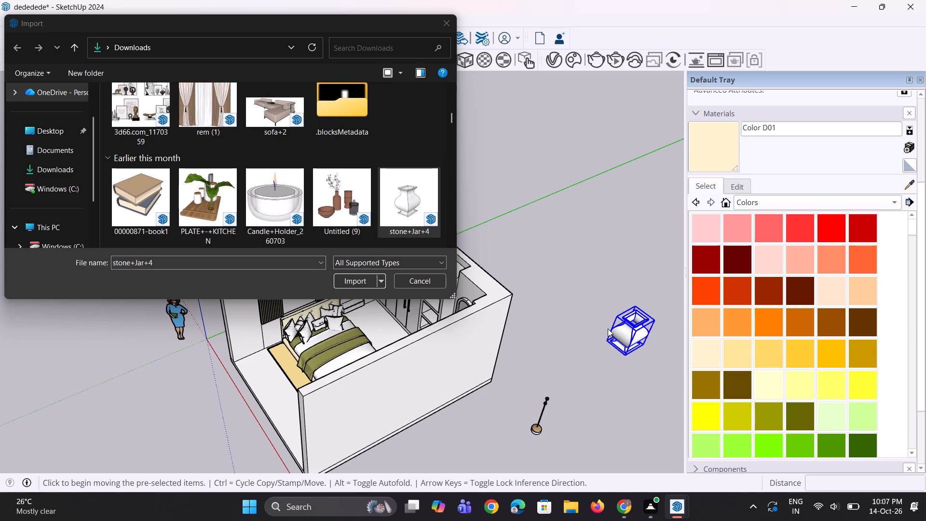
Place the Candle+Holder_260703 model from Downloads on the ground outside the room, between the room wall and the stone jar.
scroll(328, 175, "down", 2)
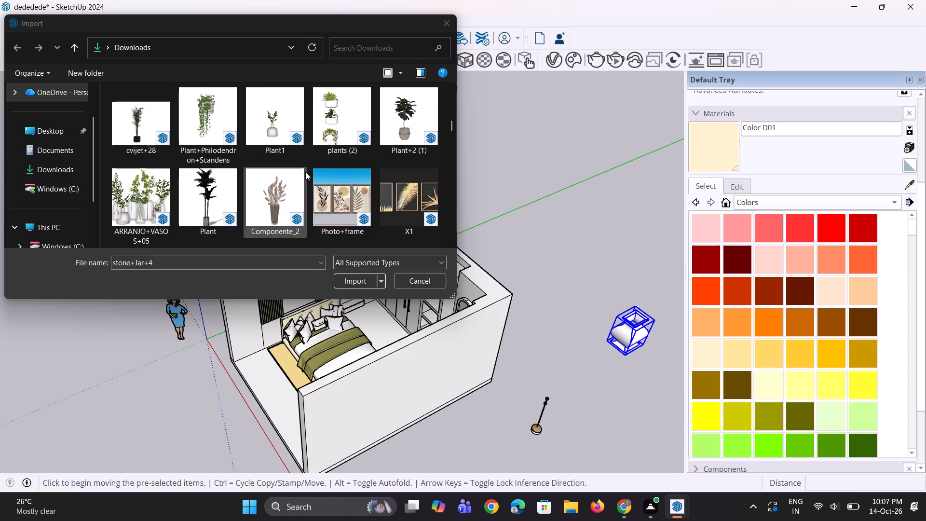
scroll(305, 172, "up", 2)
left_click_drag(271, 126, 529, 341)
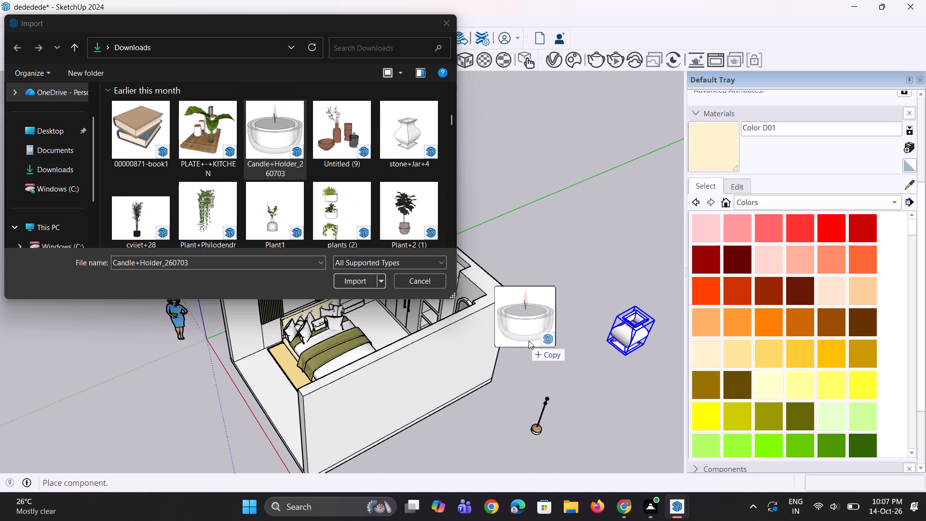
left_click_drag(529, 341, 551, 334)
Place the 00000871-book1 model from Downloads on the ground outside the room, between the candle holder and the stone jar.
scroll(328, 206, "down", 1)
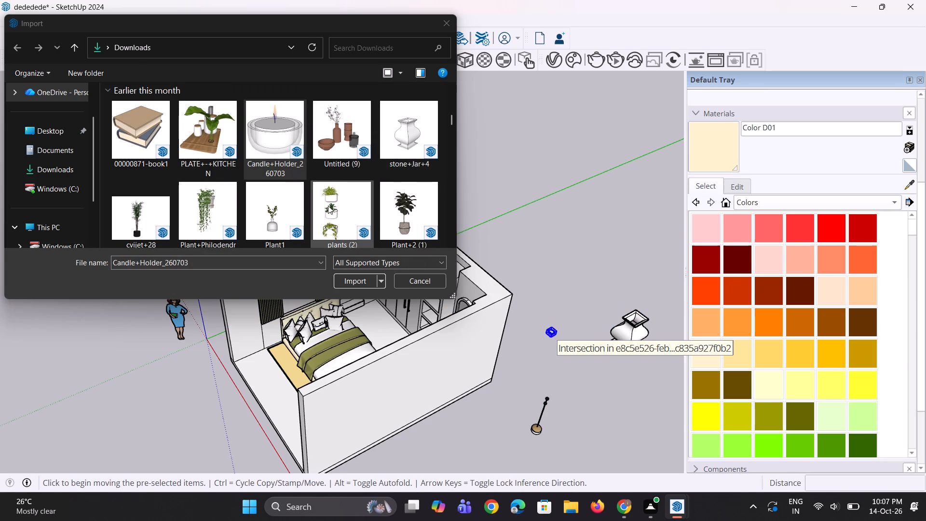
scroll(328, 206, "down", 2)
scroll(292, 201, "up", 2)
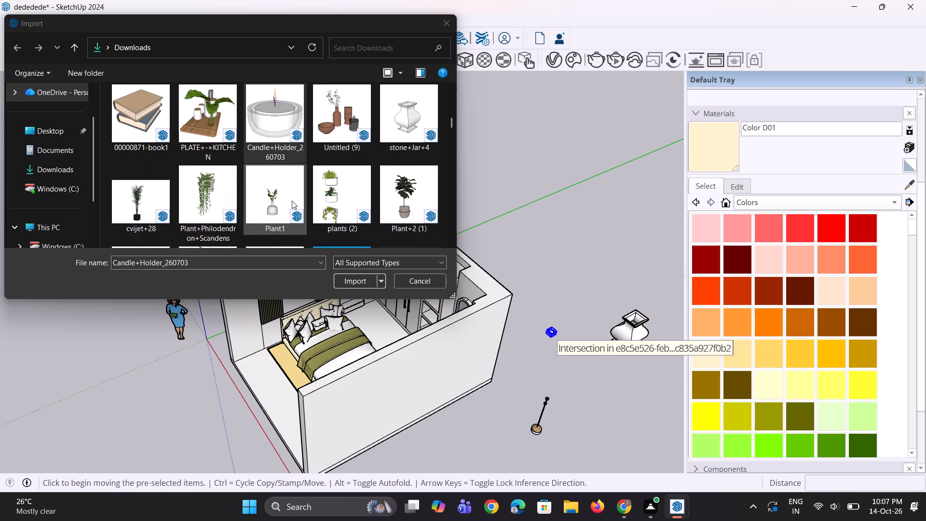
scroll(292, 201, "up", 1)
left_click_drag(142, 126, 582, 309)
Find the Componente_2 dried plant vase in Downloads and place it outside the room, just behind the books.
scroll(318, 222, "down", 3)
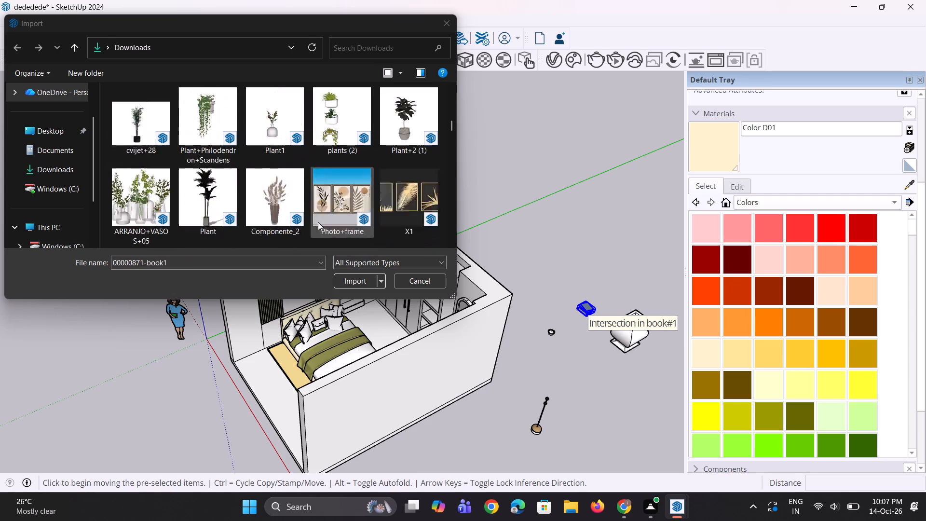
scroll(318, 222, "down", 1)
scroll(318, 222, "up", 1)
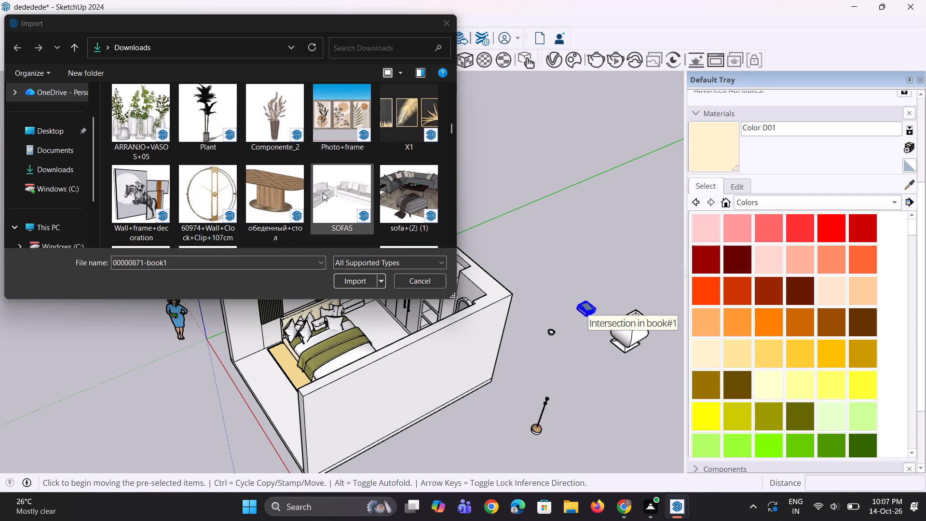
left_click_drag(294, 111, 591, 287)
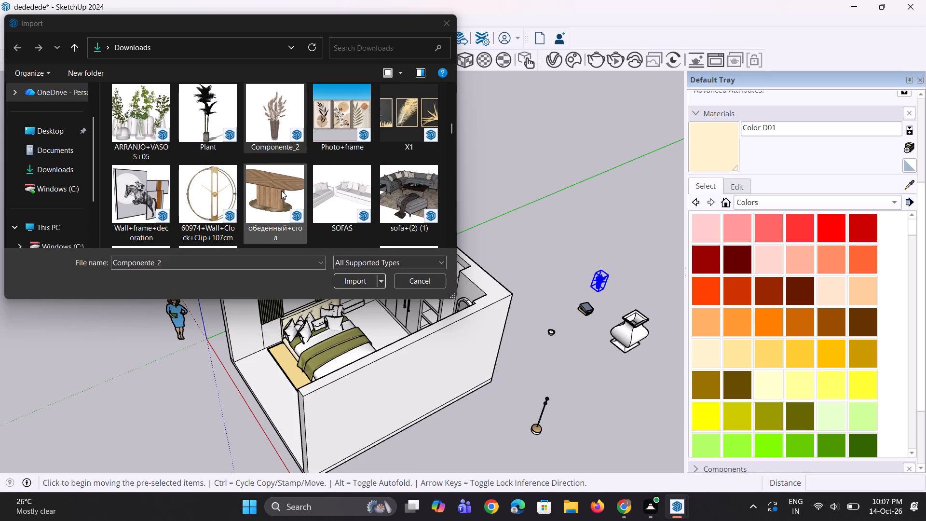
Find the bottle model among the older files in Downloads and place it outside the room, behind the other imported decor.
scroll(281, 191, "down", 1)
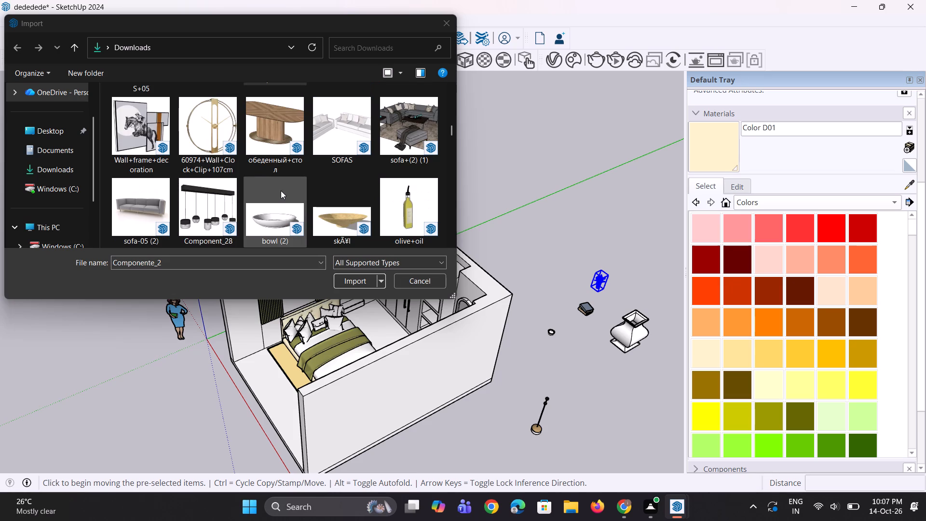
scroll(281, 188, "down", 1)
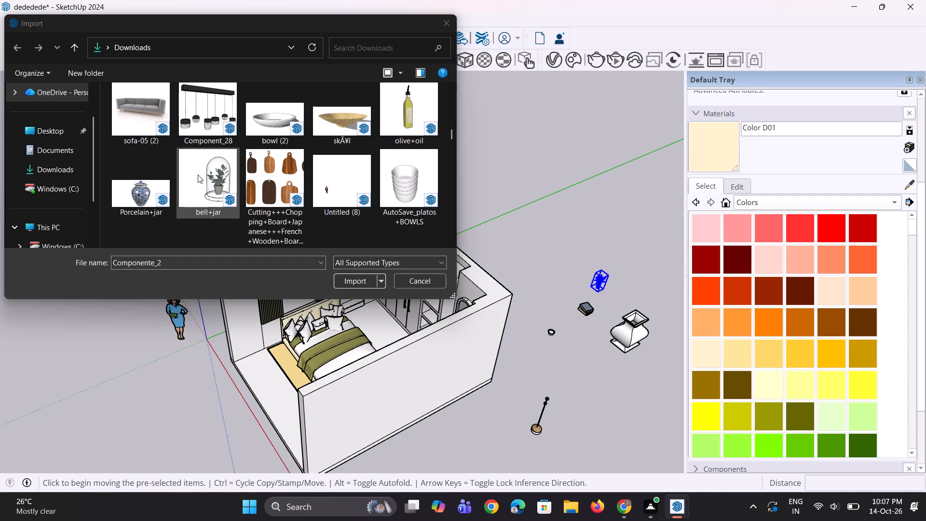
scroll(252, 173, "down", 2)
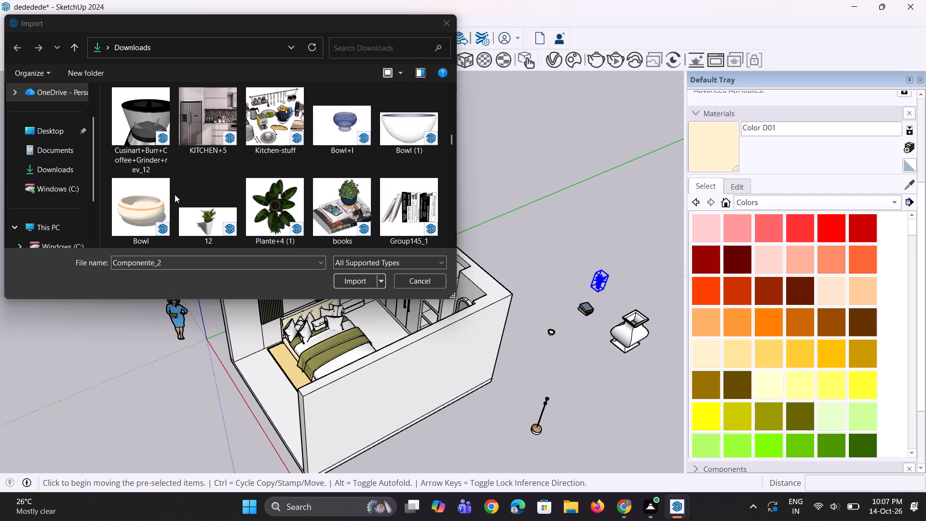
scroll(332, 171, "down", 1)
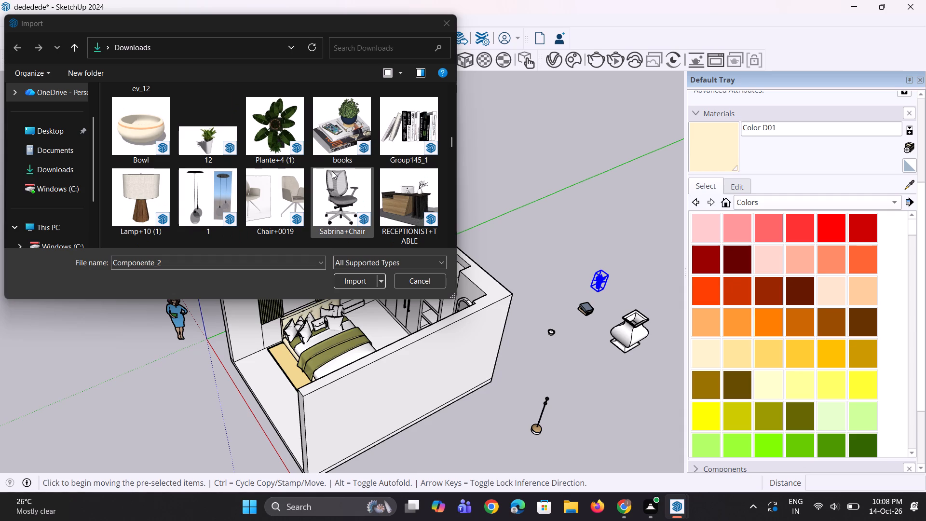
scroll(332, 171, "down", 1)
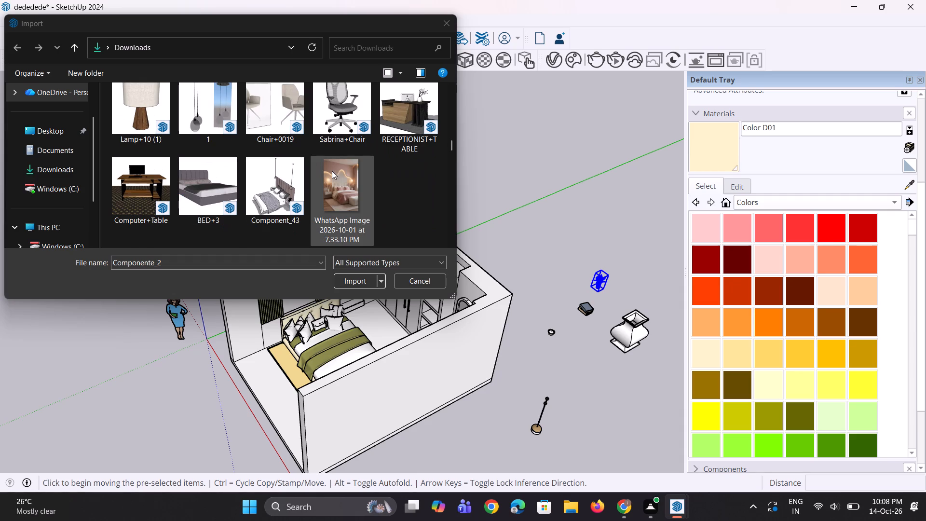
scroll(332, 171, "down", 1)
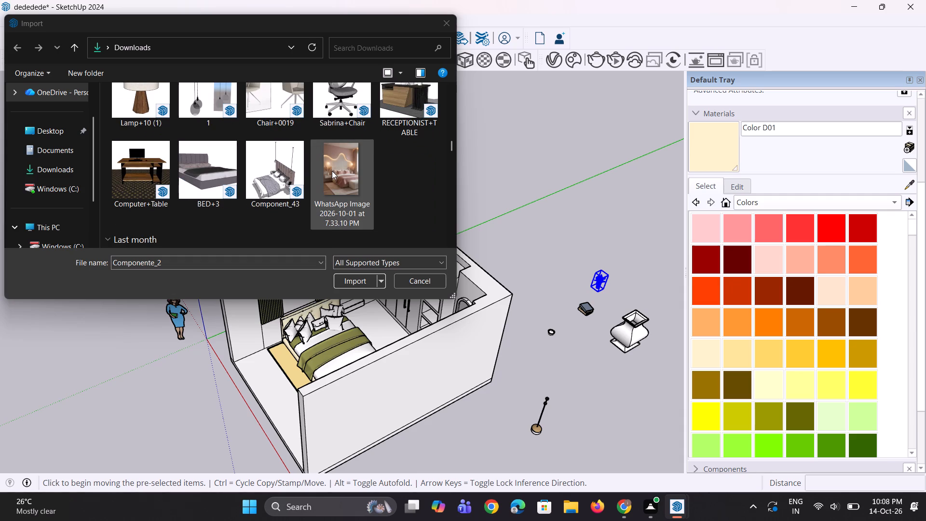
scroll(332, 171, "down", 3)
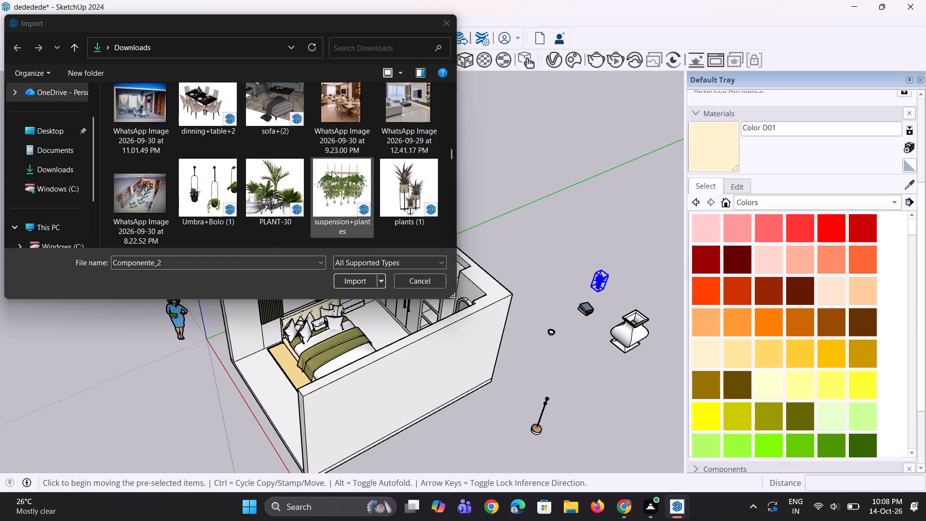
scroll(332, 171, "down", 5)
scroll(332, 170, "up", 1)
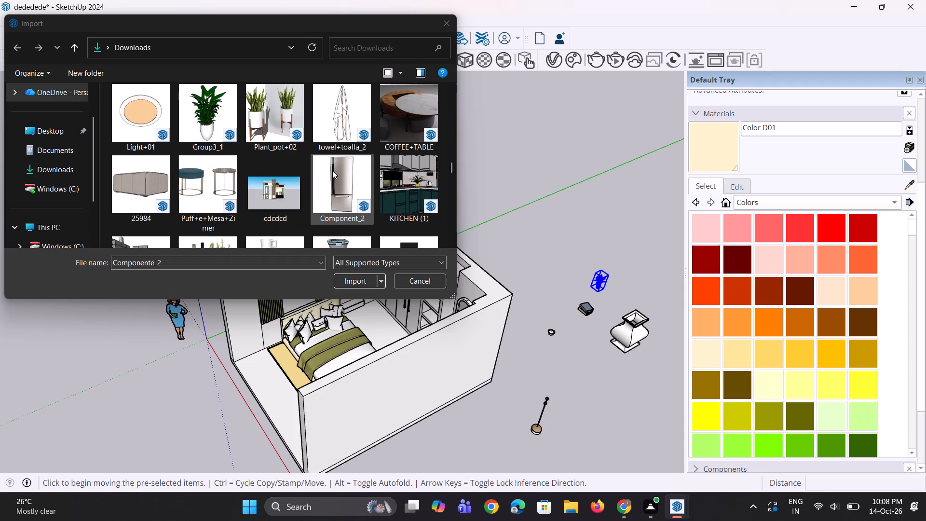
scroll(332, 170, "down", 2)
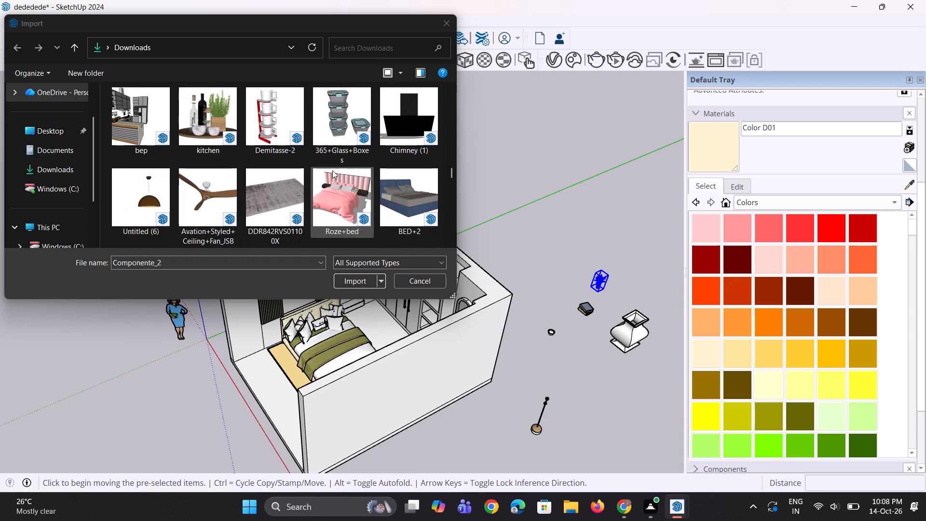
scroll(332, 170, "down", 1)
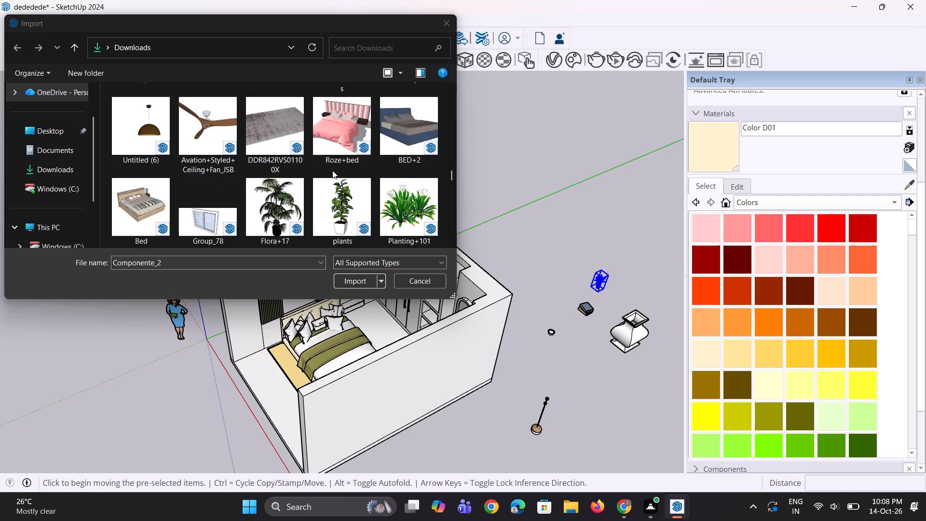
scroll(332, 170, "down", 2)
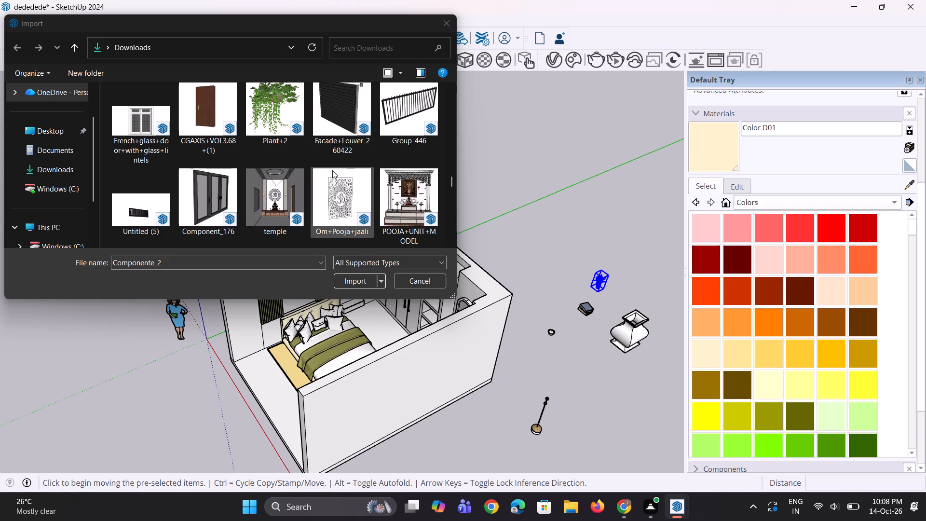
scroll(332, 170, "down", 2)
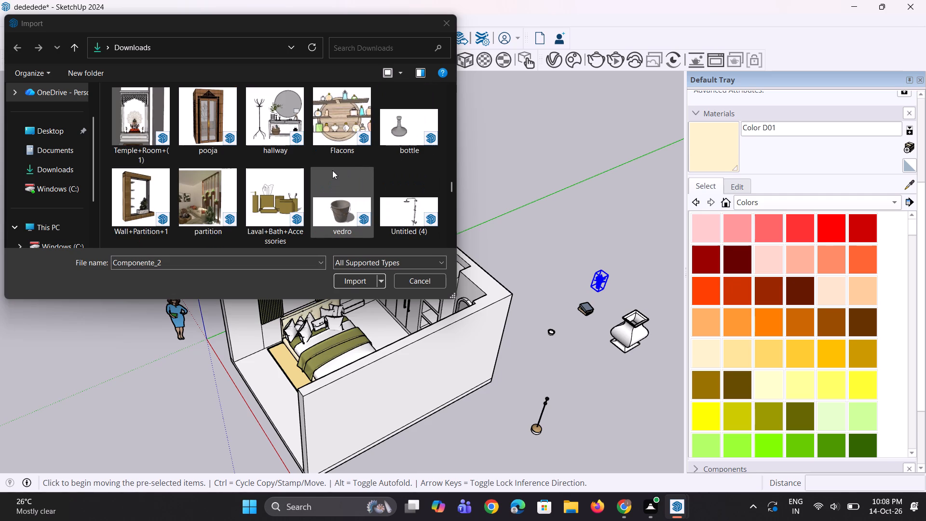
scroll(332, 170, "down", 1)
scroll(332, 170, "up", 1)
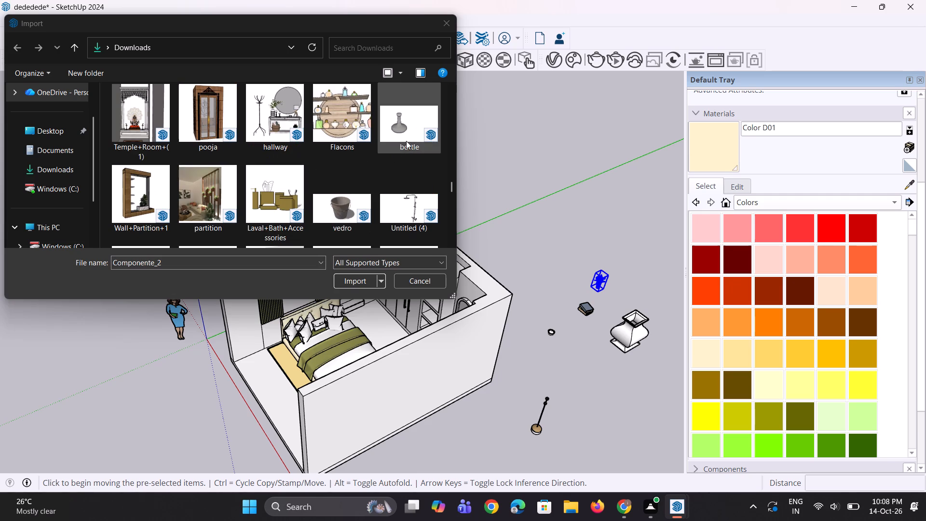
left_click_drag(409, 130, 508, 235)
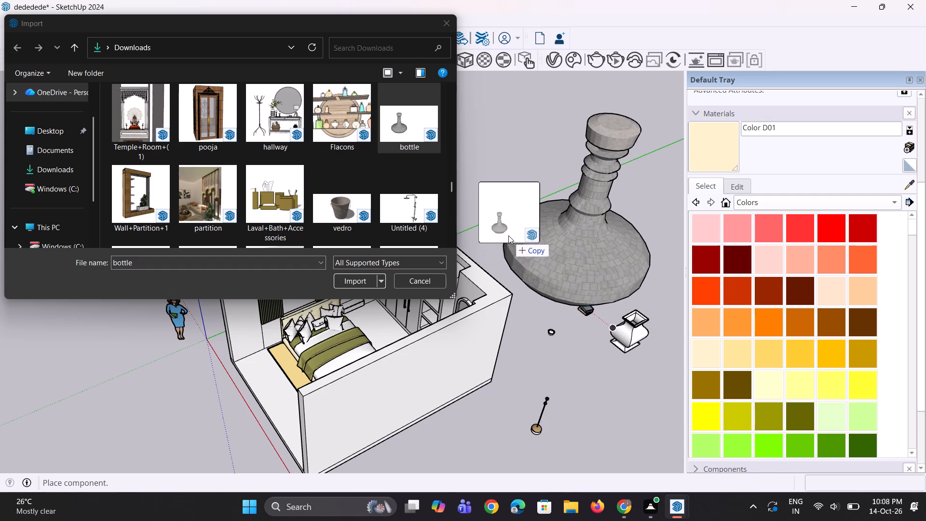
left_click_drag(508, 235, 487, 214)
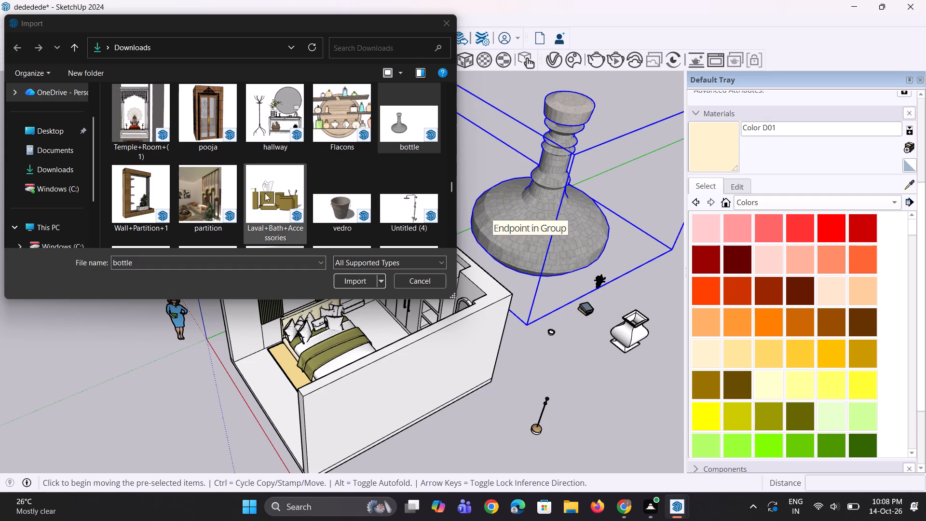
Find the Plant_pot+07 model in Downloads and place it outside the room, between the pendant lamp and the candle holder.
scroll(250, 167, "down", 1)
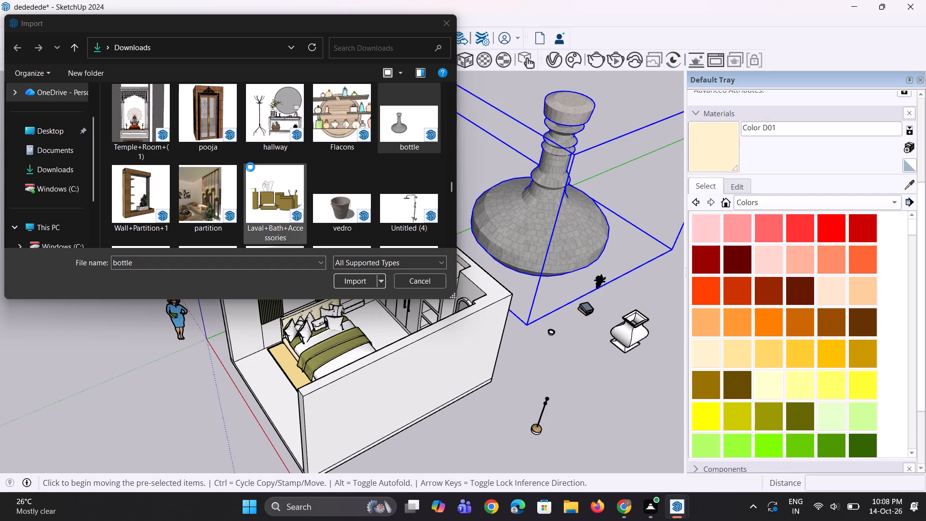
scroll(250, 167, "down", 3)
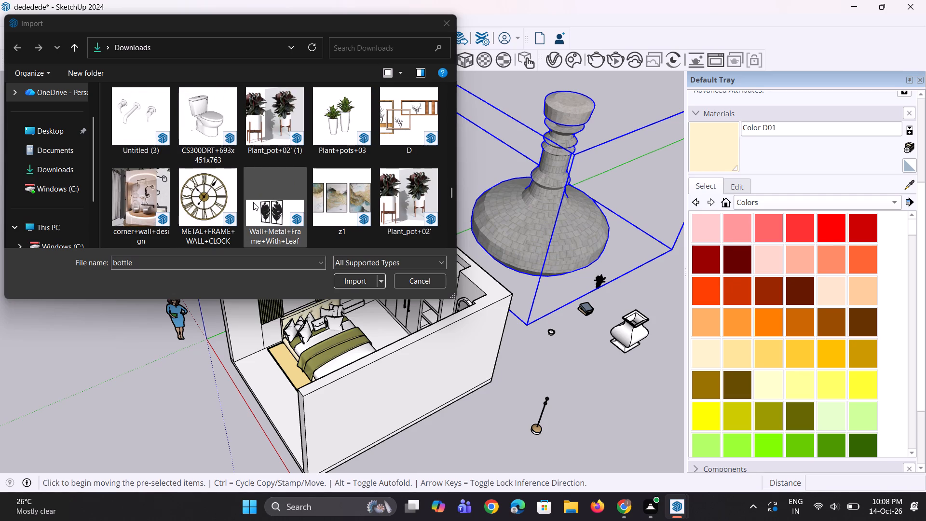
scroll(253, 202, "down", 1)
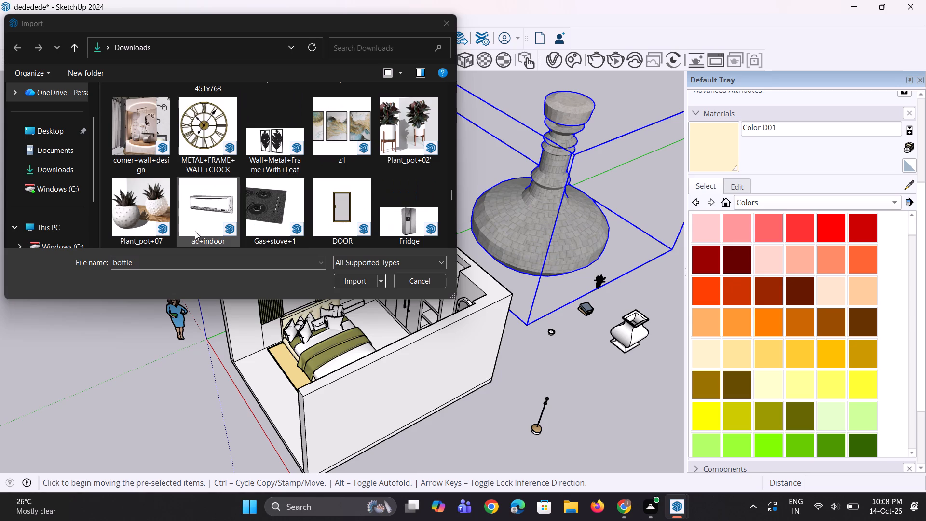
left_click_drag(138, 200, 526, 365)
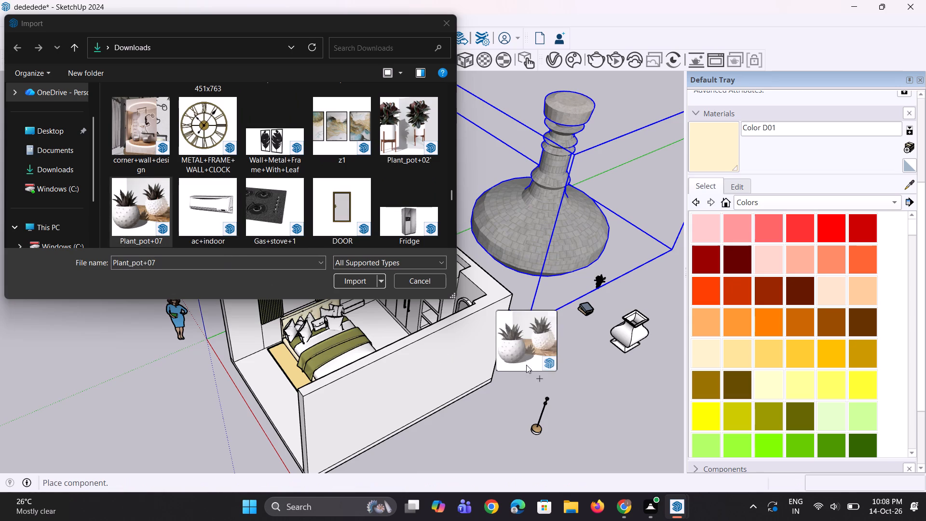
left_click_drag(526, 365, 561, 371)
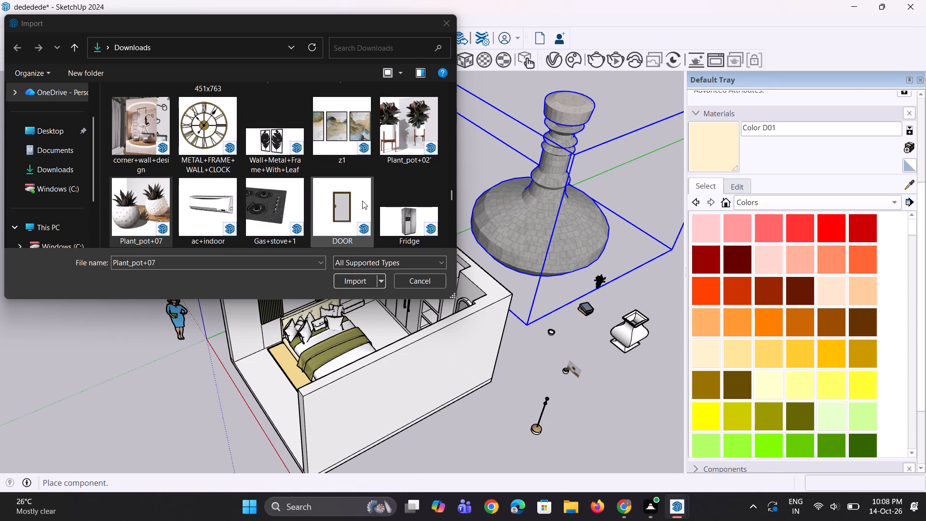
Look through the older models in Downloads for more decor to import, then close the import without choosing a file.
scroll(362, 201, "down", 2)
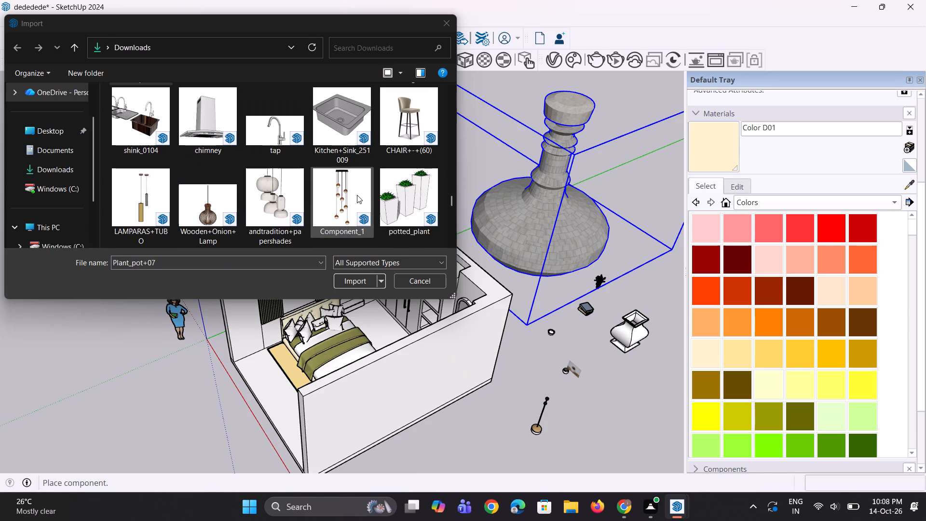
scroll(354, 194, "down", 1)
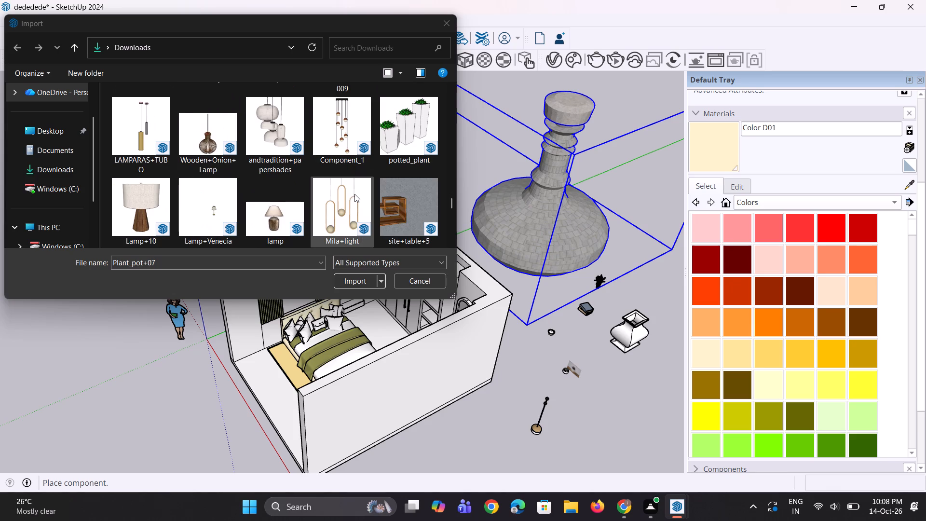
scroll(354, 193, "down", 1)
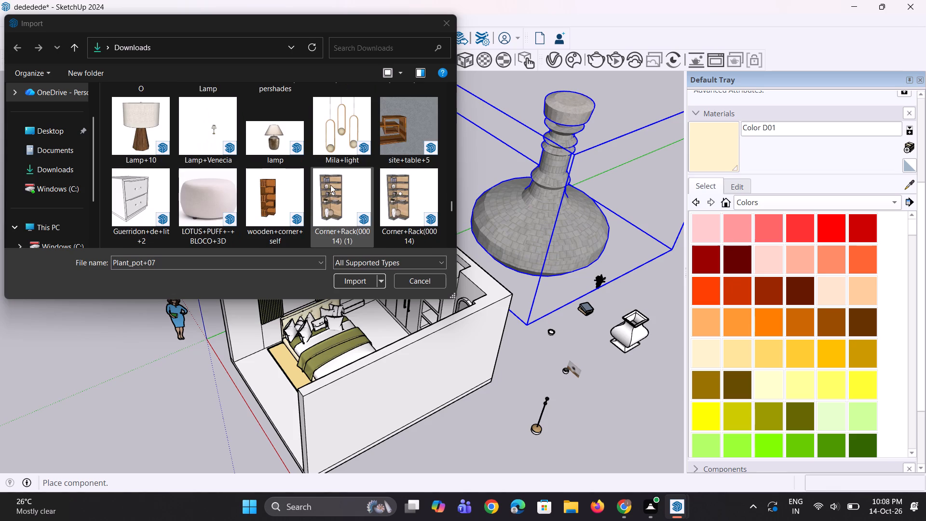
scroll(298, 184, "down", 2)
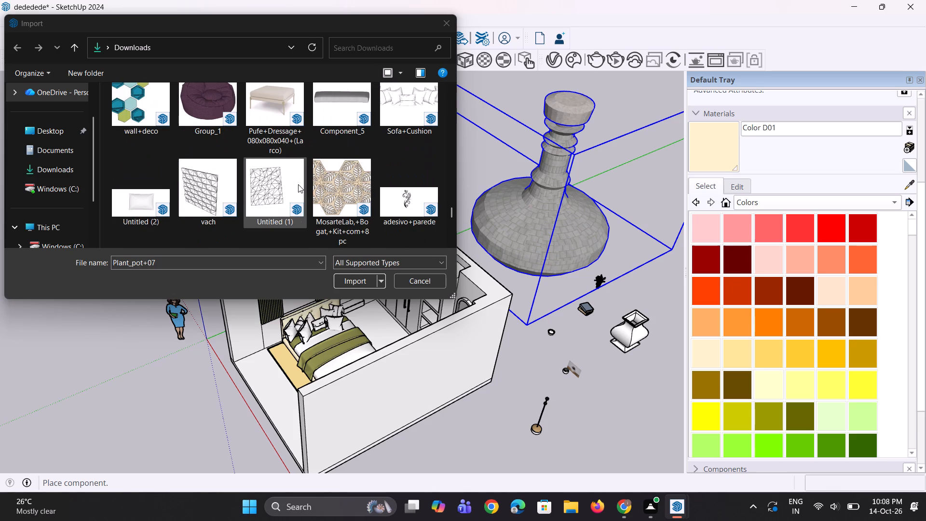
scroll(298, 184, "down", 1)
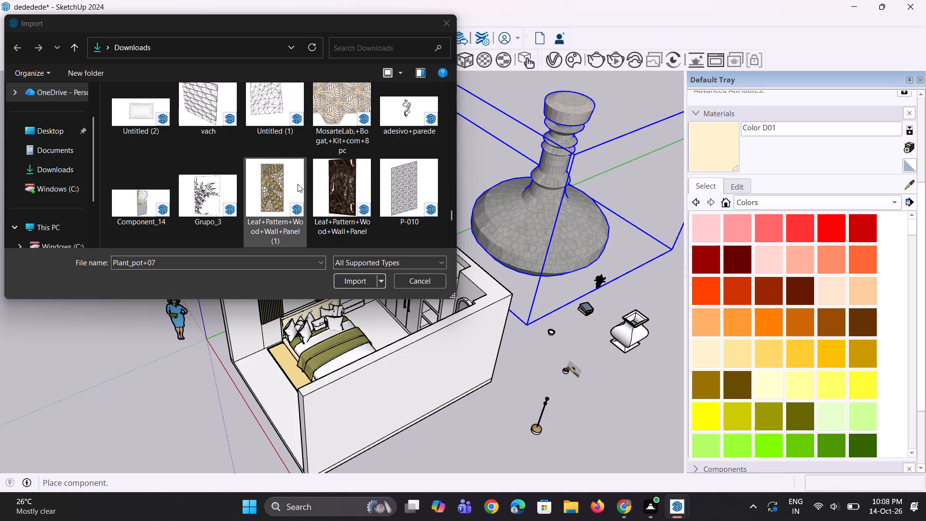
scroll(189, 194, "down", 1)
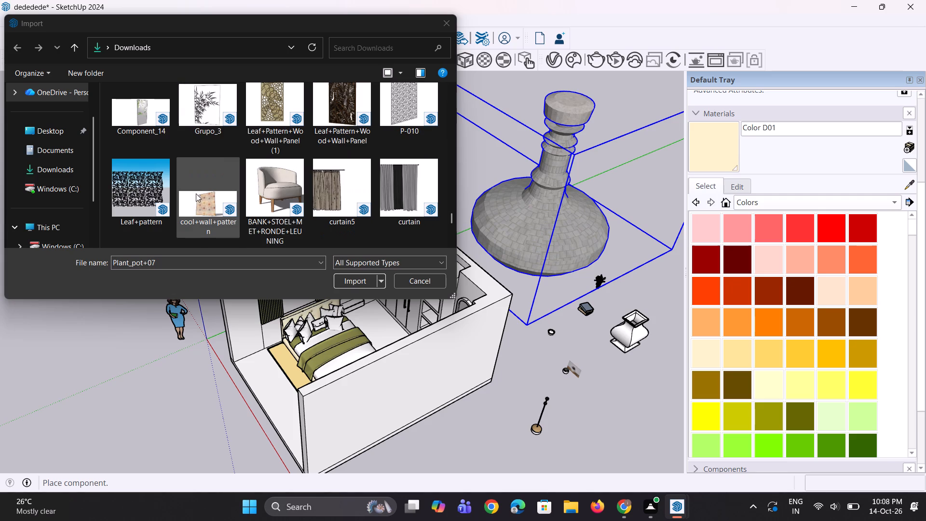
scroll(214, 188, "down", 3)
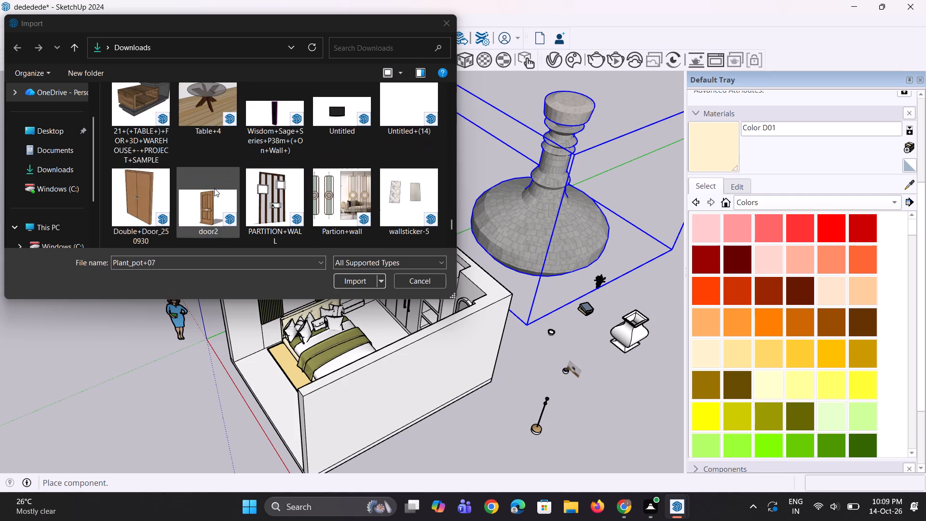
scroll(214, 188, "down", 2)
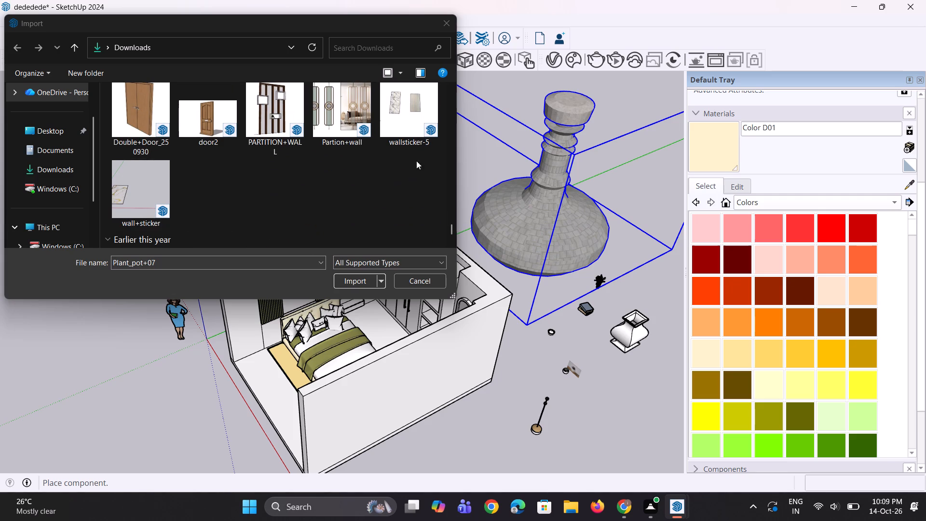
left_click(448, 30)
Place the pending Plant_pot+07 model on the ground outside the room, next to the candle holder.
scroll(385, 306, "up", 2)
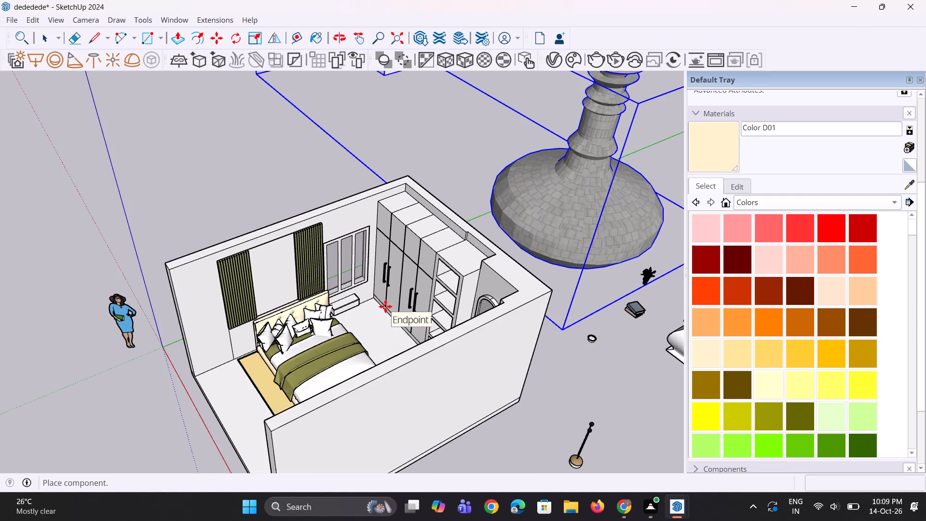
scroll(385, 308, "up", 2)
left_click(628, 373)
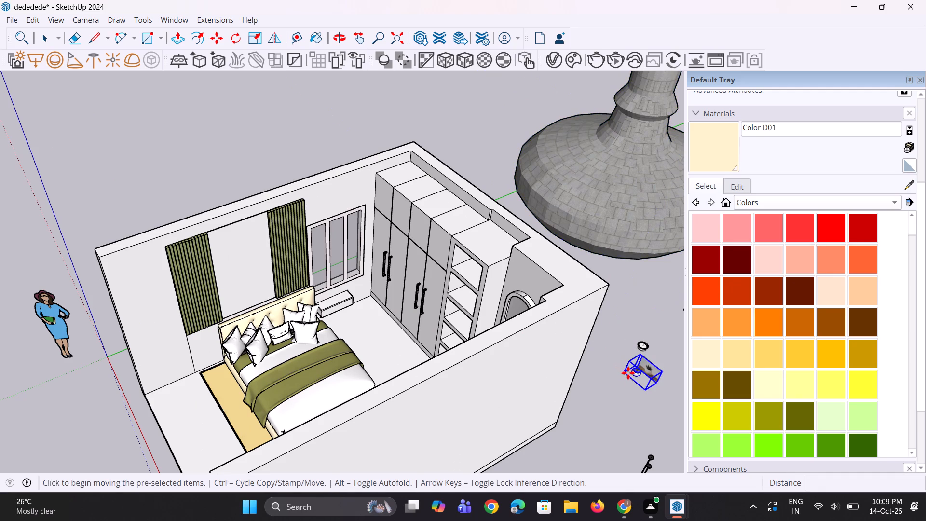
Scale the oversized bottle model down uniformly from its far upper corner until it is close in size to the other decor.
scroll(386, 313, "down", 5)
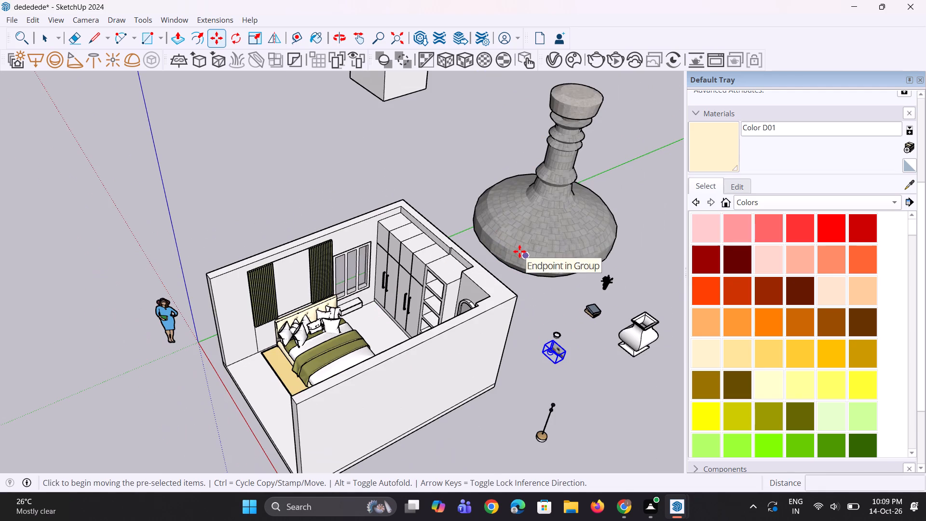
key("space")
key("space")
left_click(537, 248)
key("s")
scroll(537, 250, "down", 6)
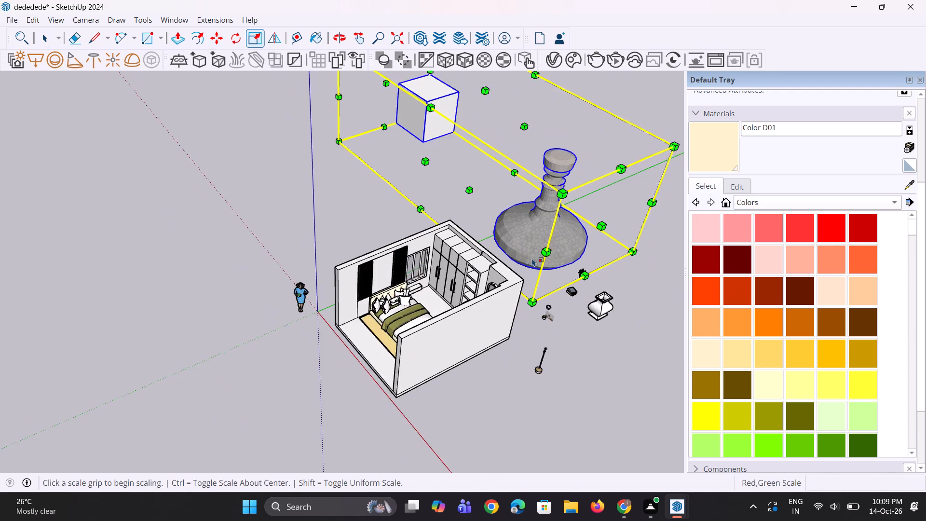
scroll(532, 258, "down", 2)
scroll(420, 189, "down", 2)
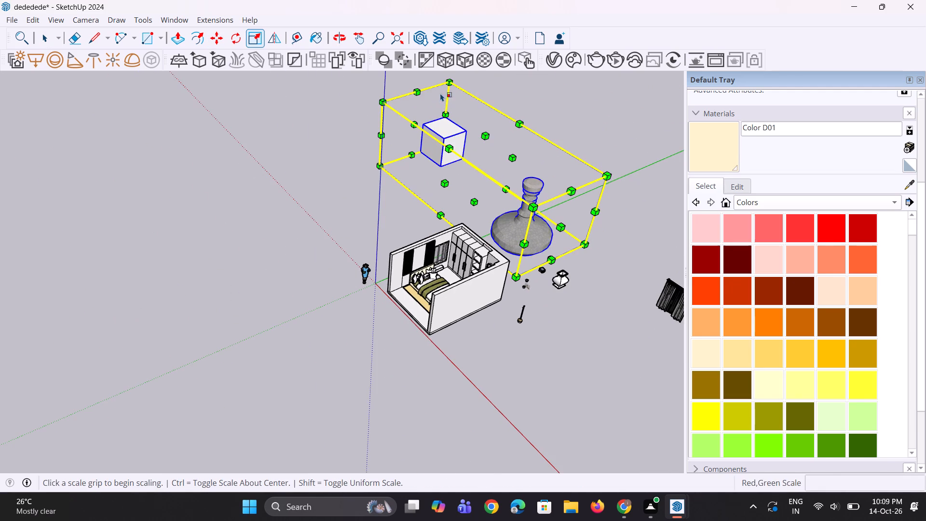
left_click(449, 80)
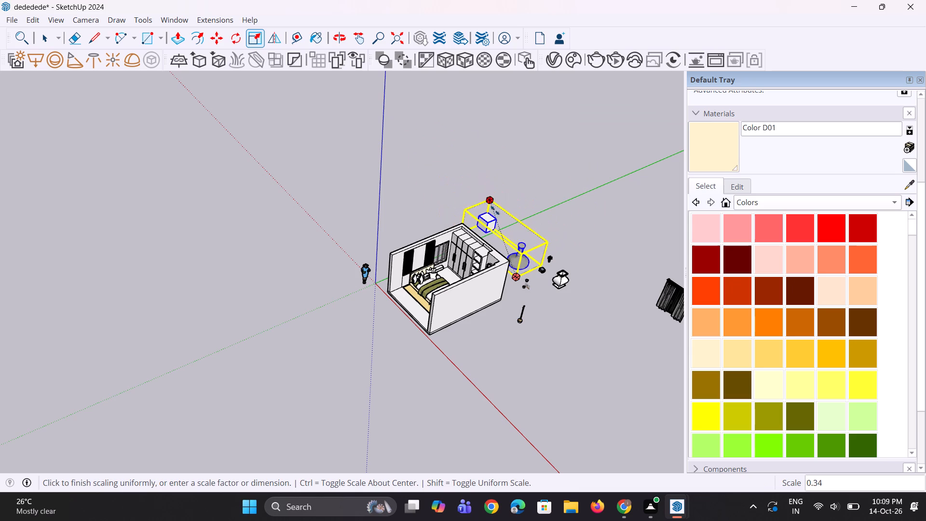
left_click(503, 249)
middle_click_drag(498, 280, 435, 318)
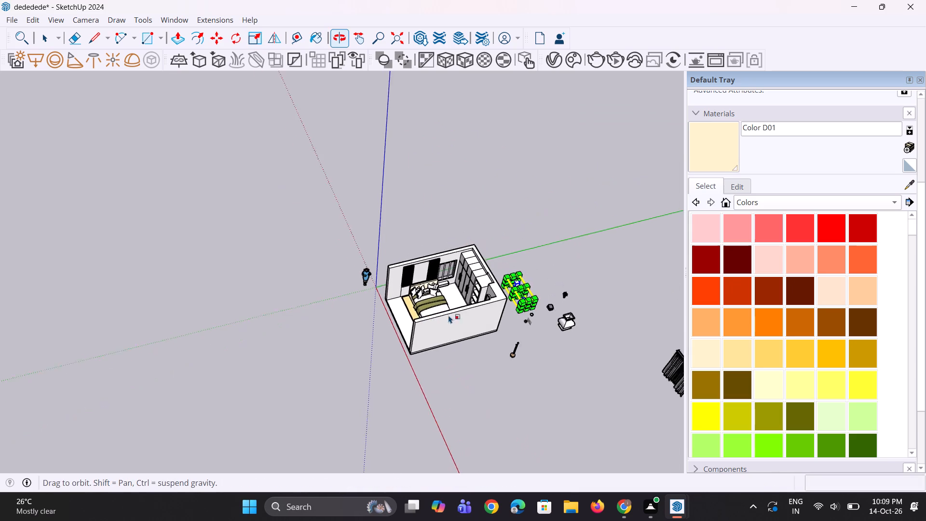
scroll(521, 311, "up", 10)
key("space")
key("space")
left_click(566, 274)
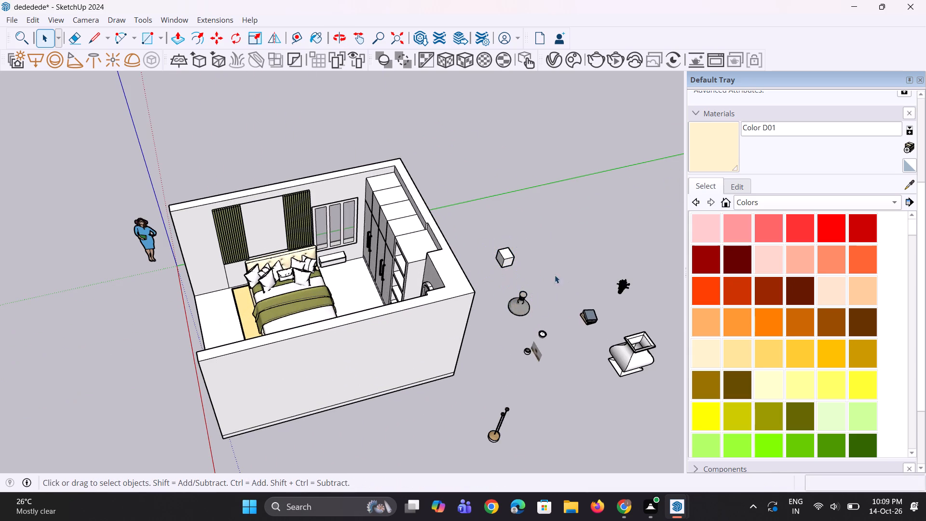
Explode the bottle component and delete the white box that came with it.
left_click(515, 306)
right_click(515, 306)
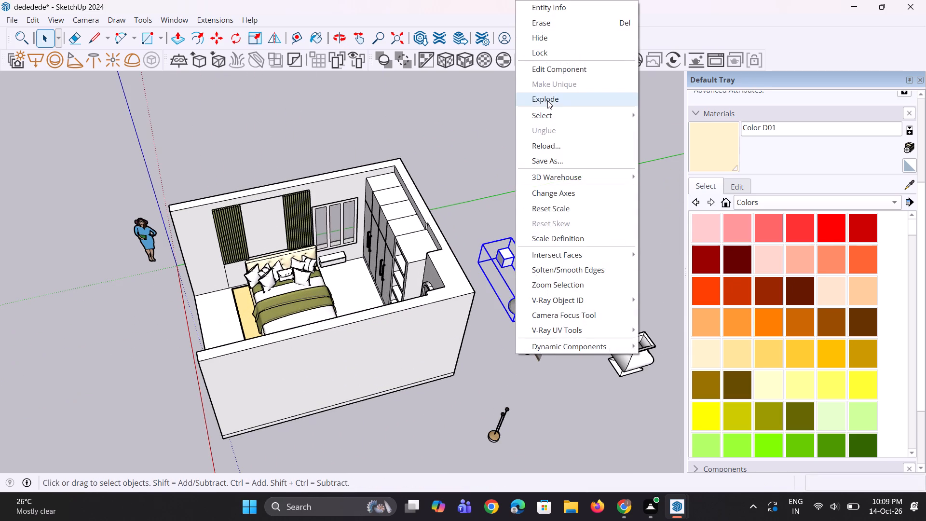
left_click(547, 100)
key("space")
left_click(570, 211)
left_click(513, 262)
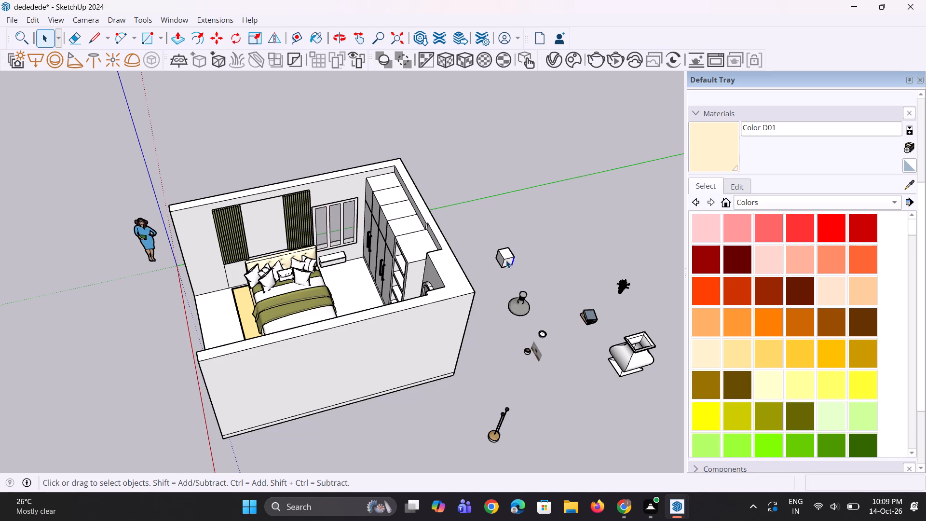
left_click(506, 260)
left_click_drag(481, 238, 526, 285)
key("Delete")
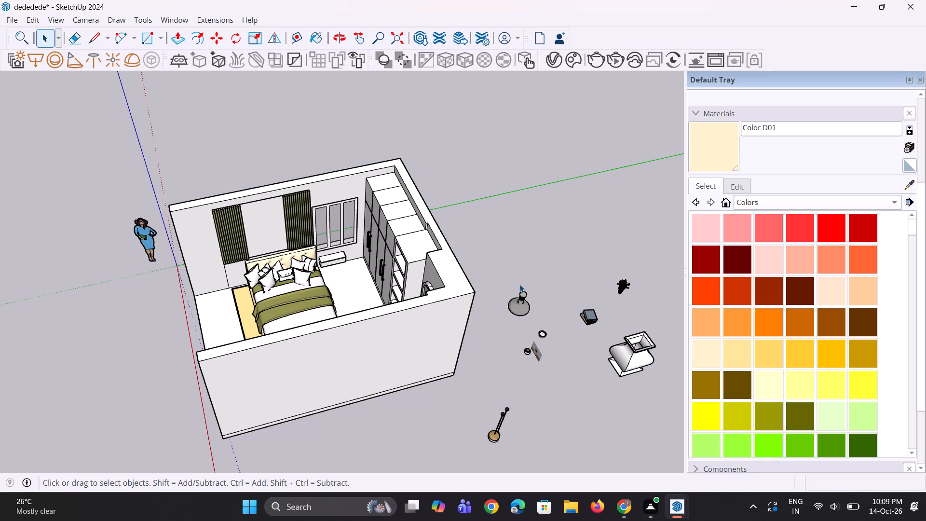
Group all the parts of the grey bottle together.
left_click_drag(508, 278, 537, 339)
right_click(523, 309)
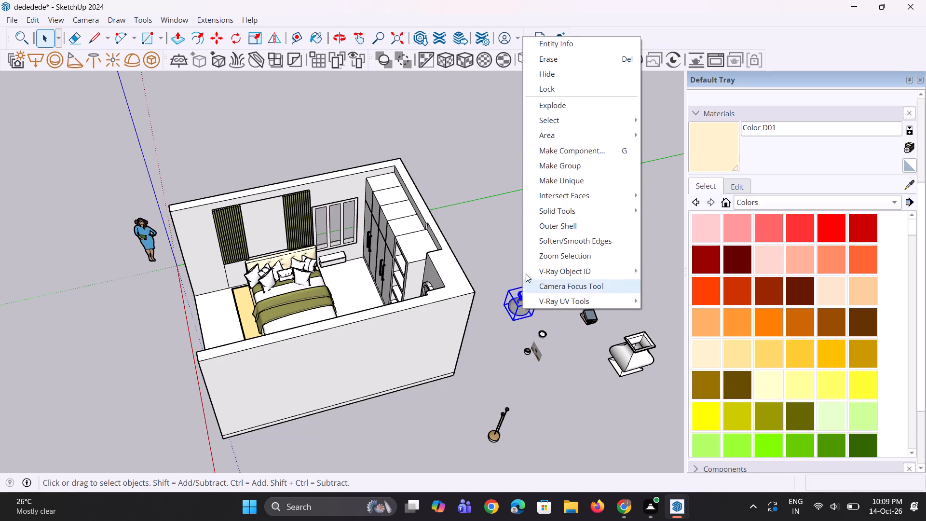
left_click(556, 164)
left_click(431, 297)
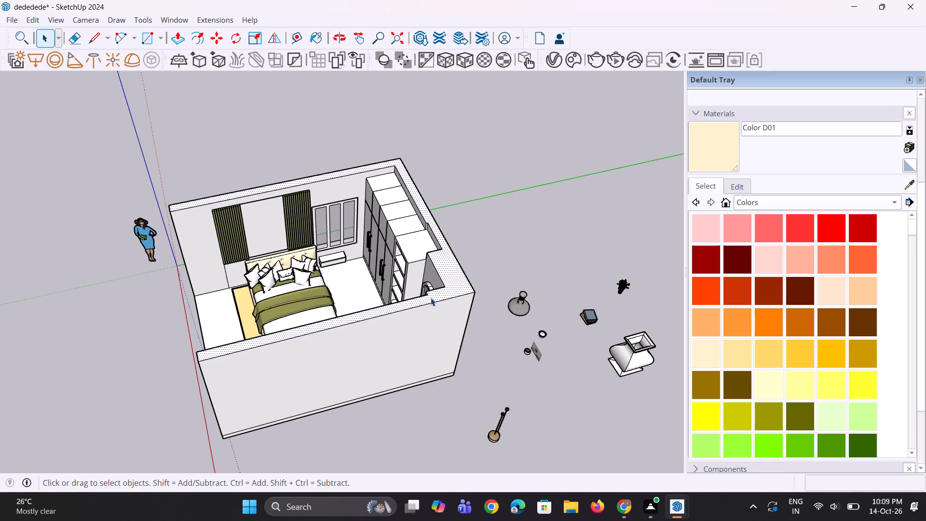
middle_click_drag(440, 336, 464, 312)
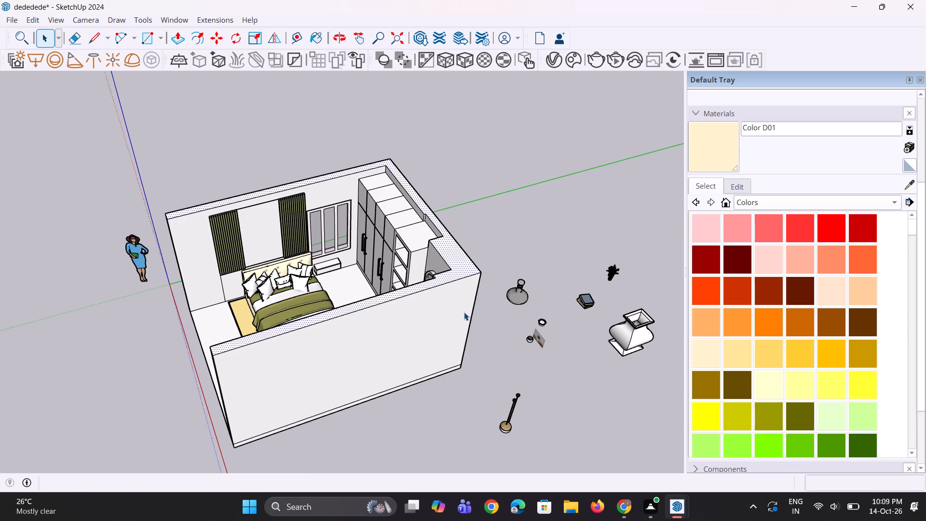
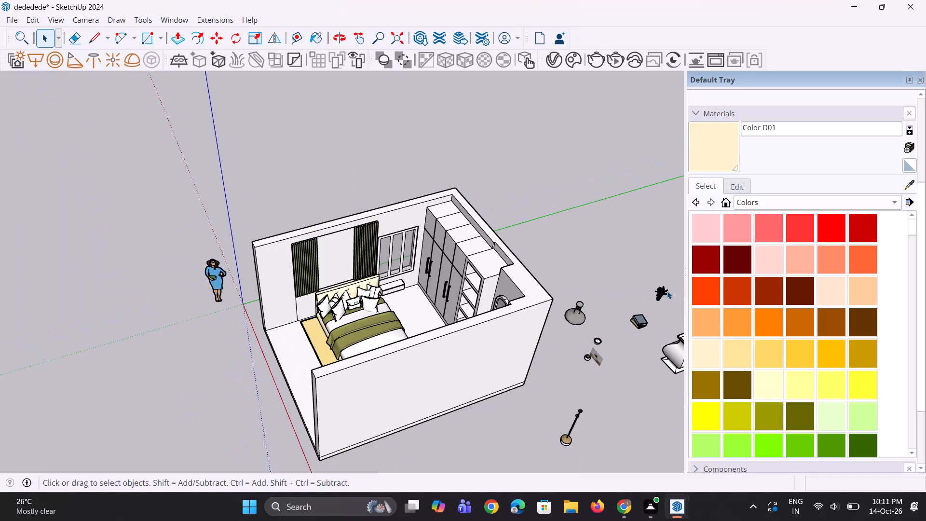
Move the dark dried-wheat plant from outside the room onto the floating bedside box below the window.
left_click(664, 295)
scroll(656, 301, "up", 5)
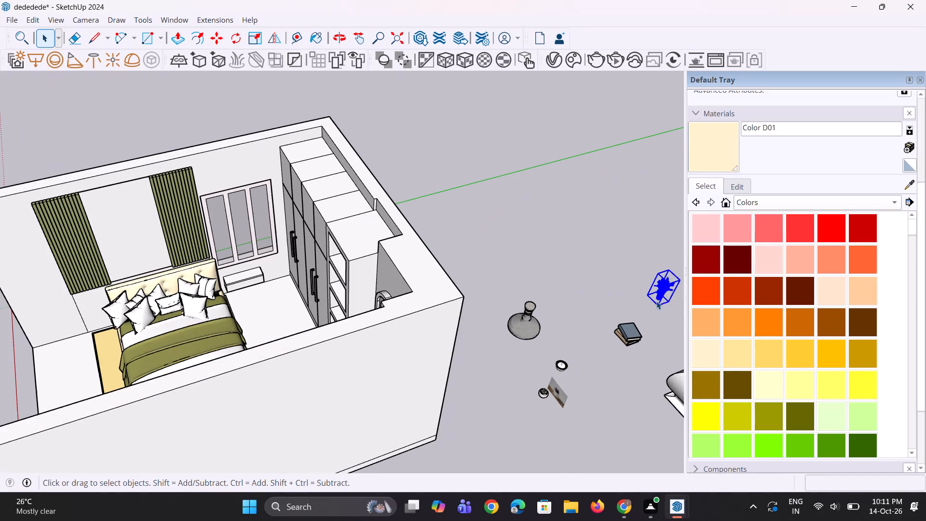
key("m")
left_click_drag(657, 301, 657, 306)
scroll(316, 290, "up", 3)
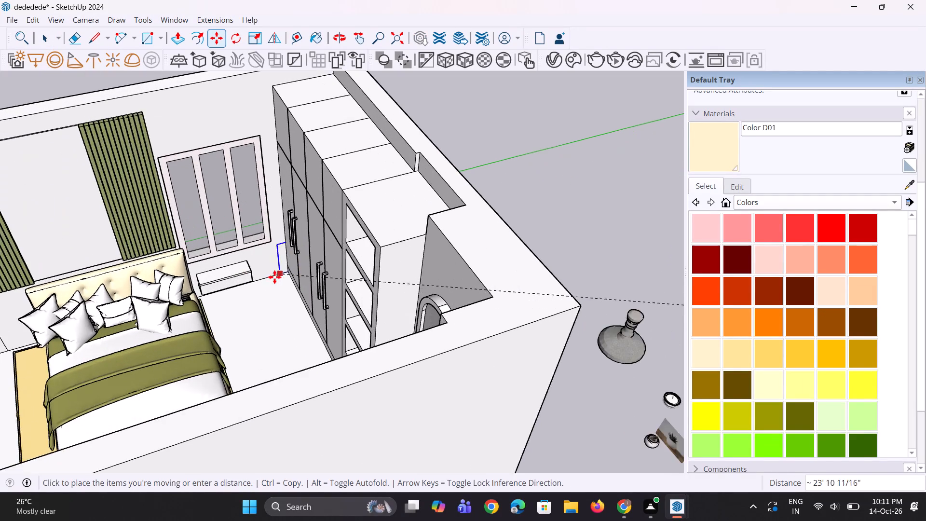
scroll(237, 277, "up", 3)
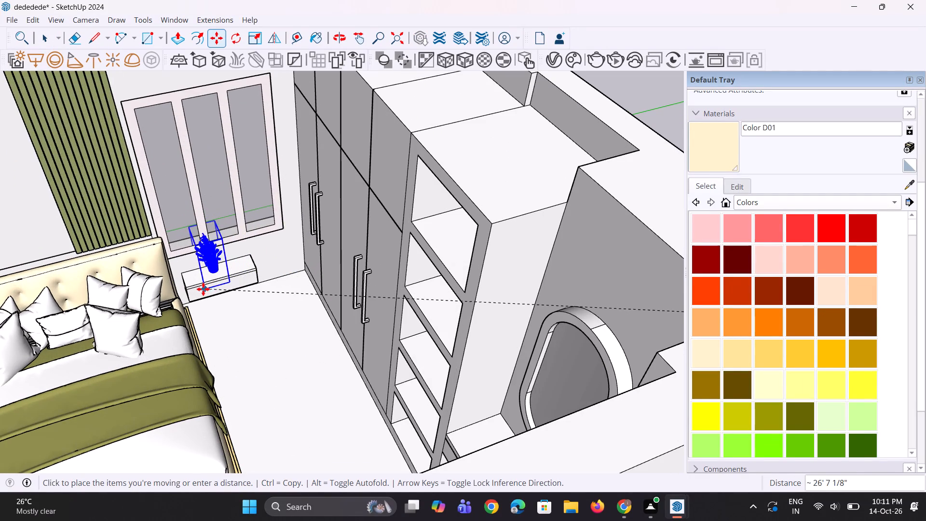
left_click(201, 289)
Scale the wheat plant down uniformly to about 0.82 from its upper corner.
middle_click_drag(245, 279, 256, 253)
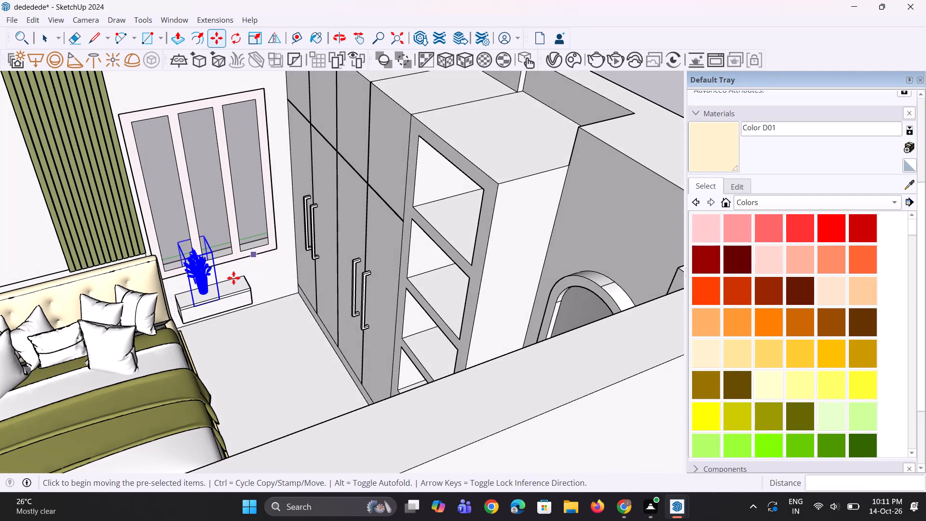
scroll(230, 279, "down", 3)
scroll(205, 246, "up", 6)
key("s")
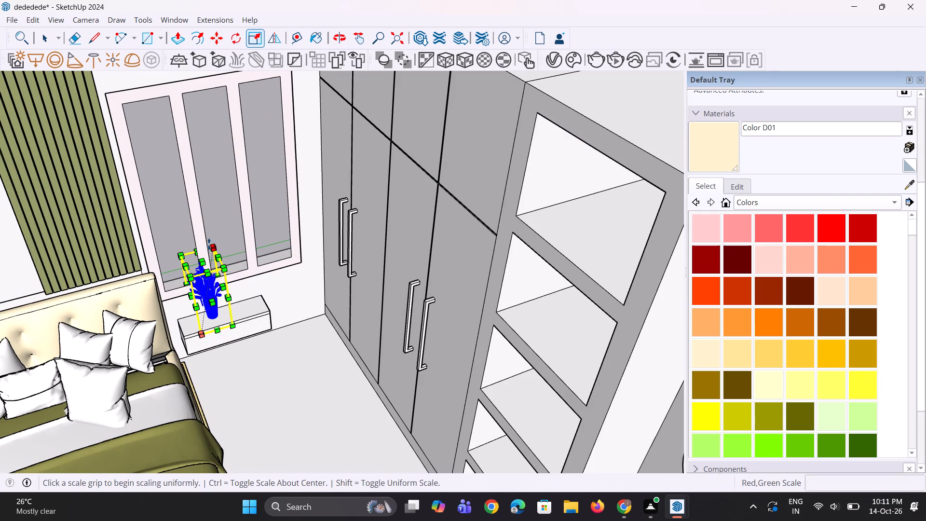
left_click(213, 244)
left_click(206, 263)
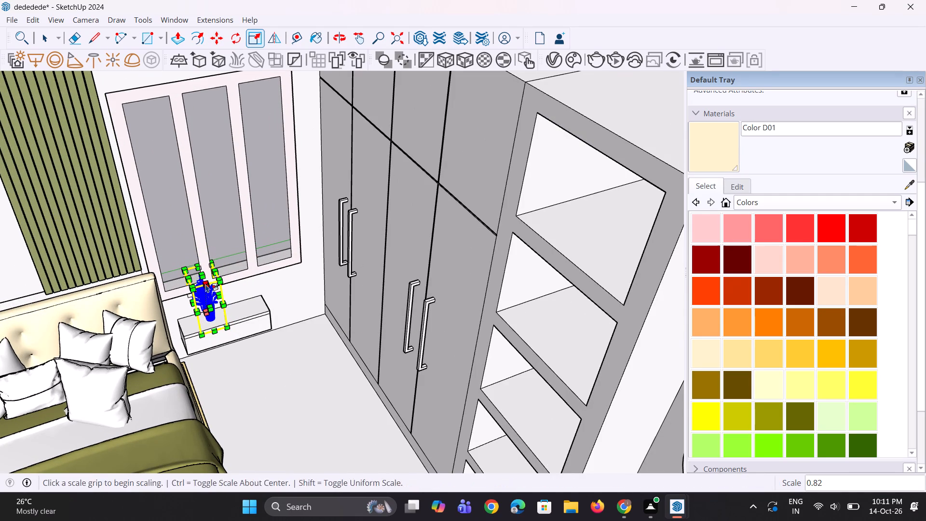
Adjust the wheat plant's position along the bedside box, finishing with a move of about 5 11/16" toward the wardrobe, and deselect it.
middle_click_drag(205, 284, 172, 284)
scroll(204, 306, "up", 10)
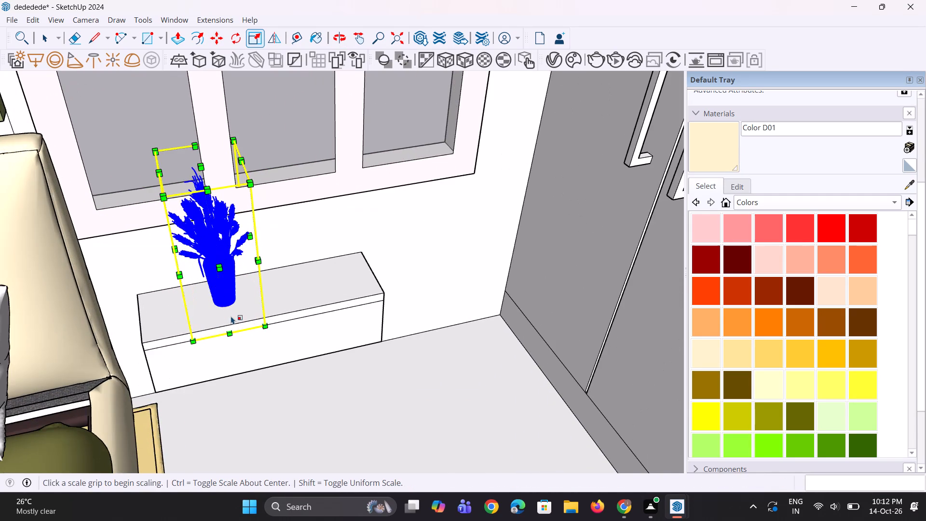
key("m")
left_click(230, 301)
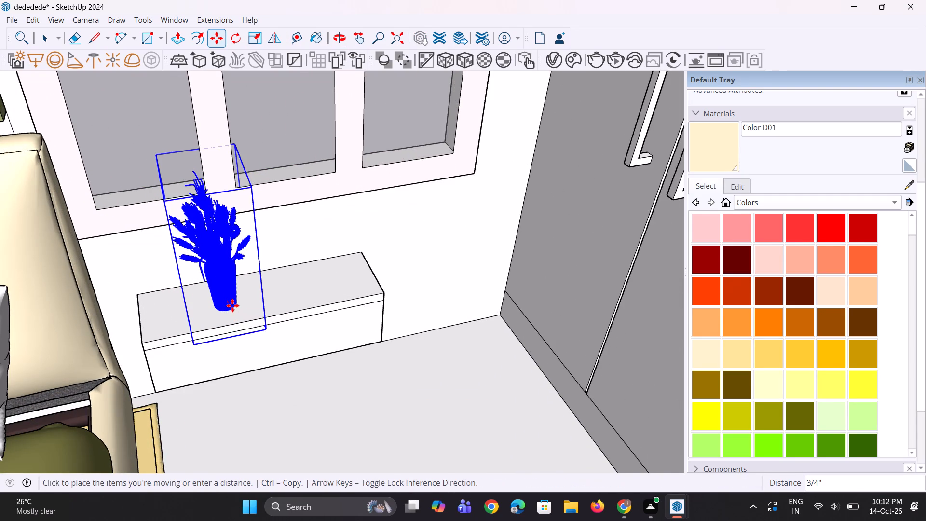
double_click(232, 305)
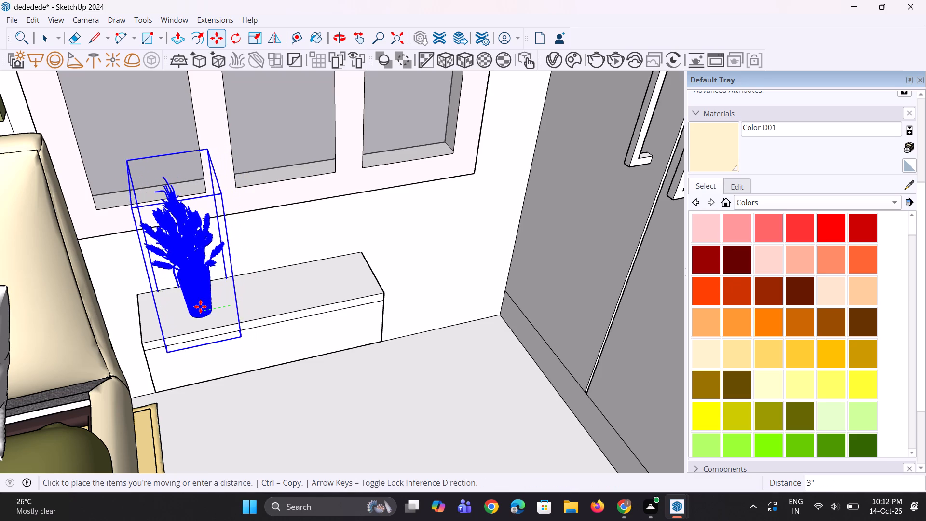
left_click(200, 306)
scroll(213, 296, "down", 5)
middle_click_drag(251, 293, 271, 278)
key("space")
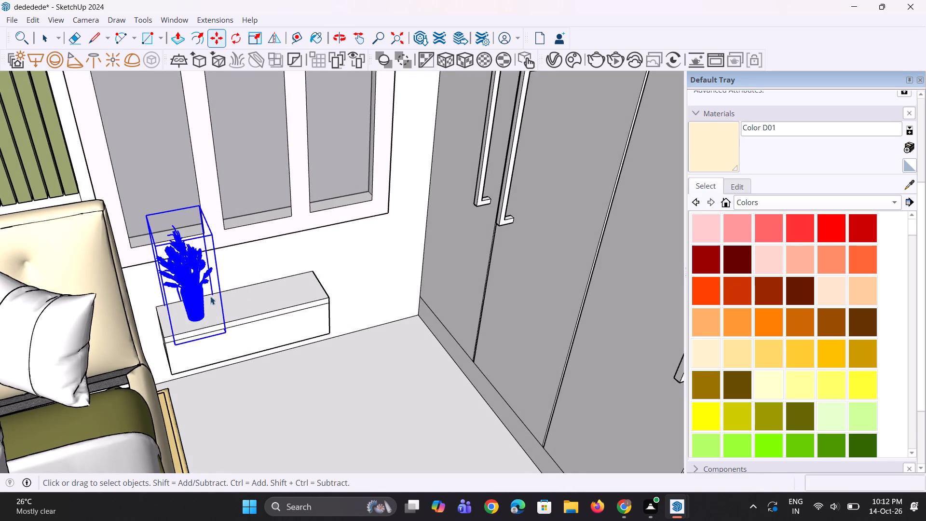
left_click(195, 300)
key("m")
left_click(195, 301)
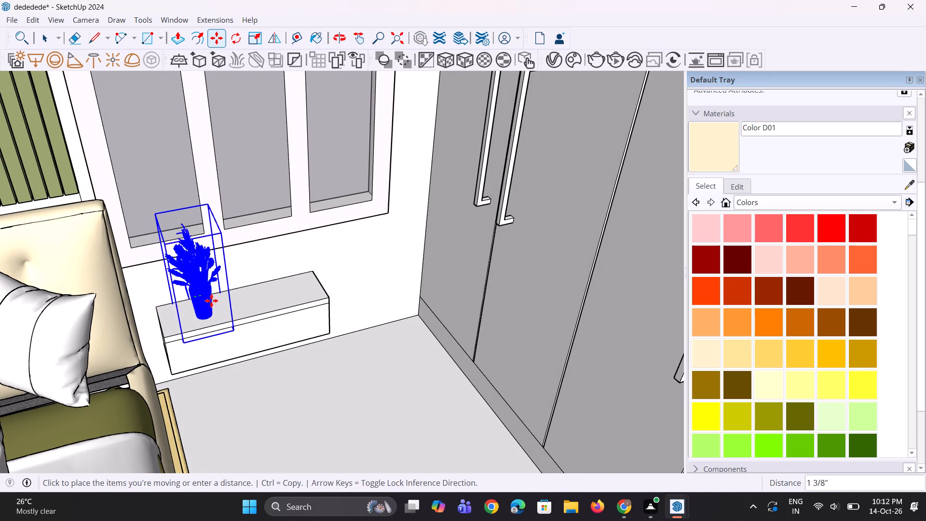
left_click(230, 294)
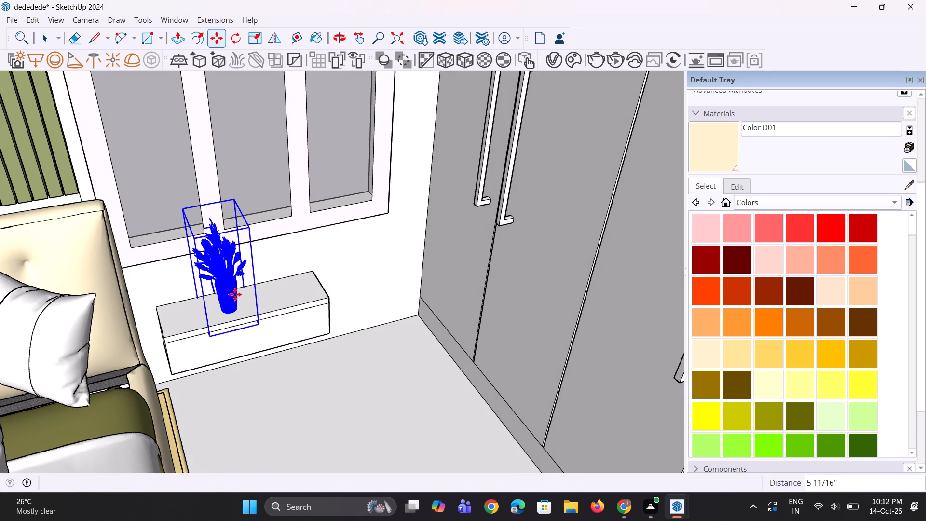
scroll(240, 294, "down", 14)
key("space")
key("space")
key("space")
scroll(241, 294, "down", 2)
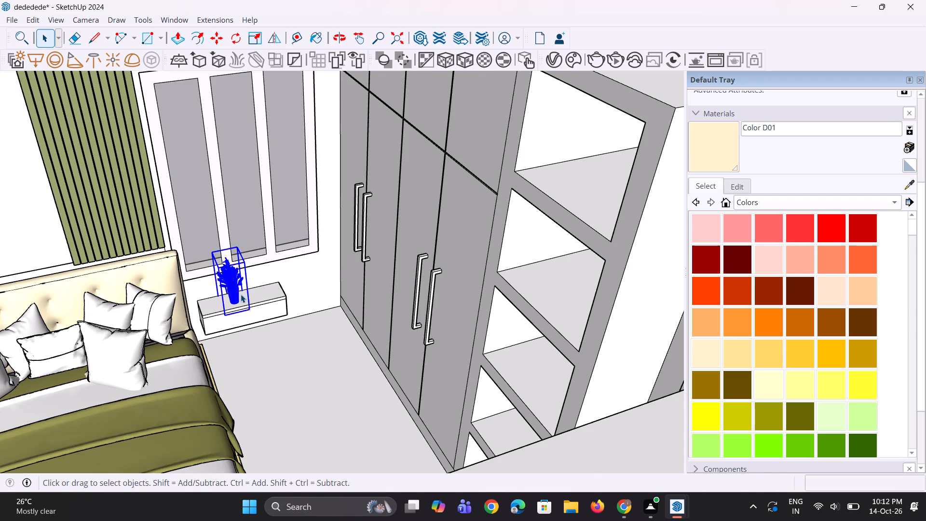
scroll(241, 294, "down", 7)
left_click(552, 169)
Examine the wheat plant and its woven pot up close, including how they sit on the bedside box.
middle_click_drag(290, 304, 324, 354)
scroll(246, 304, "up", 4)
scroll(231, 288, "up", 18)
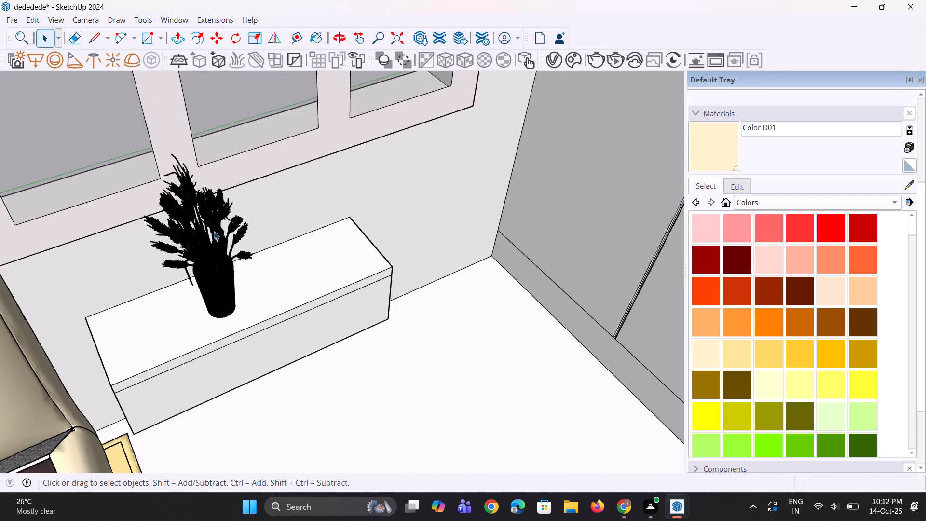
scroll(214, 231, "up", 9)
middle_click_drag(217, 278, 262, 194)
scroll(265, 271, "down", 4)
scroll(267, 274, "up", 2)
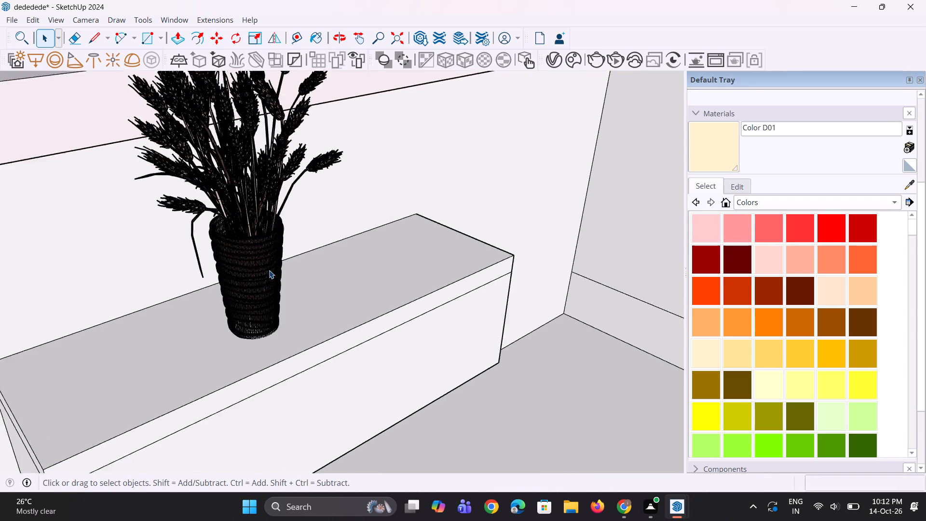
scroll(269, 270, "up", 20)
scroll(269, 270, "up", 3)
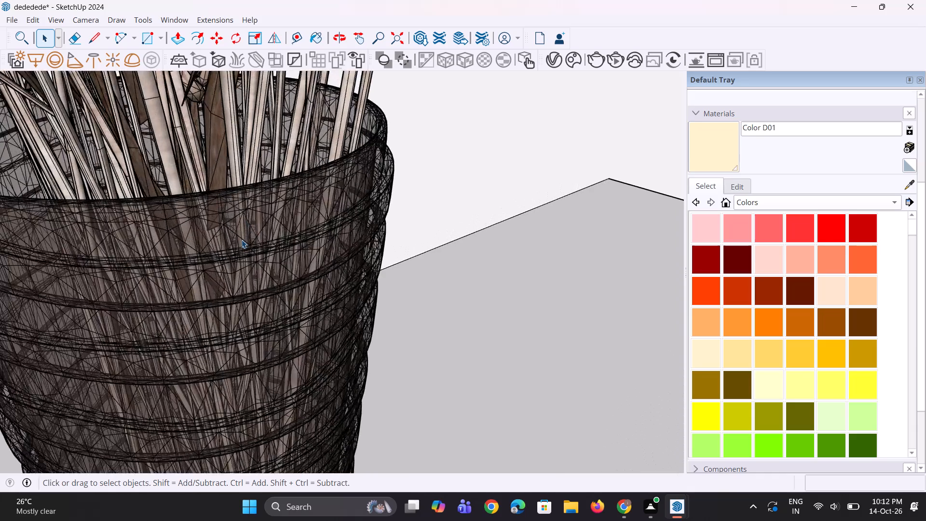
middle_click_drag(242, 240, 241, 314)
scroll(241, 313, "down", 16)
scroll(250, 304, "up", 1)
middle_click_drag(250, 304, 250, 296)
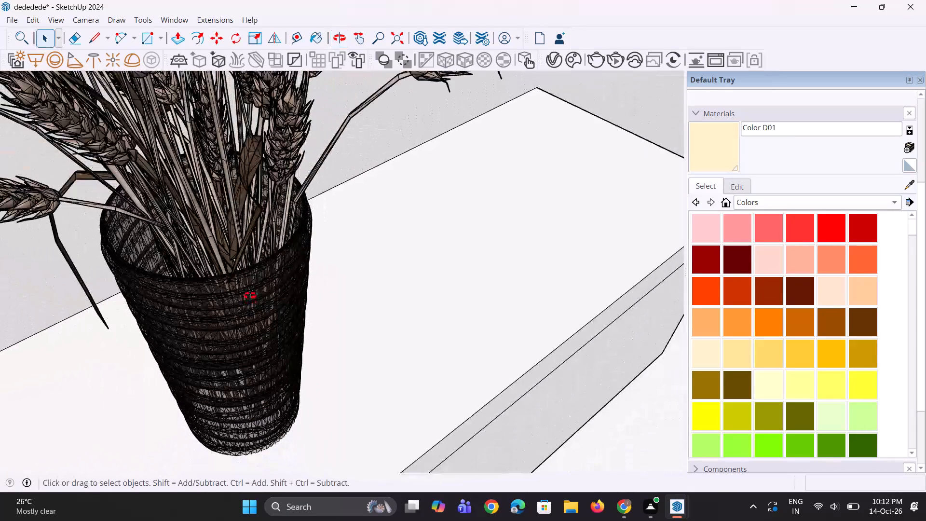
middle_click_drag(250, 296, 245, 281)
scroll(245, 281, "down", 20)
scroll(245, 281, "down", 3)
middle_click_drag(254, 282, 254, 280)
scroll(254, 282, "up", 1)
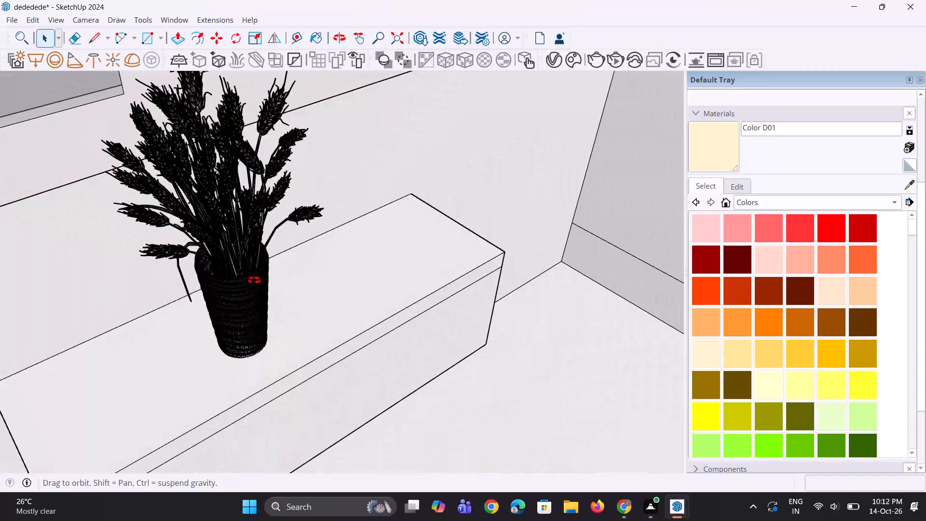
middle_click_drag(254, 280, 237, 242)
scroll(237, 242, "down", 20)
scroll(237, 242, "down", 4)
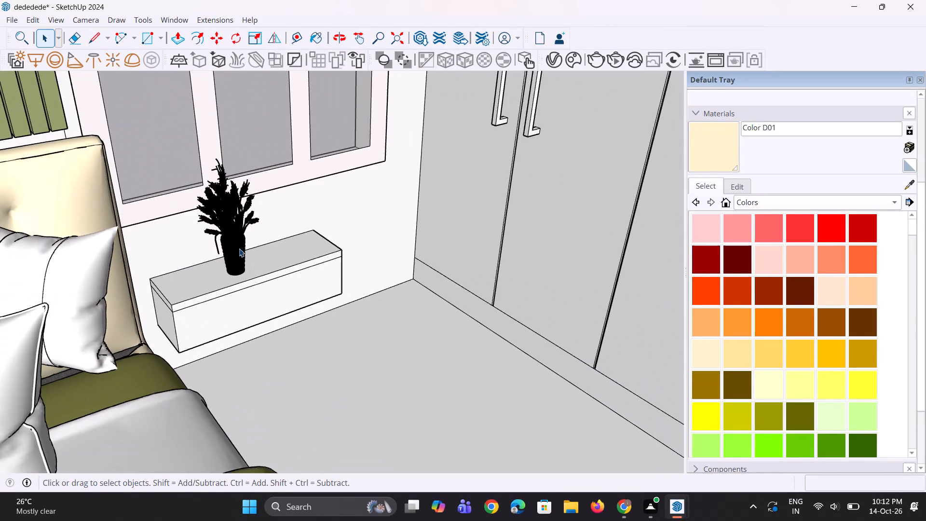
scroll(239, 248, "down", 17)
scroll(239, 248, "down", 4)
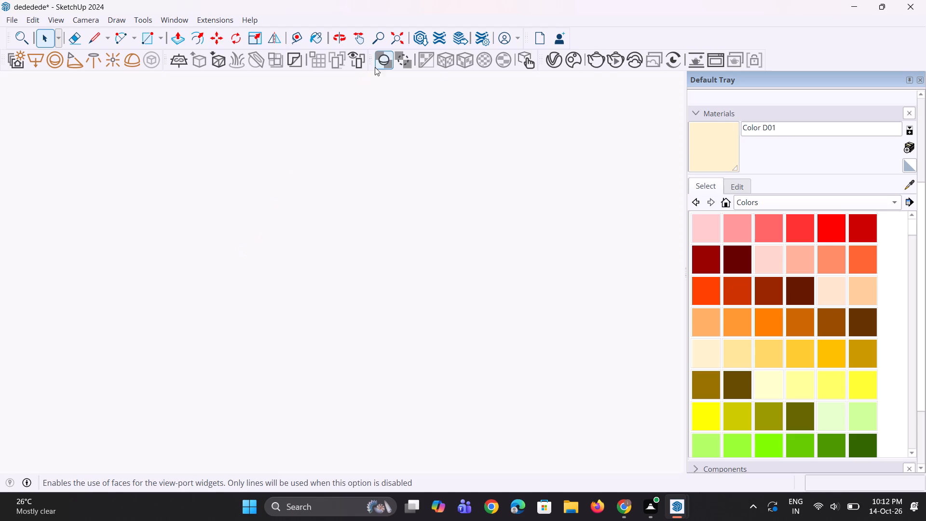
Explode the small potted succulent component outside the room and delete the picture plane that came with it.
left_click(398, 43)
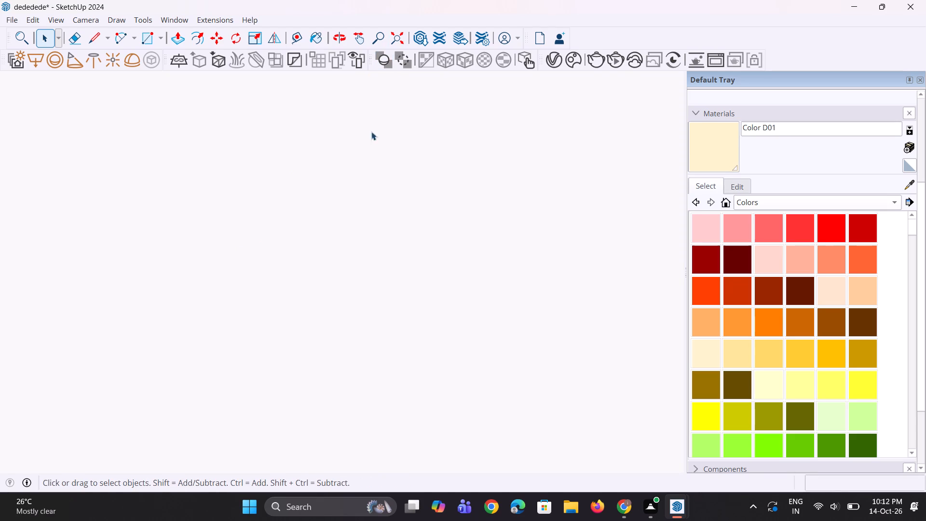
scroll(379, 285, "up", 1)
middle_click_drag(387, 290, 403, 310)
scroll(332, 292, "up", 6)
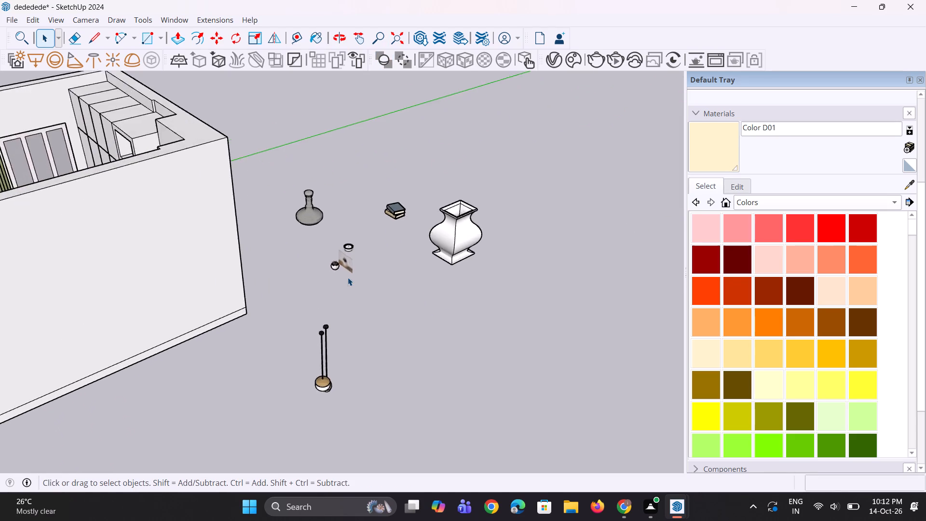
scroll(348, 277, "up", 4)
left_click(348, 263)
right_click(348, 263)
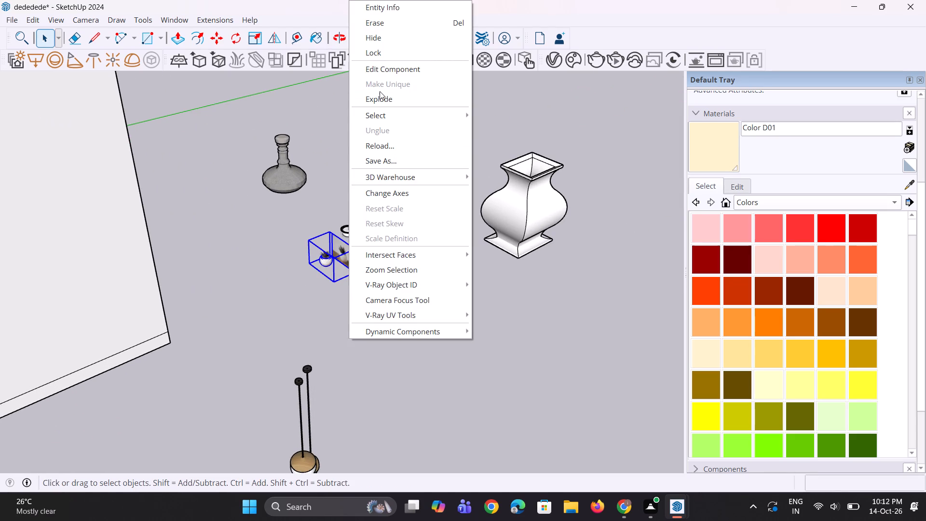
left_click(380, 91)
left_click(380, 100)
left_click(364, 288)
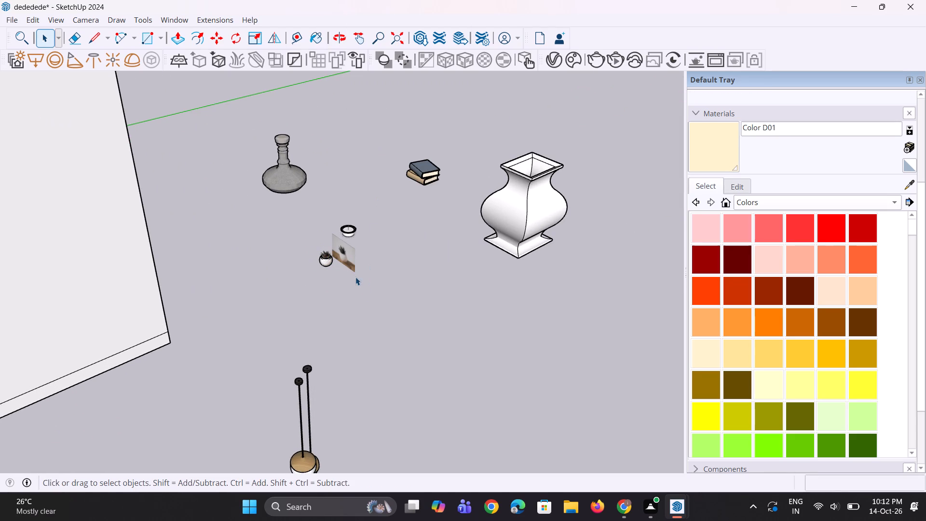
left_click(353, 263)
scroll(353, 263, "up", 3)
key("Delete")
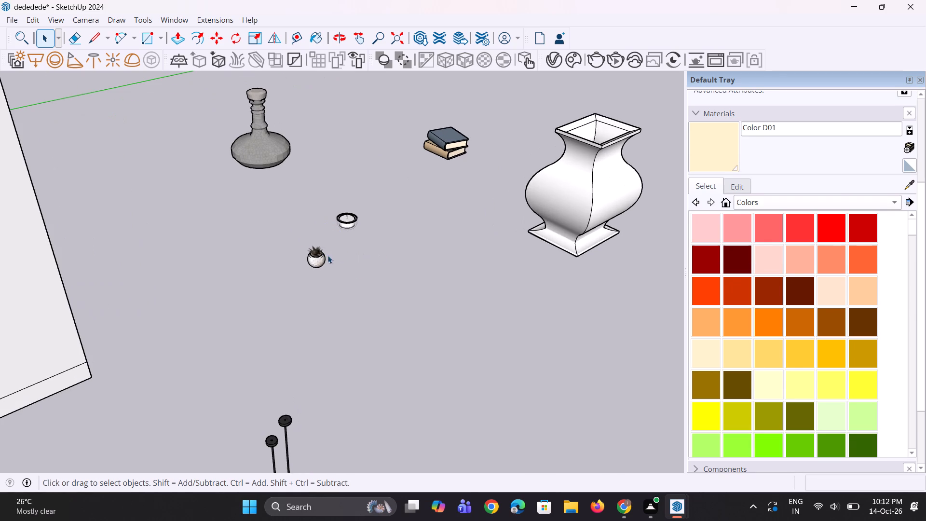
Examine the small white potted succulent up close.
left_click(320, 257)
scroll(312, 250, "up", 11)
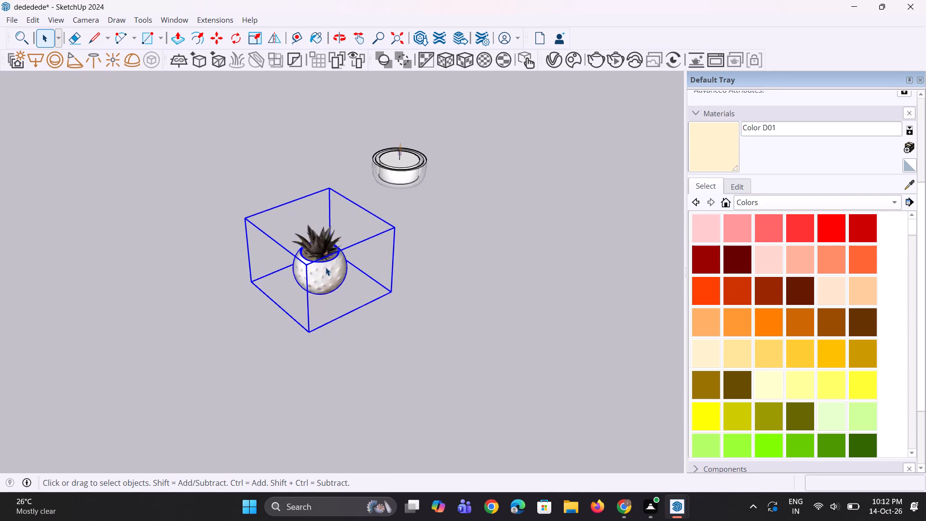
scroll(326, 267, "down", 3)
left_click(327, 248)
scroll(325, 282, "down", 3)
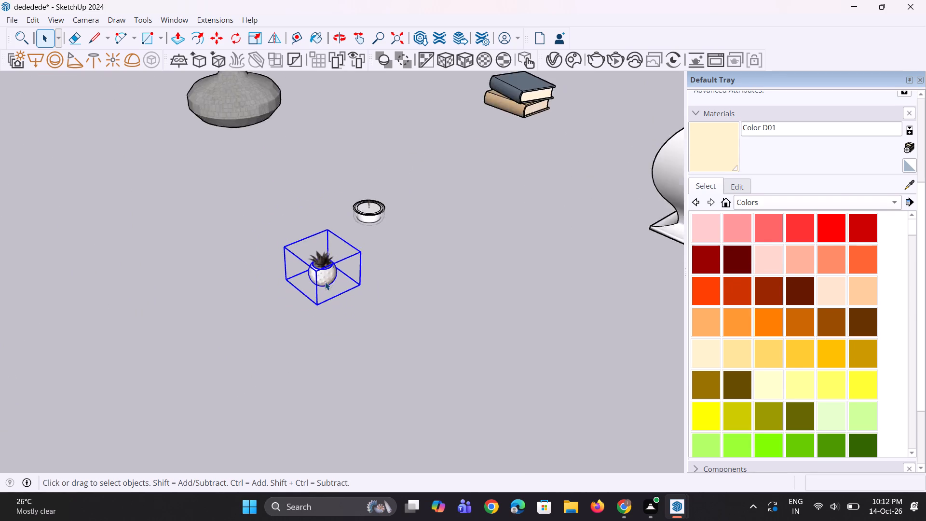
scroll(325, 282, "down", 8)
Move the round candle holder from outside the room onto the bedside box, next to the wheat plant on the wardrobe side.
left_click(354, 240)
key("m")
left_click(354, 240)
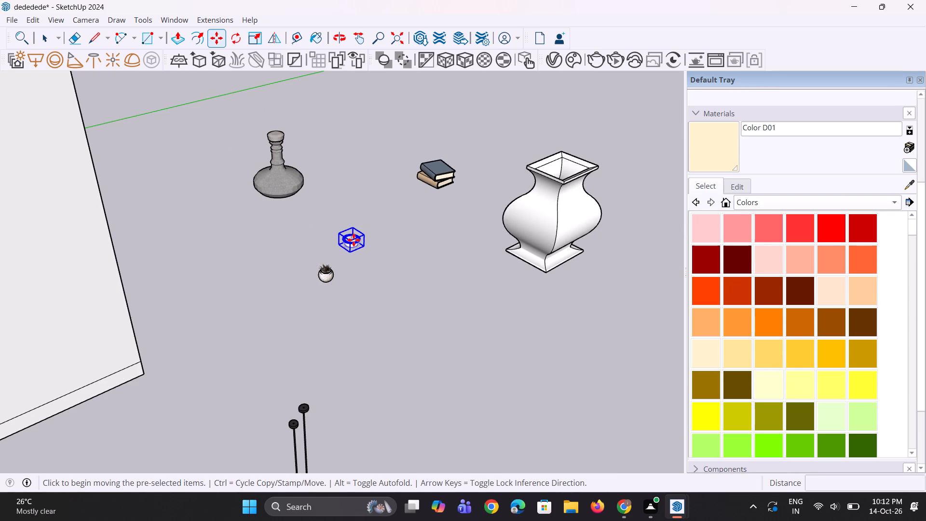
scroll(420, 283, "down", 10)
scroll(252, 217, "up", 4)
scroll(145, 205, "up", 5)
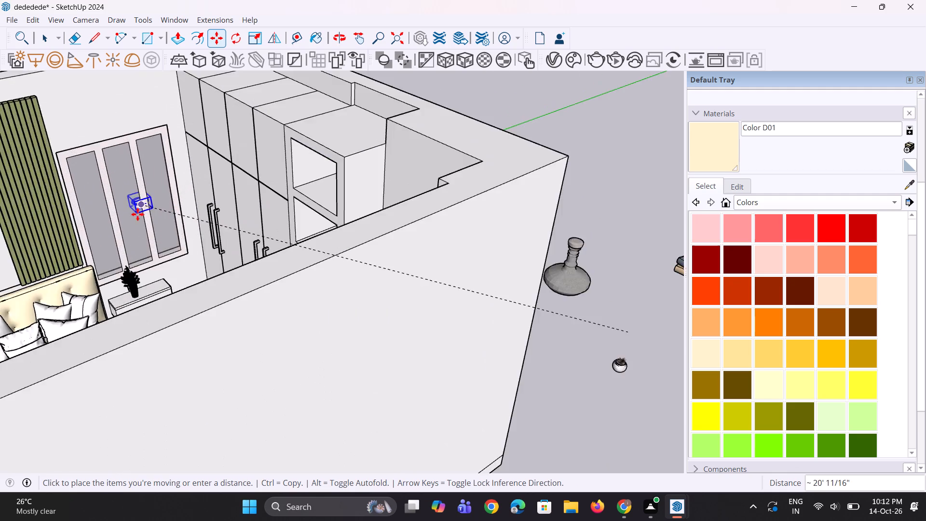
scroll(137, 214, "up", 12)
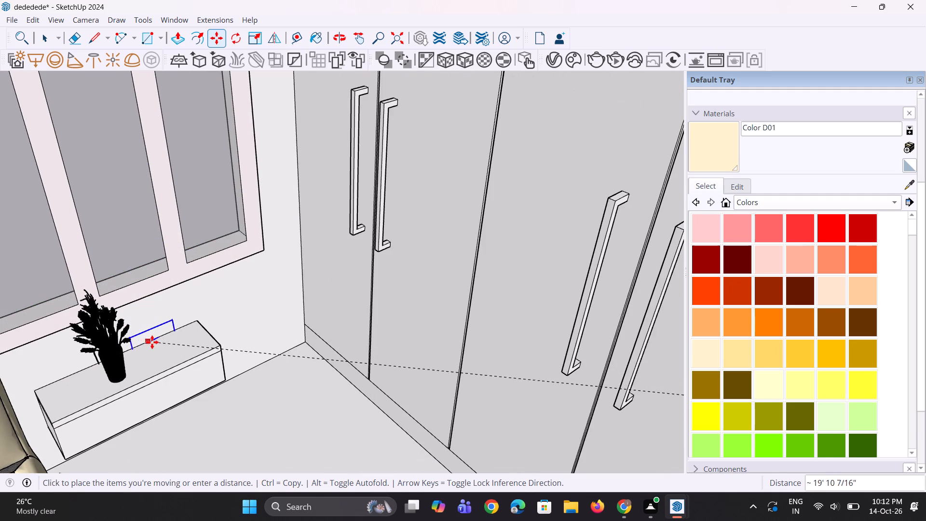
left_click(174, 362)
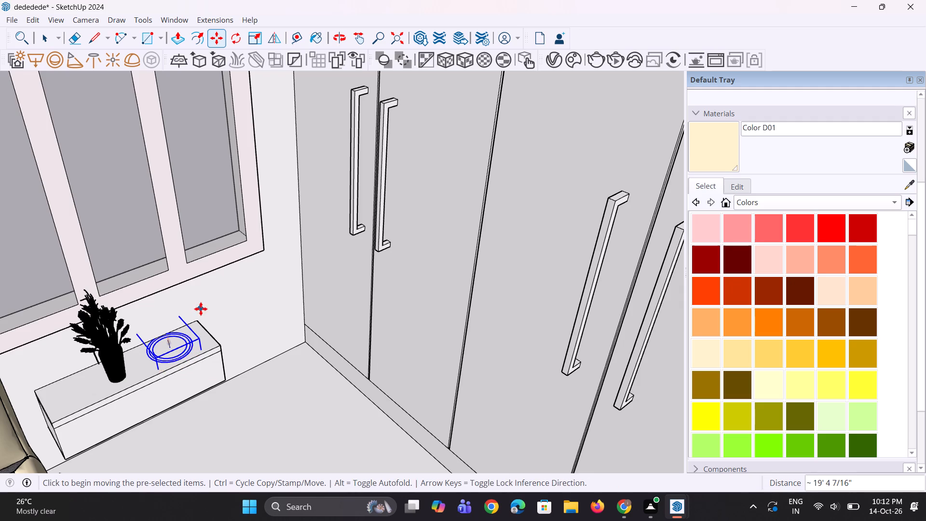
Raise the round candle holder so that it rests on the top surface of the bedside box.
left_click(198, 338)
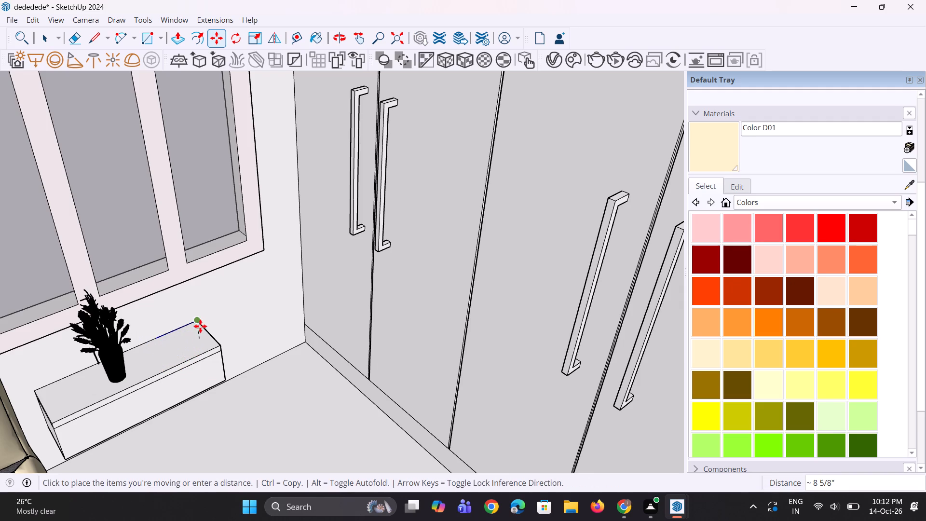
key("Escape")
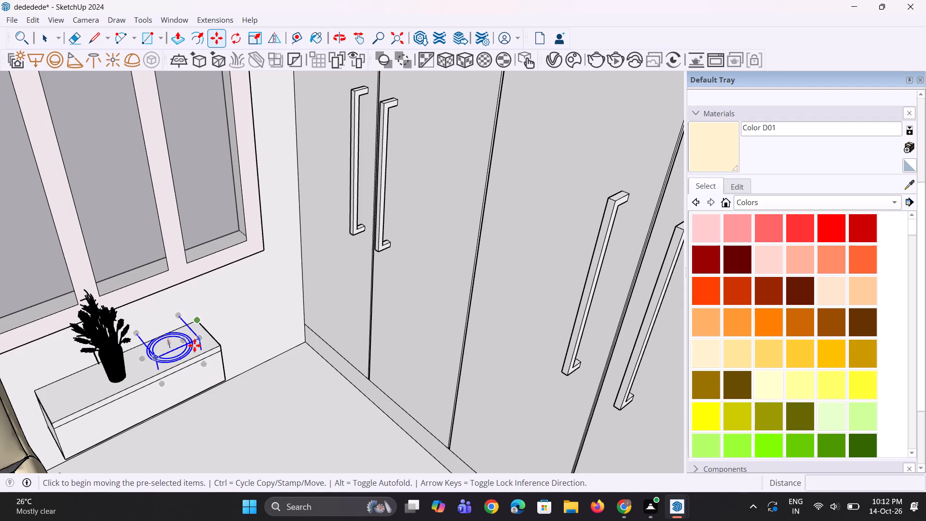
scroll(192, 342, "down", 4)
scroll(172, 384, "down", 1)
scroll(137, 421, "up", 8)
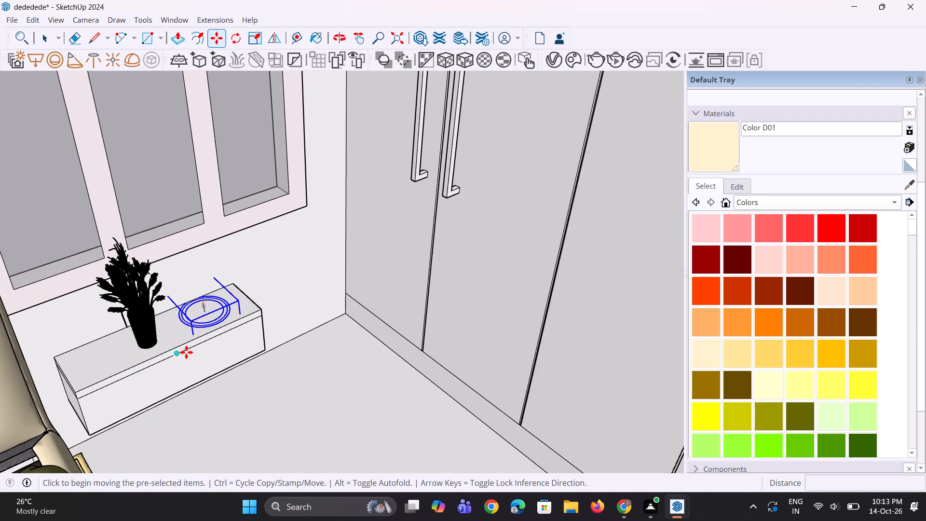
left_click(196, 352)
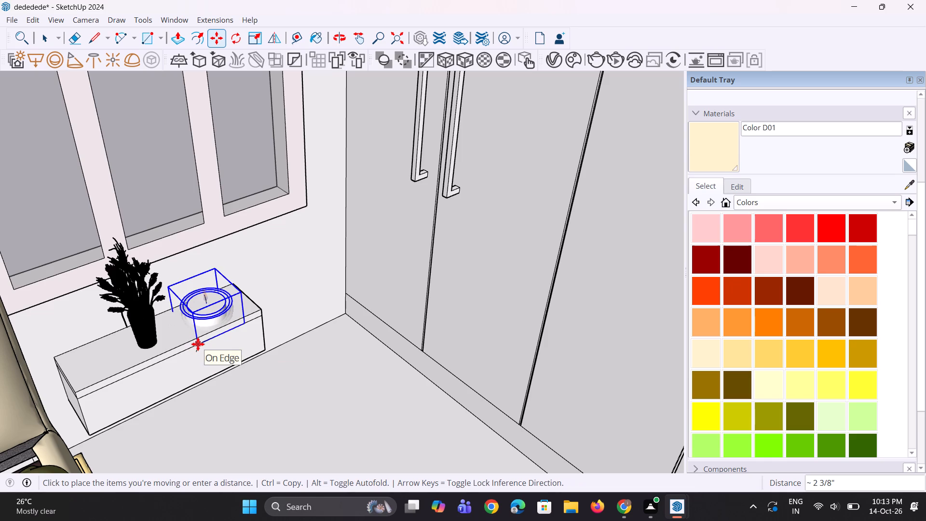
left_click(195, 338)
Shift the candle holder about 3 5/16" along the bedside box towards the wheat plant, keeping it near the front edge.
scroll(233, 295, "up", 2)
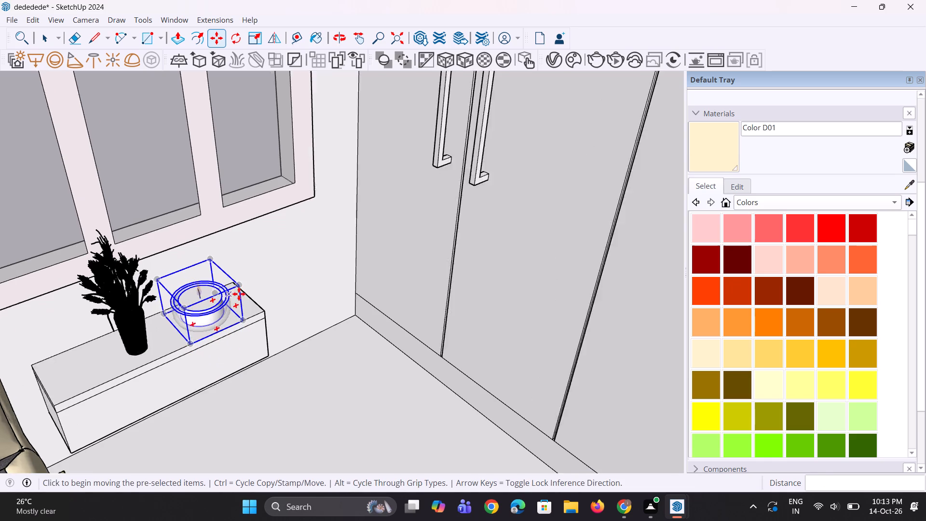
scroll(239, 294, "up", 7)
left_click(236, 330)
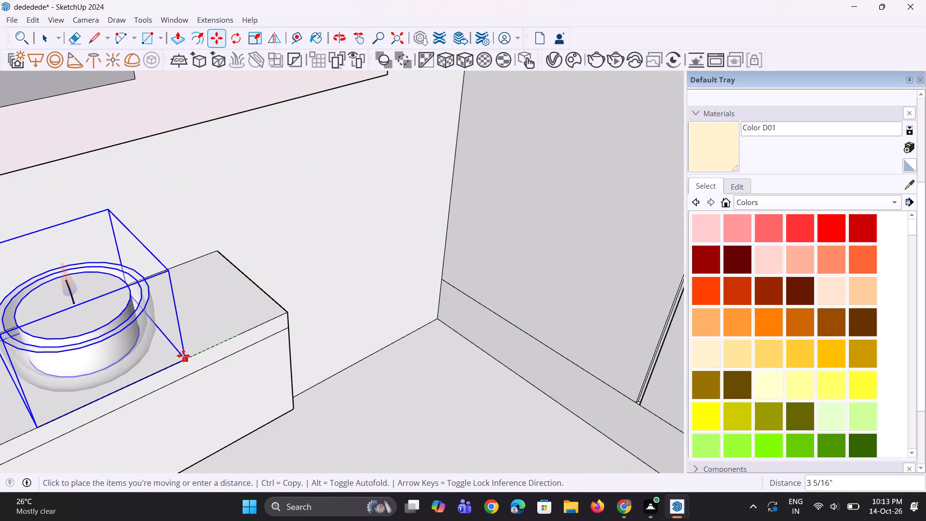
left_click(183, 356)
scroll(230, 346, "down", 8)
scroll(143, 336, "up", 4)
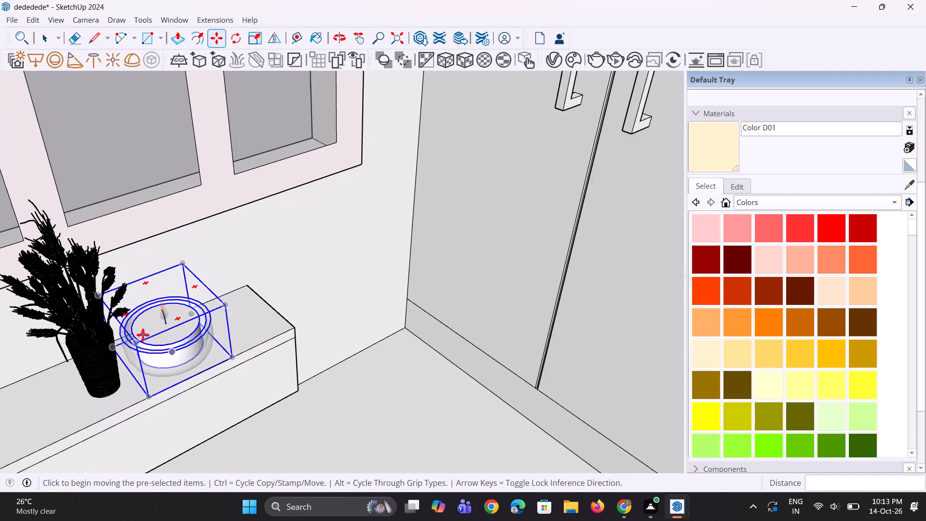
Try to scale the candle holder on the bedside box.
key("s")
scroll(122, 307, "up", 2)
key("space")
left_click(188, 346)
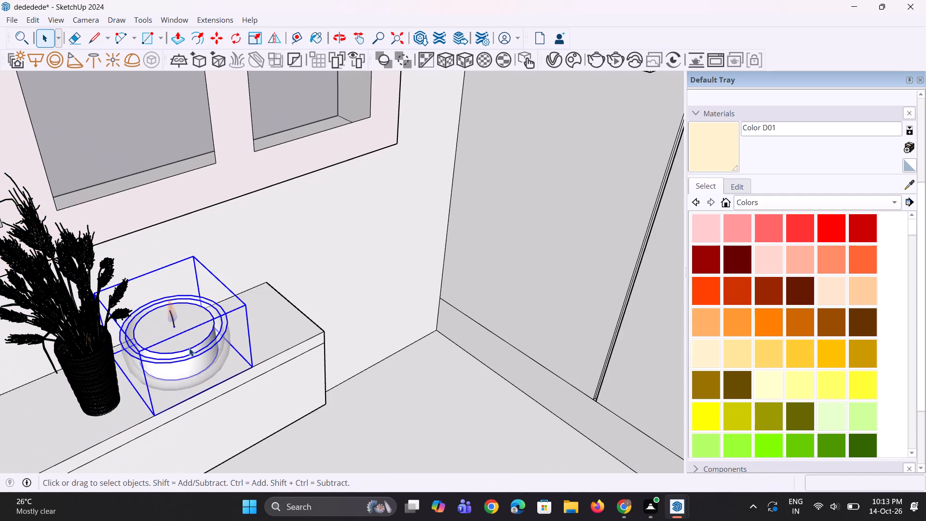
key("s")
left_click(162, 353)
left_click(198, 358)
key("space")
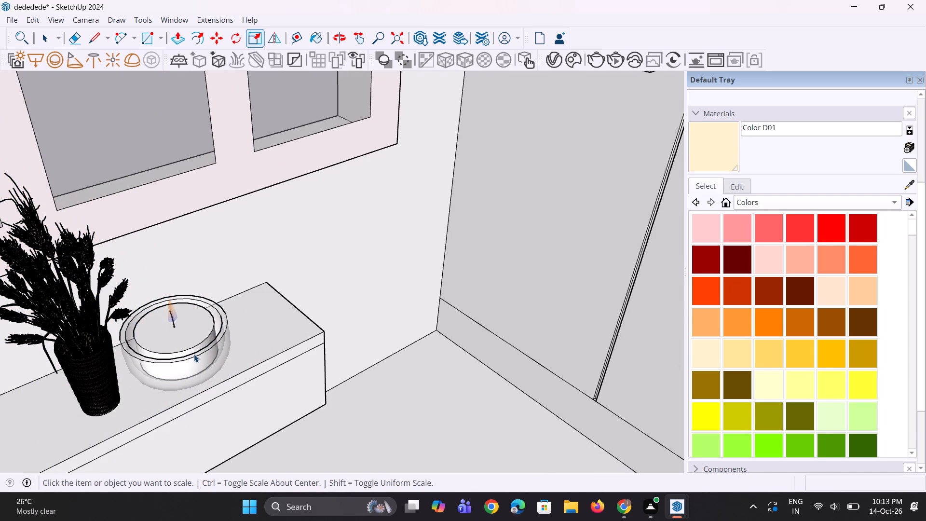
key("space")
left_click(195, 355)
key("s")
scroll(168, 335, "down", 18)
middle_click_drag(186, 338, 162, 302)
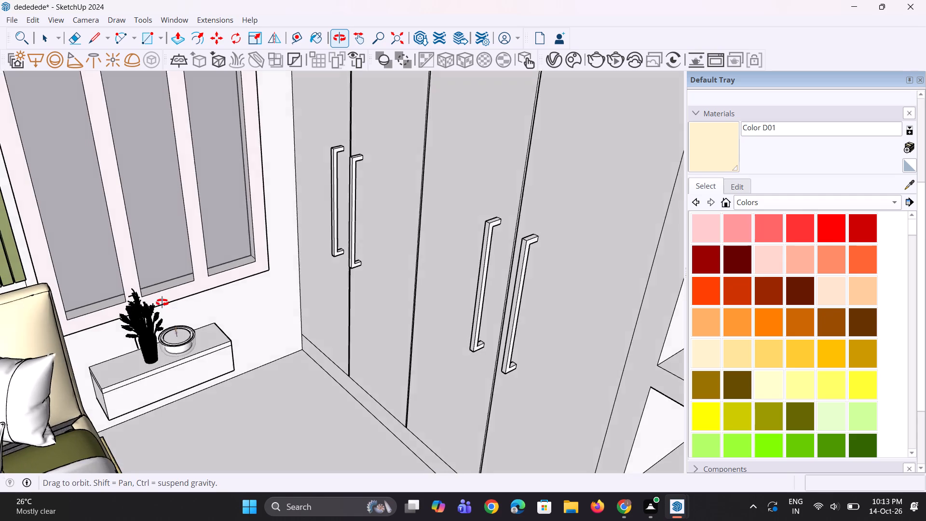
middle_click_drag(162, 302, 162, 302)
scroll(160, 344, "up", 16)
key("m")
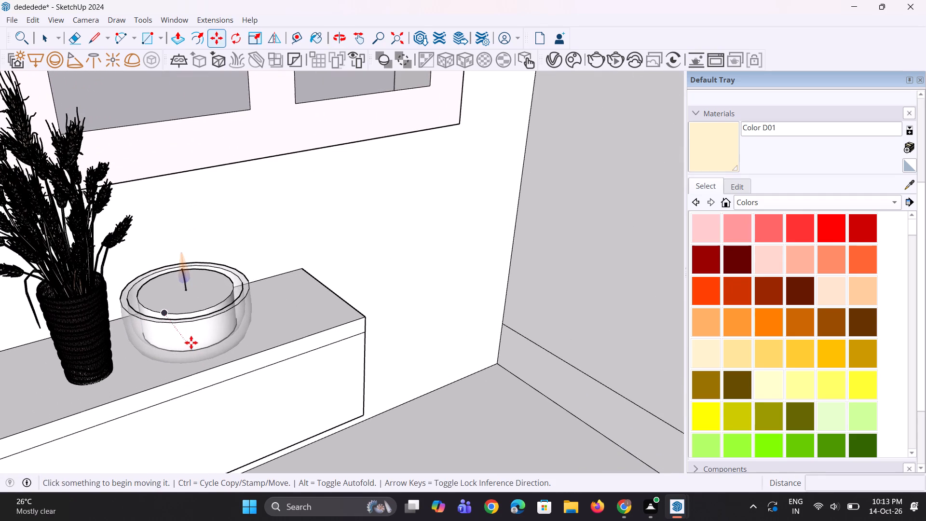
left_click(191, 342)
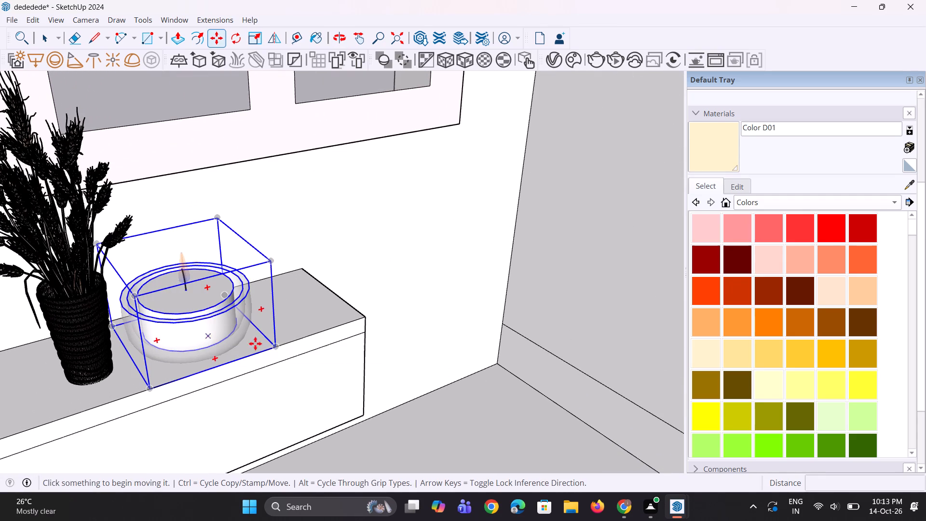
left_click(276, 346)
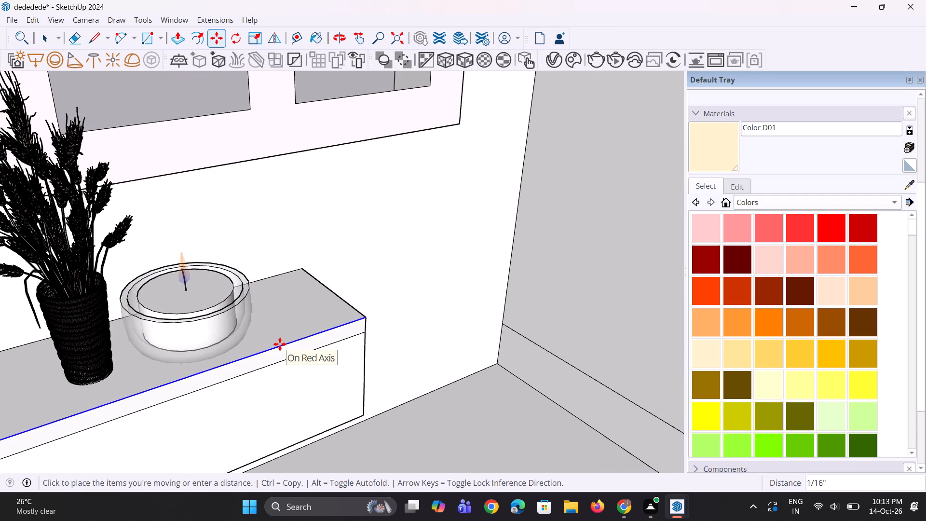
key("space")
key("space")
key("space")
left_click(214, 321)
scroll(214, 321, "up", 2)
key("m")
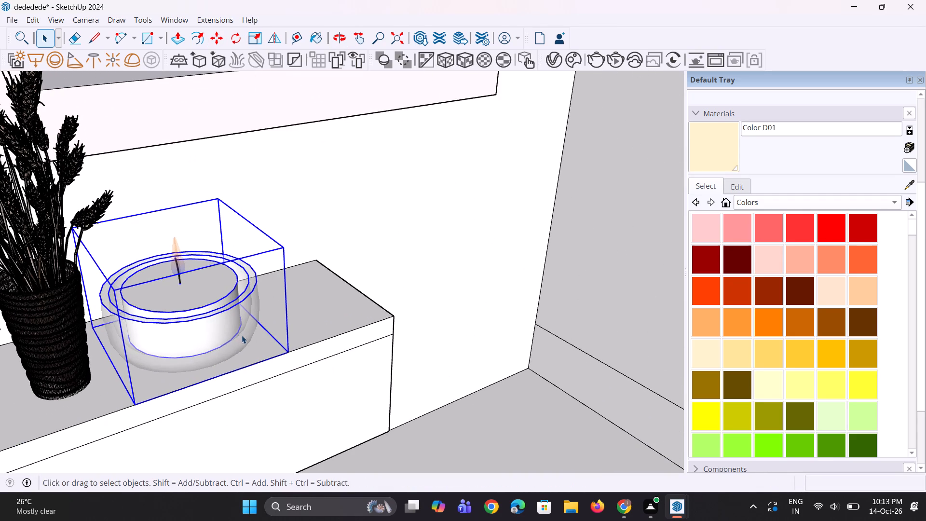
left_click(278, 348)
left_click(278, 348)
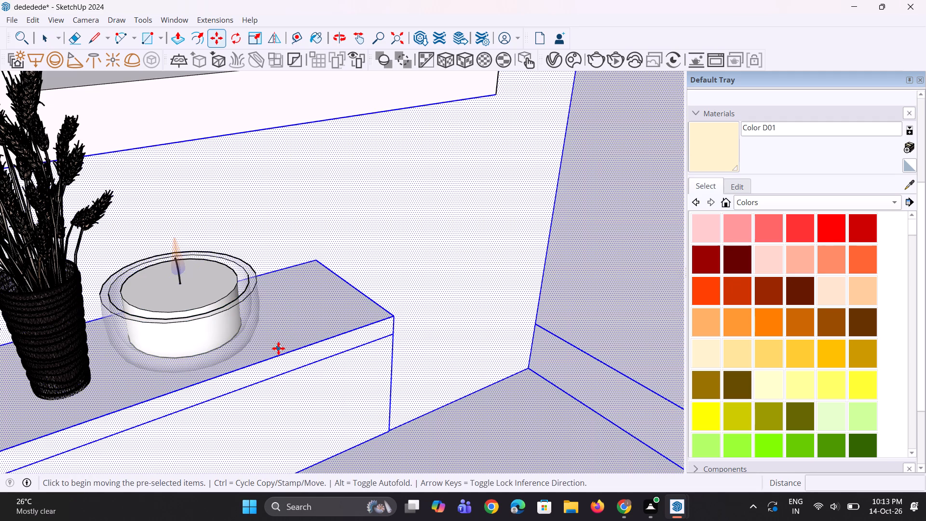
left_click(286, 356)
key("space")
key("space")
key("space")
Move the candle holder slightly along the bedside box's front edge, away from the wheat plant towards the wardrobe.
left_click(214, 336)
scroll(217, 340, "up", 2)
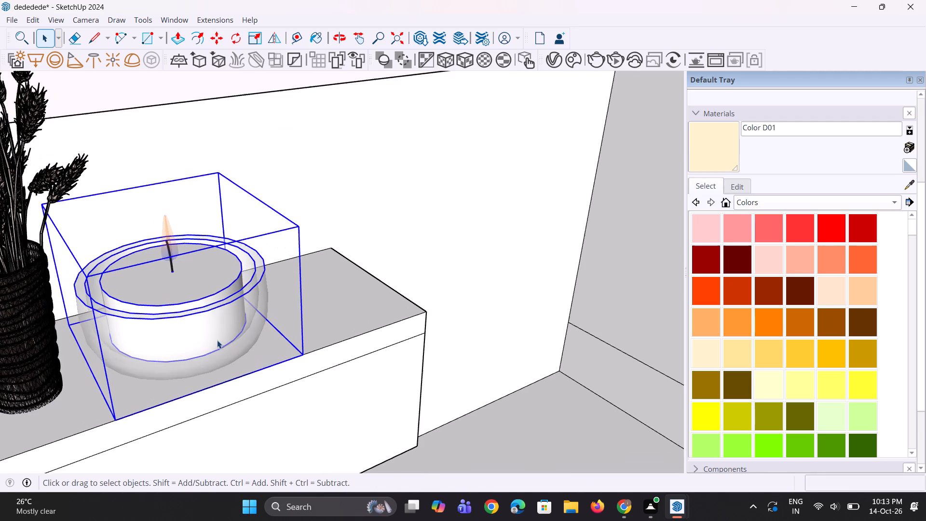
scroll(220, 342, "up", 2)
key("m")
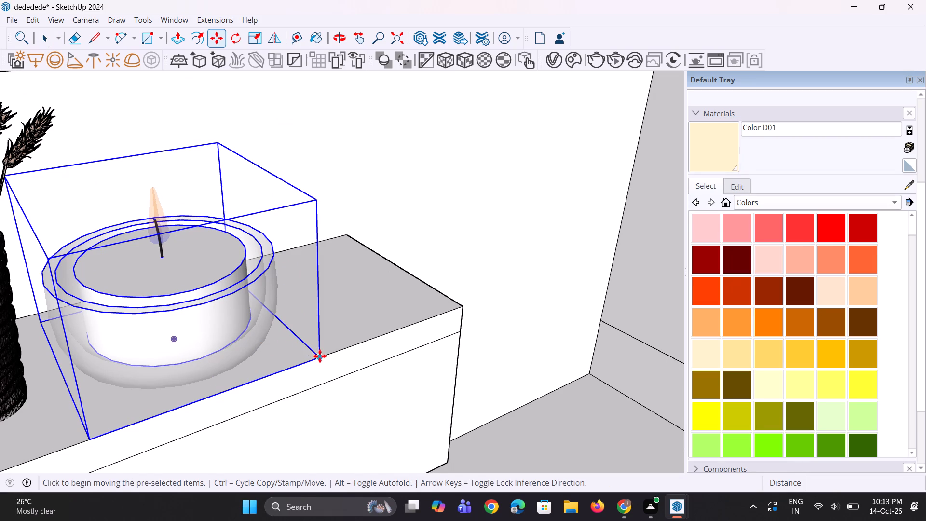
left_click(320, 356)
left_click(332, 354)
scroll(332, 354, "down", 5)
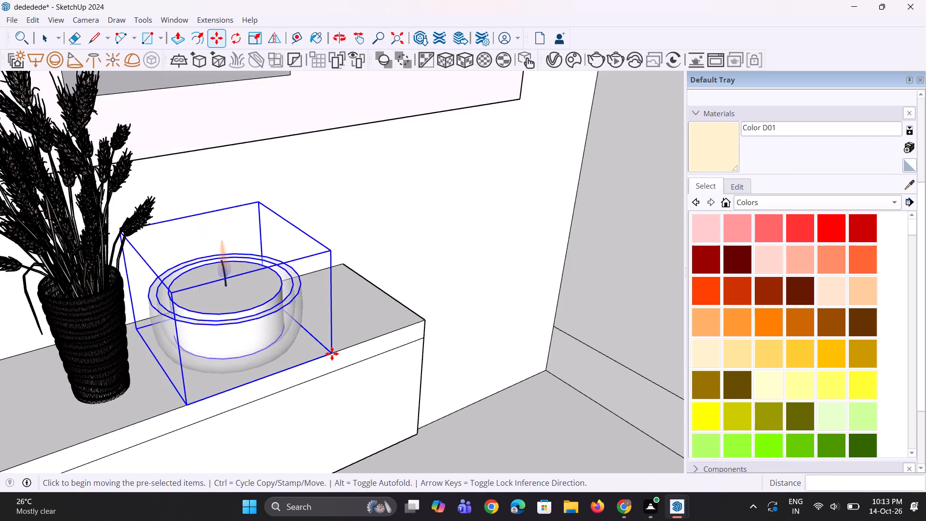
scroll(332, 354, "down", 5)
key("space")
key("space")
Move the grey long-necked vase from outside the room to the open shelf unit between the wardrobe and dressing table.
scroll(313, 362, "down", 10)
scroll(309, 365, "down", 13)
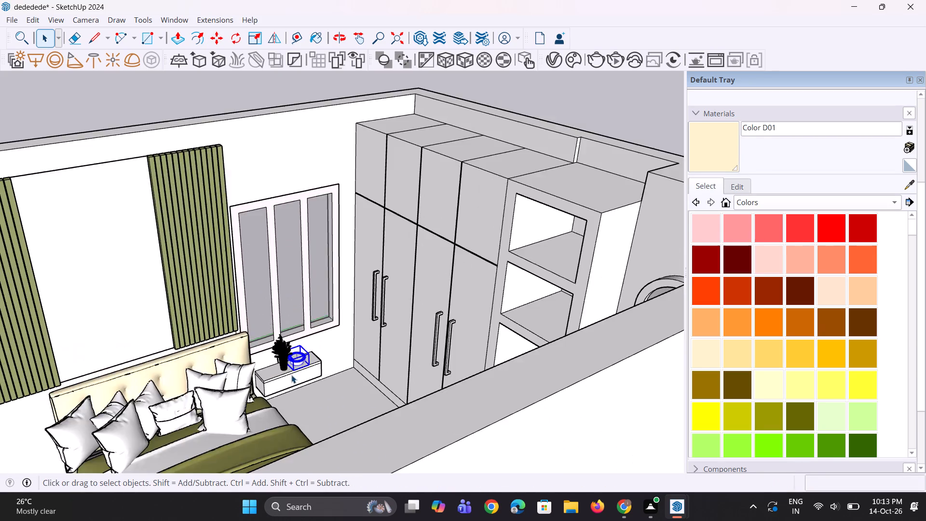
scroll(291, 375, "down", 2)
left_click(441, 213)
left_click(465, 202)
scroll(526, 361, "up", 2)
scroll(372, 409, "down", 8)
middle_click_drag(387, 406, 409, 405)
scroll(409, 405, "up", 1)
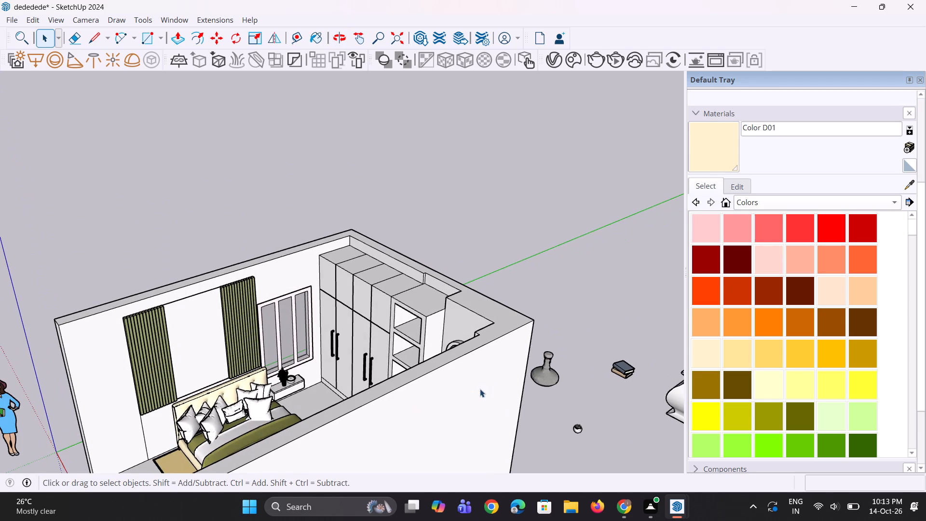
left_click(539, 378)
key("m")
left_click_drag(542, 389, 542, 395)
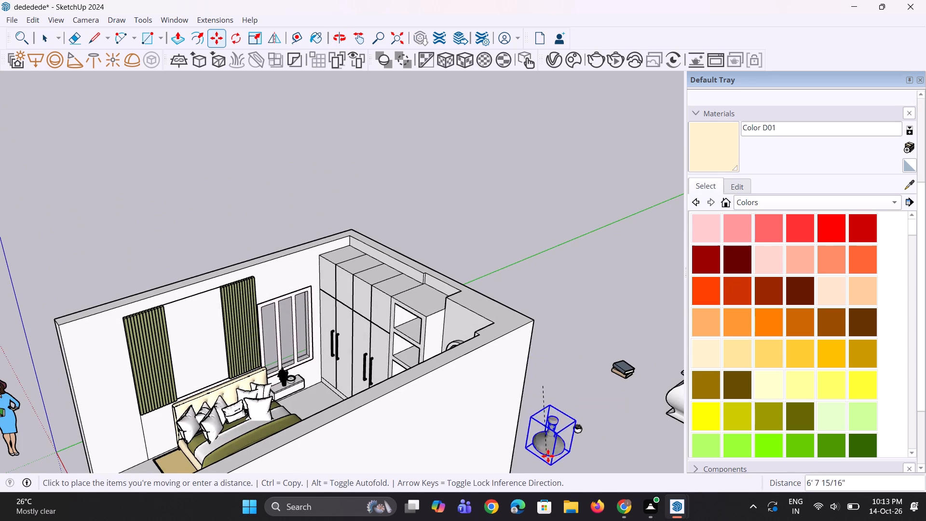
scroll(613, 434, "down", 5)
middle_click_drag(269, 390, 414, 401)
scroll(537, 363, "up", 6)
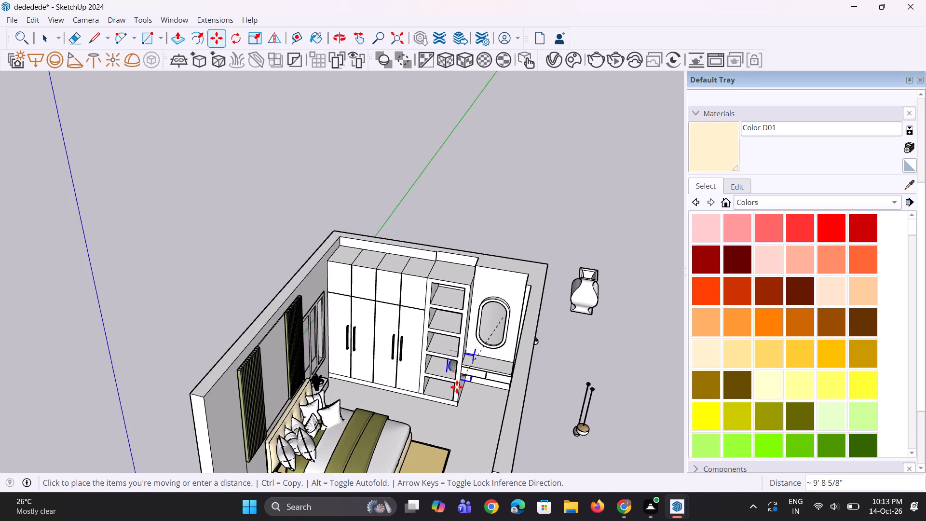
scroll(457, 387, "up", 15)
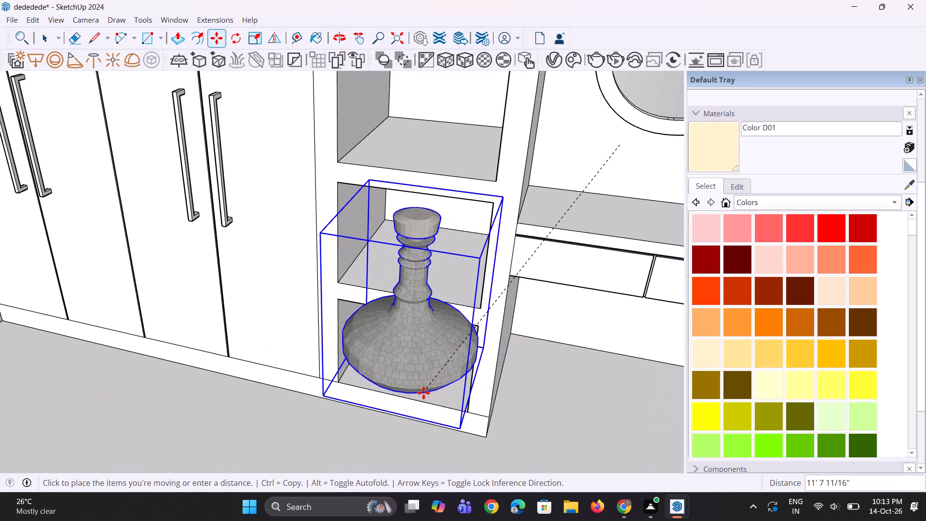
left_click(423, 393)
Move the vase about 3' so that it stands inside the bottom niche of the open shelf unit.
middle_click_drag(431, 403, 482, 335)
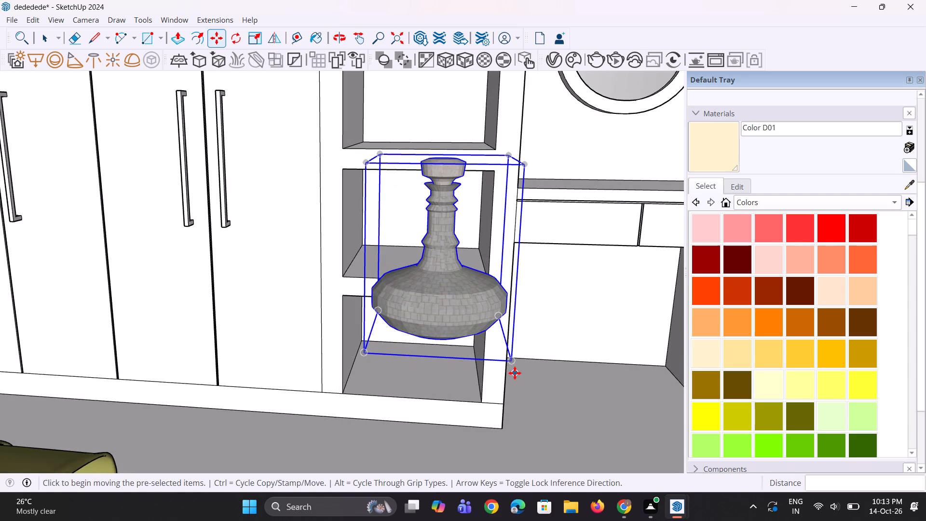
left_click(511, 359)
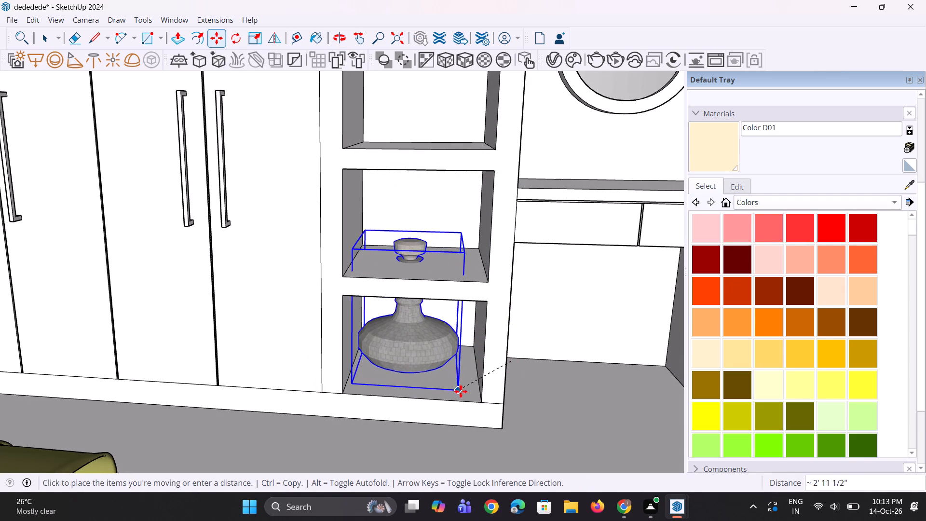
left_click(462, 391)
middle_click_drag(462, 392, 464, 415)
middle_click_drag(463, 415, 457, 412)
Scale the vase down uniformly by a factor of about 0.56 to fit the bottom niche.
key("s")
scroll(395, 266, "up", 1)
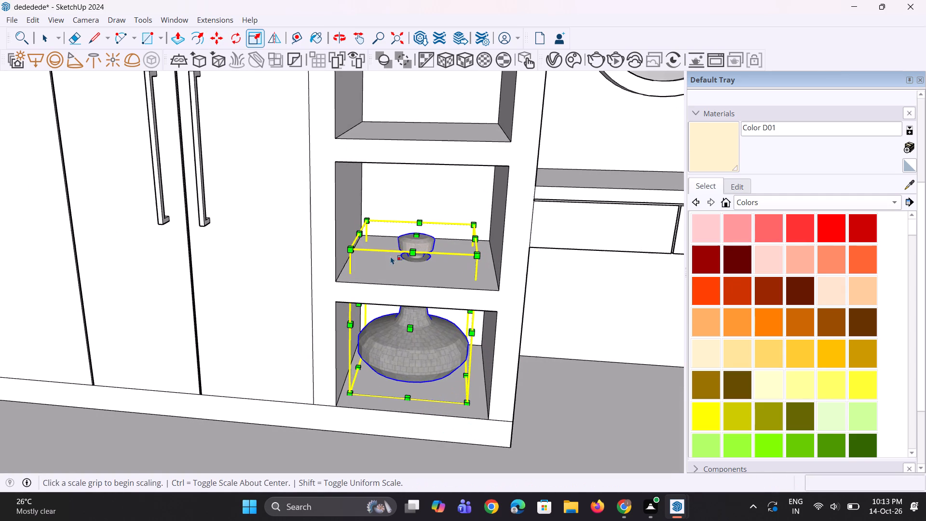
left_click(368, 217)
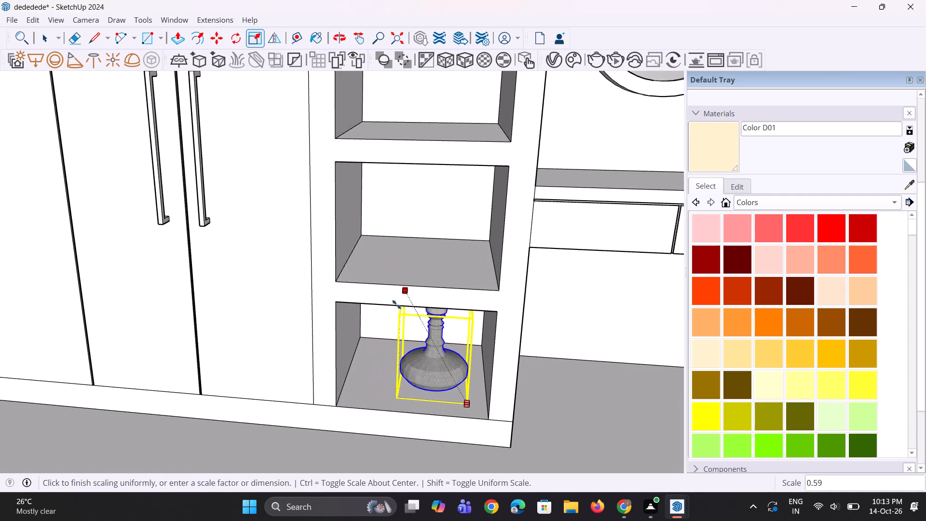
left_click(387, 307)
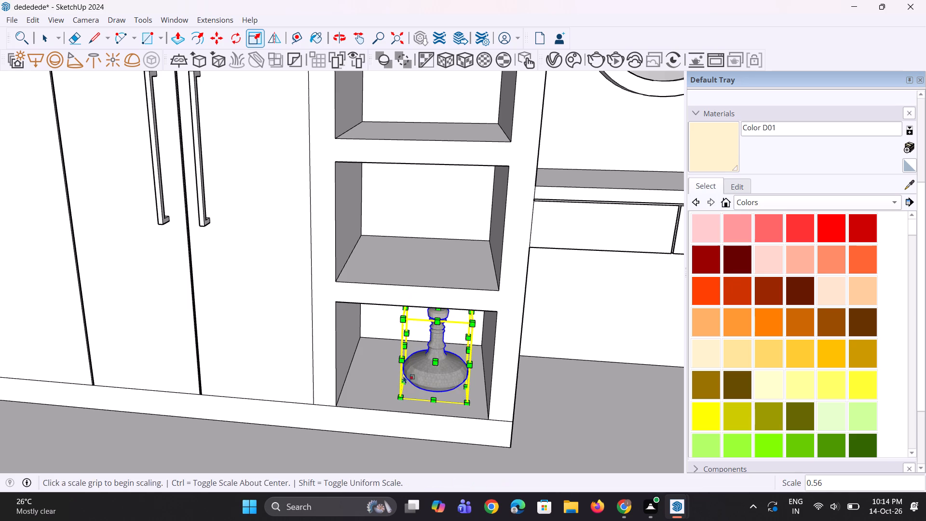
Shift the reduced vase sideways towards the middle of the bottom niche.
middle_click_drag(419, 384, 436, 338)
scroll(459, 389, "up", 3)
key("m")
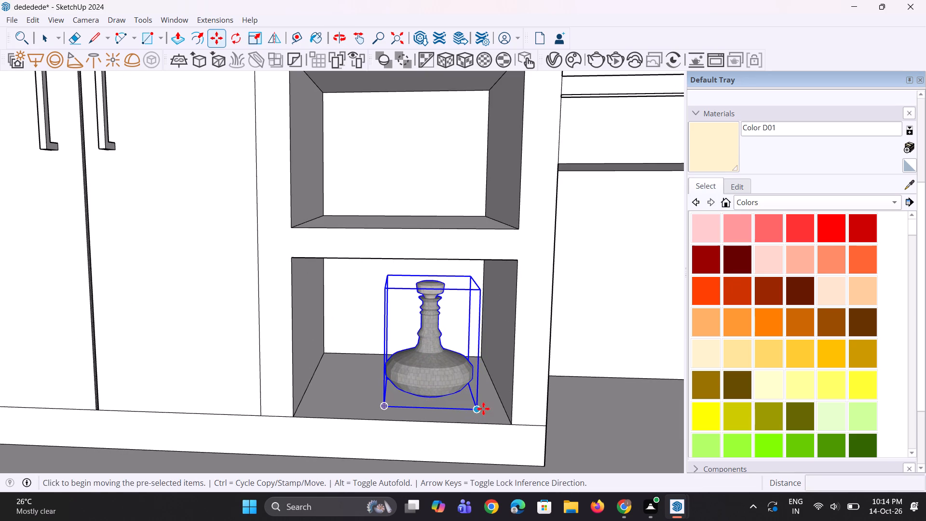
left_click(483, 409)
left_click(434, 407)
scroll(439, 407, "down", 5)
key("space")
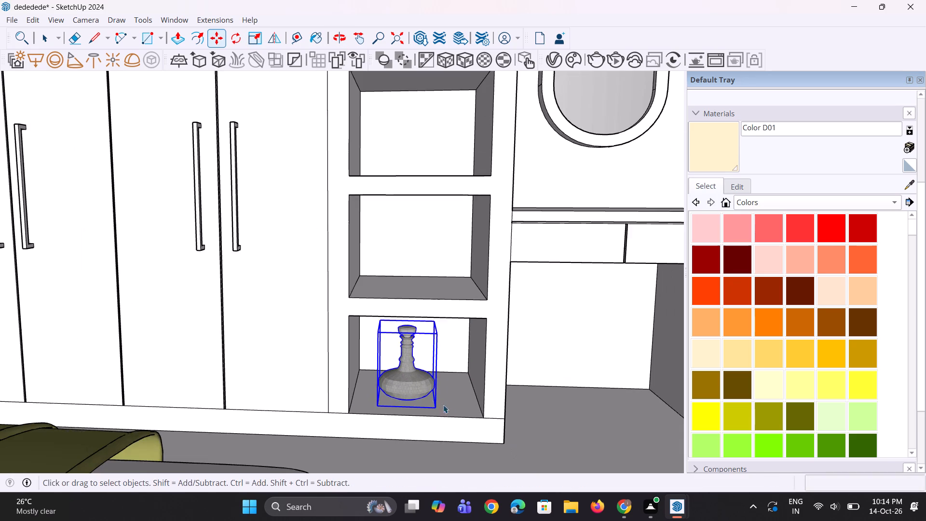
key("space")
Examine the vase in the bottom niche and the empty niches above it, viewed from the bed side of the room.
scroll(425, 395, "down", 5)
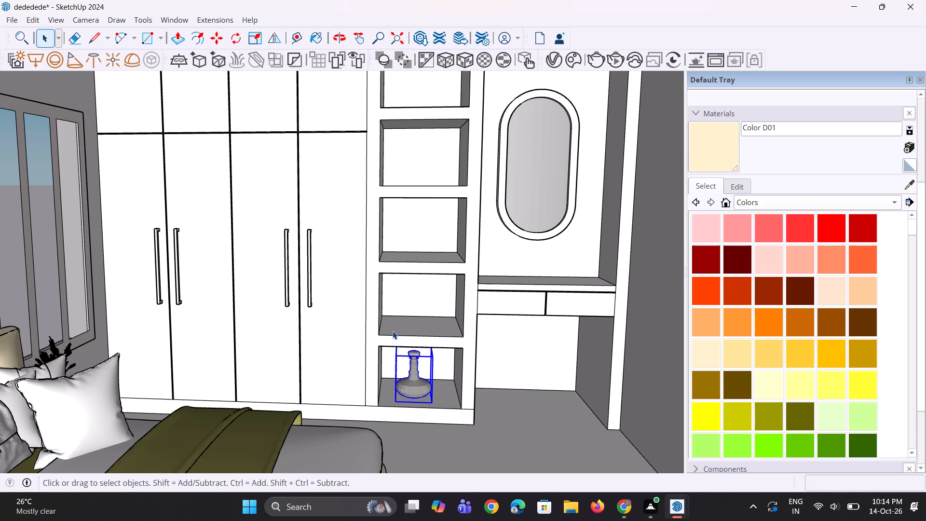
scroll(393, 331, "down", 5)
middle_click_drag(380, 362, 367, 337)
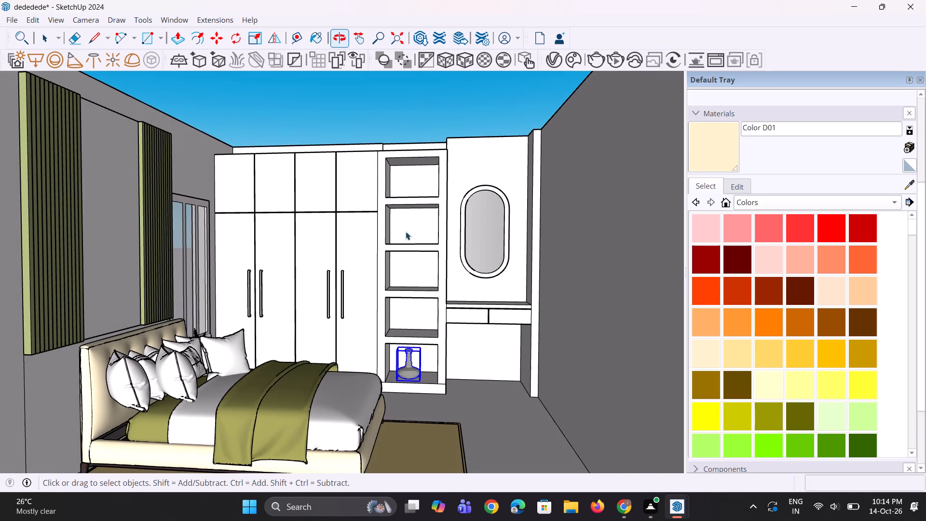
left_click(423, 89)
scroll(393, 248, "up", 3)
scroll(395, 374, "up", 2)
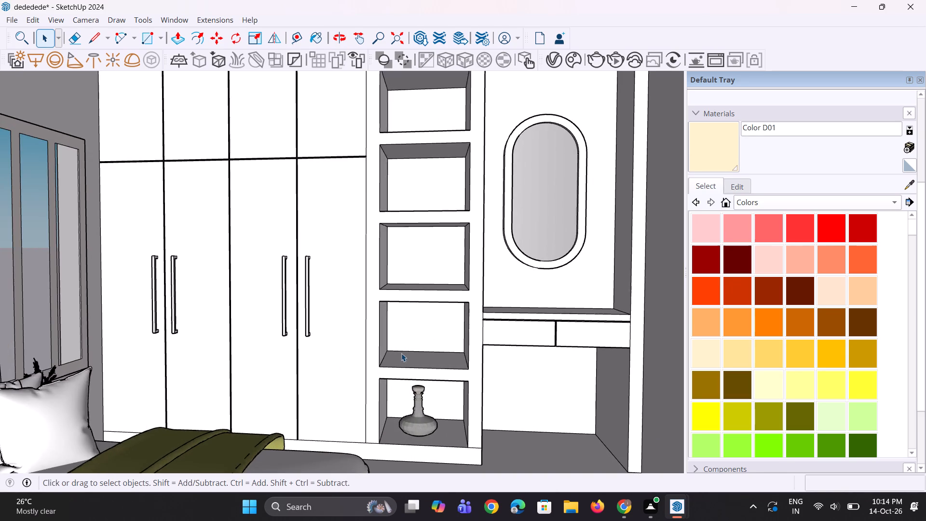
scroll(401, 353, "down", 5)
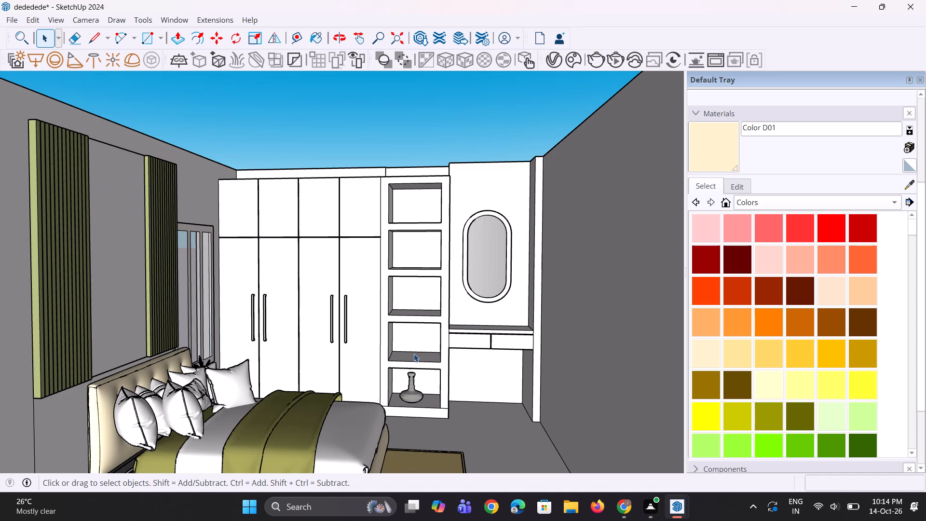
scroll(414, 354, "down", 2)
middle_click_drag(418, 362, 431, 388)
scroll(436, 394, "up", 8)
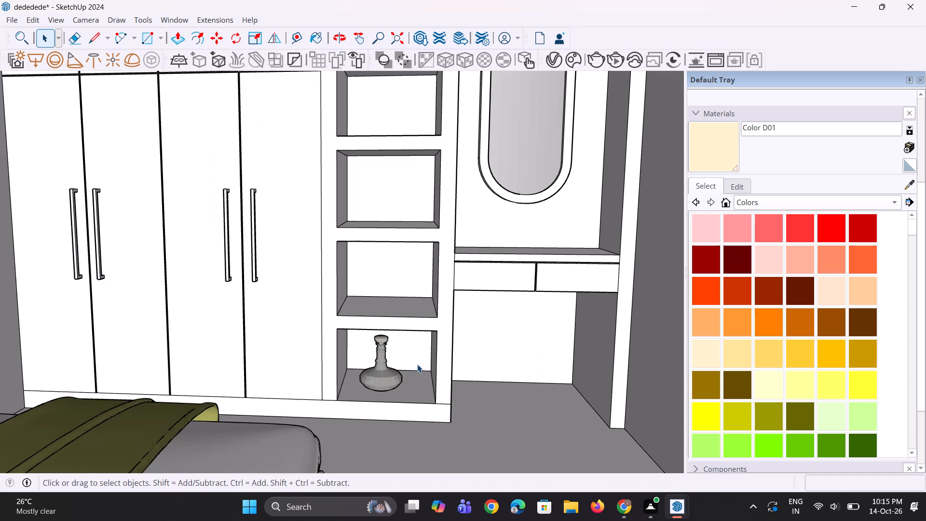
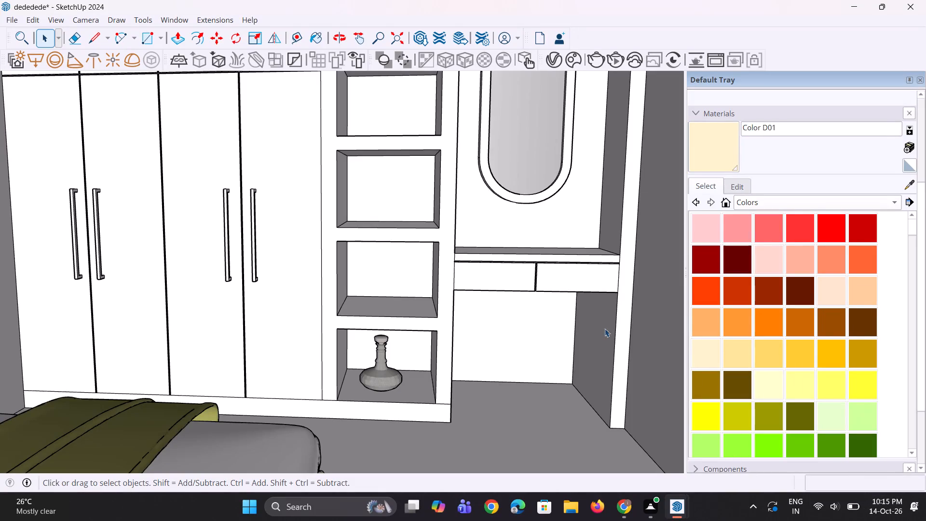
Scale the white vase standing outside the room down uniformly so that it suits the shelf niches.
scroll(479, 333, "down", 4)
middle_click_drag(434, 361, 432, 374)
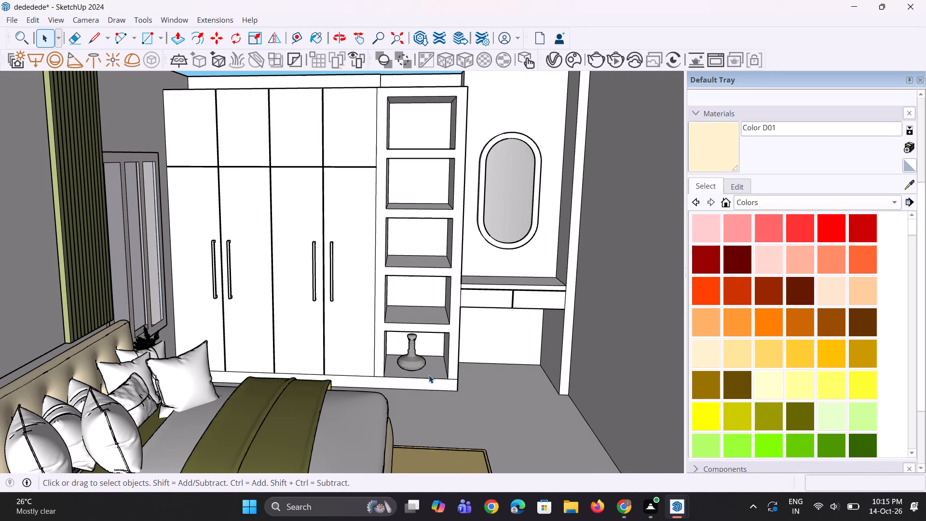
scroll(429, 375, "down", 2)
middle_click_drag(392, 340, 391, 349)
scroll(409, 375, "up", 2)
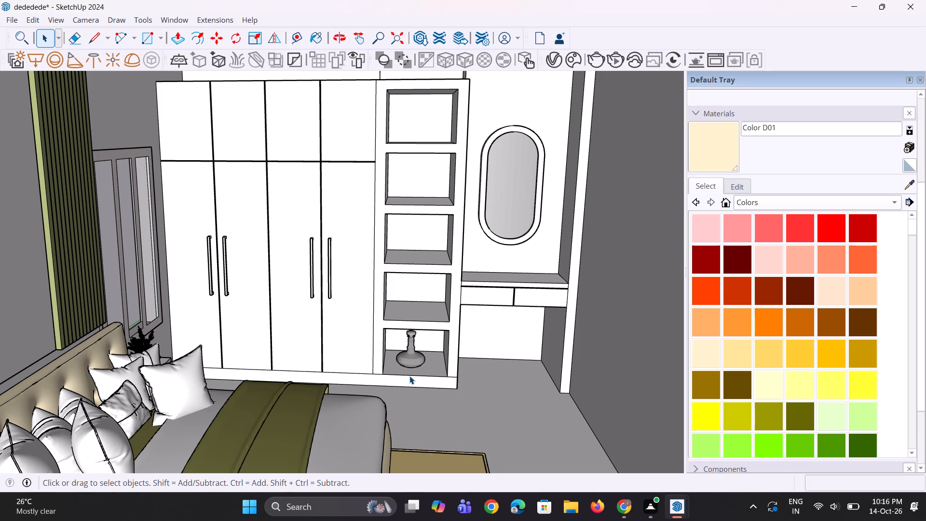
scroll(381, 349, "down", 9)
middle_click_drag(370, 351, 381, 355)
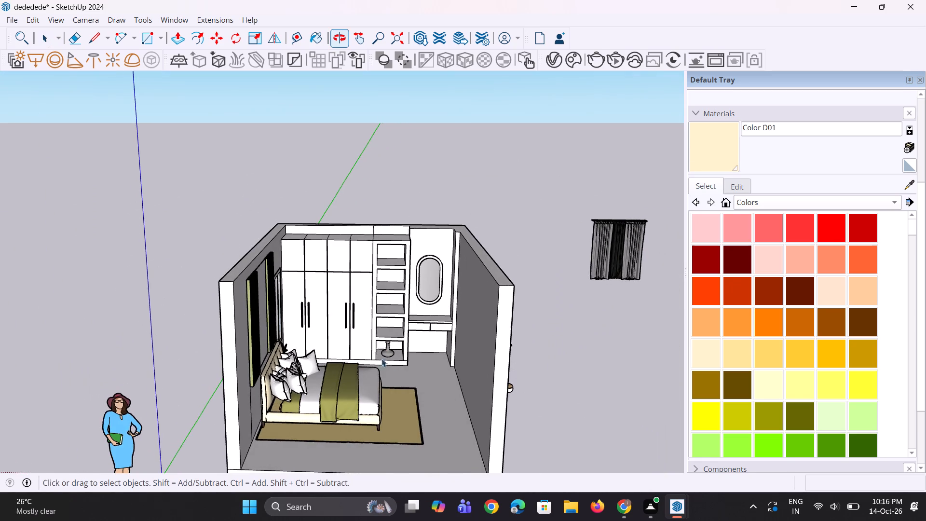
scroll(420, 319, "down", 4)
scroll(364, 311, "down", 4)
middle_click_drag(453, 337, 368, 337)
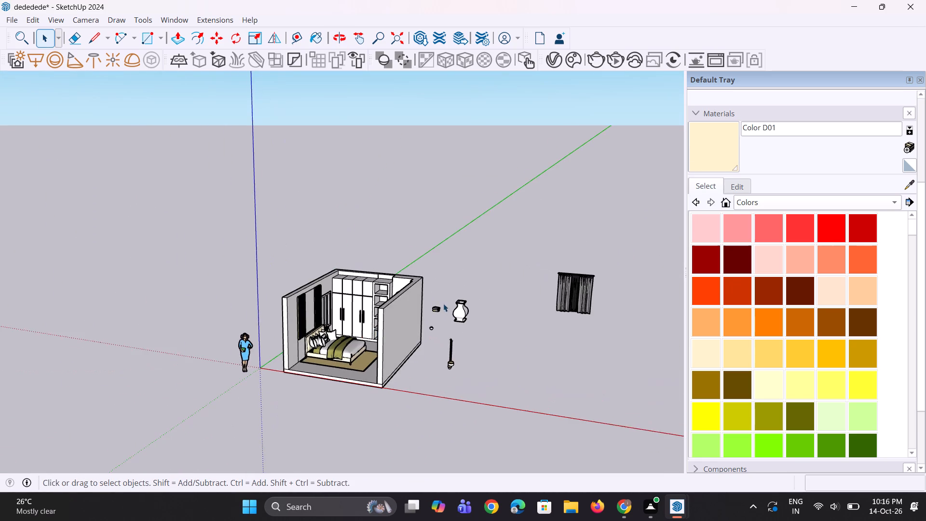
scroll(444, 303, "up", 3)
left_click(462, 323)
scroll(466, 321, "up", 3)
key("s")
scroll(464, 316, "up", 2)
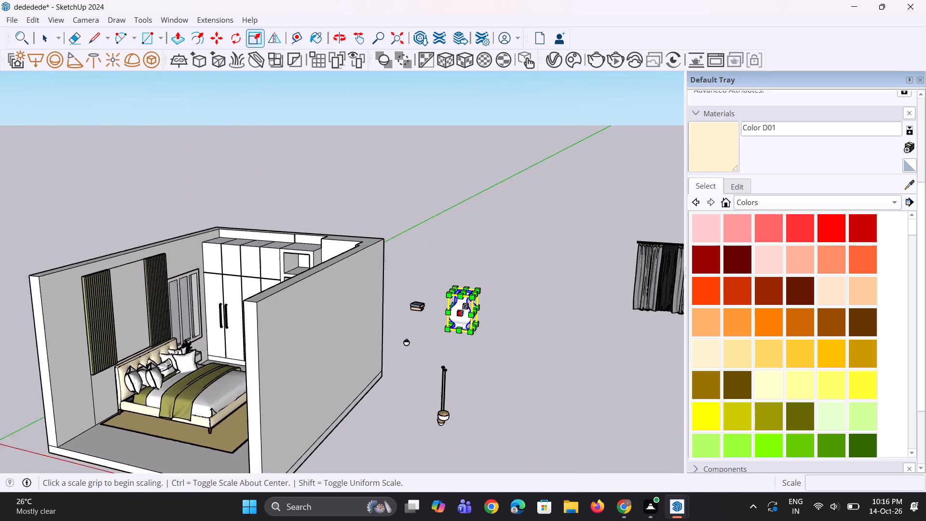
scroll(463, 309, "up", 3)
left_click(454, 278)
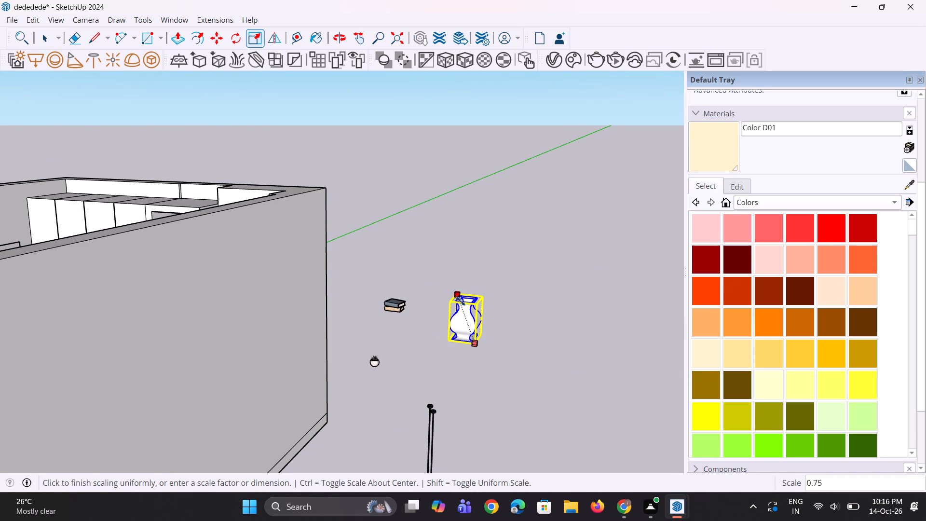
left_click(467, 318)
middle_click_drag(461, 364, 479, 360)
Move the reduced white vase about 18' 9" into the second niche from the bottom of the open shelf unit.
key("m")
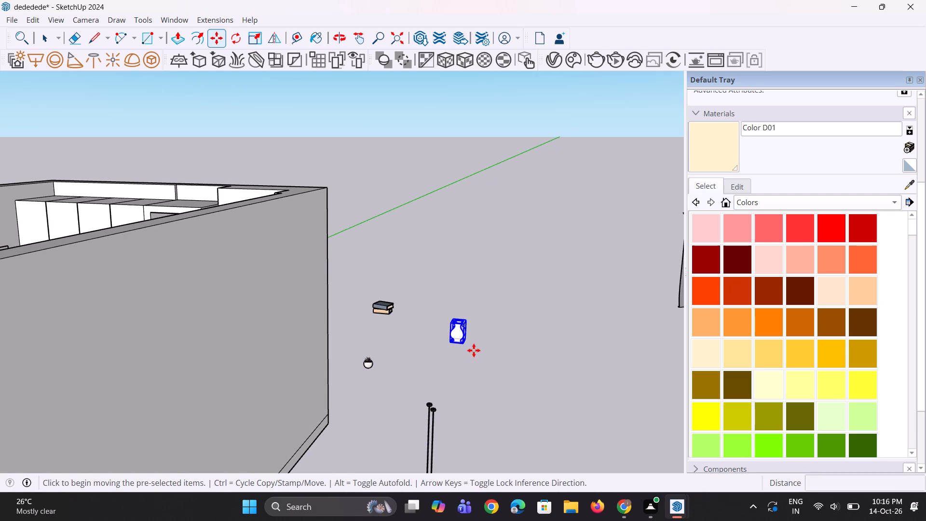
left_click(466, 345)
scroll(530, 380, "down", 10)
scroll(349, 369, "up", 4)
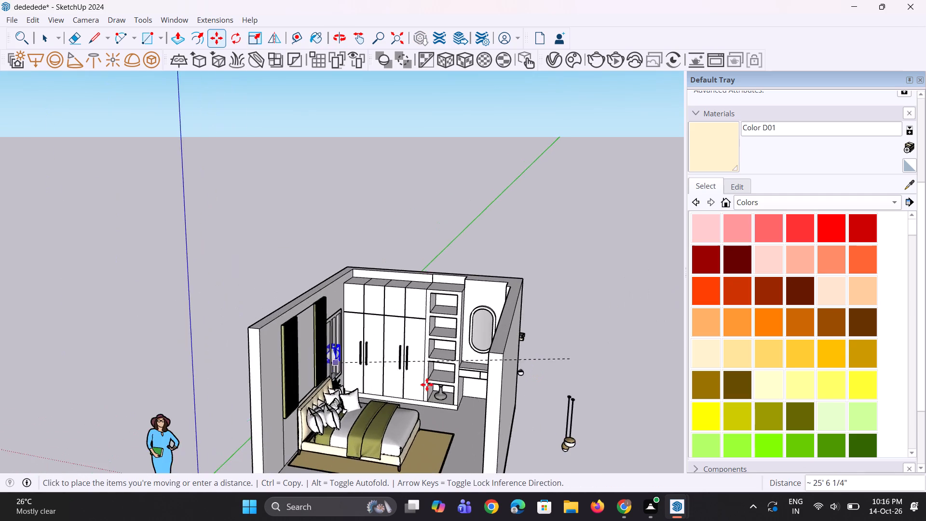
scroll(427, 384, "up", 11)
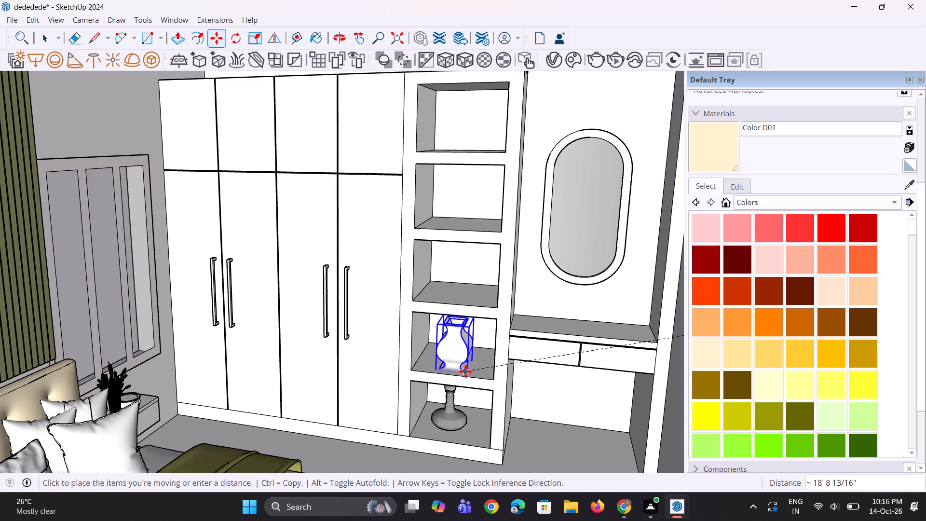
left_click(465, 371)
Nudge the white vase about 5/16" within the second niche from the bottom.
middle_click_drag(468, 370, 473, 339)
scroll(463, 353, "up", 5)
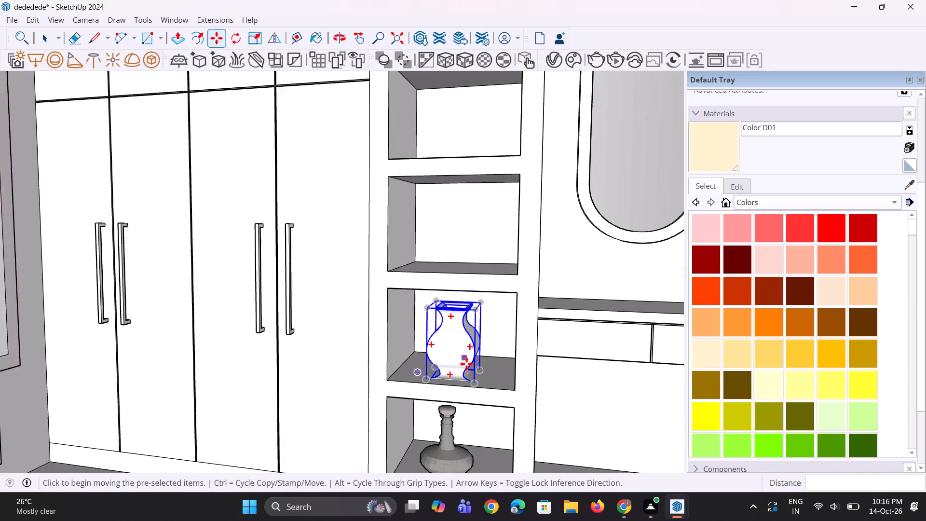
scroll(466, 364, "up", 2)
left_click(475, 393)
left_click(477, 384)
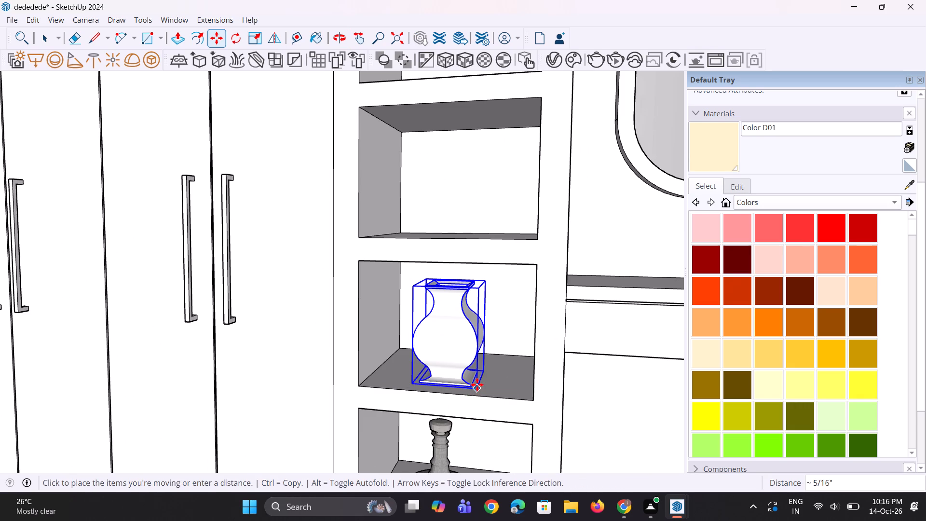
Scale the white vase down slightly and uniformly inside its niche.
scroll(473, 387, "down", 4)
middle_click(473, 387)
key("space")
key("space")
left_click(454, 347)
scroll(452, 358, "up", 2)
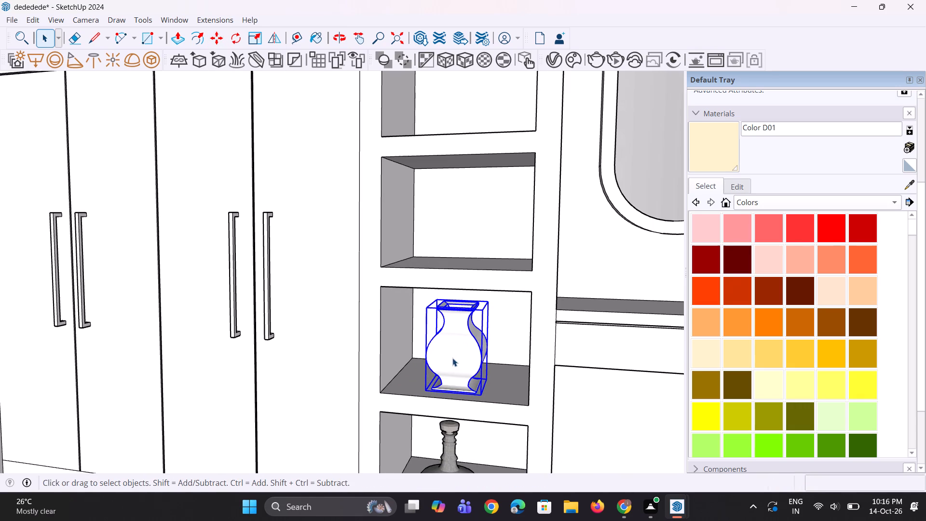
key("s")
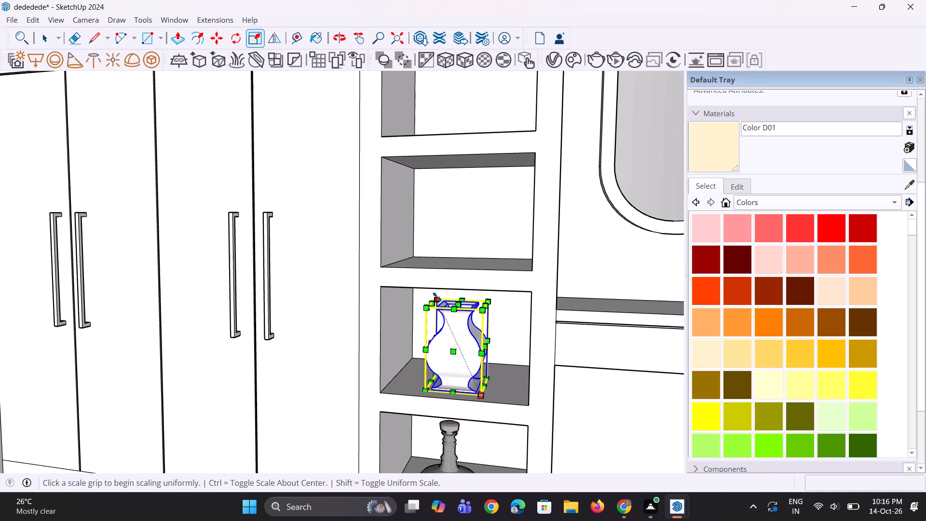
left_click(437, 298)
left_click(439, 305)
key("space")
Shift the white vase slightly on the floor of its niche and deselect it.
middle_click_drag(487, 394, 470, 400)
scroll(469, 400, "up", 4)
key("m")
left_click(495, 379)
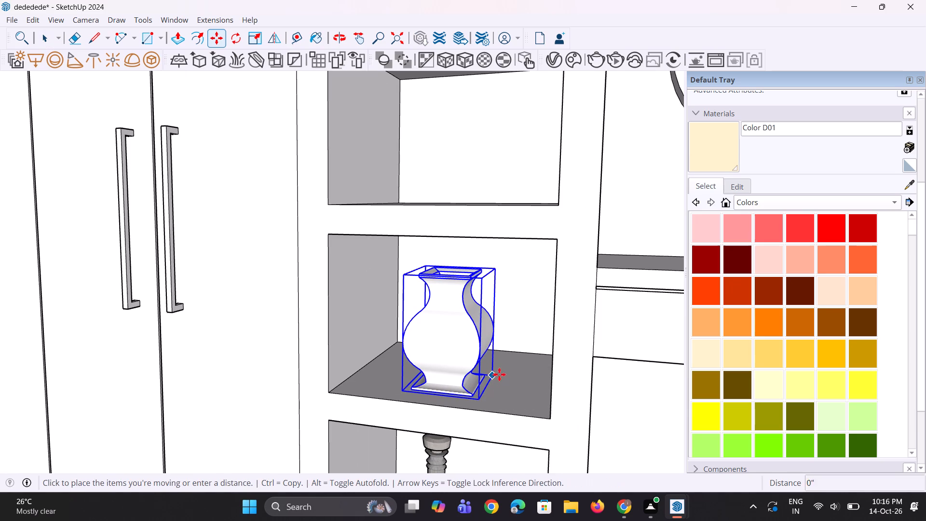
left_click(503, 367)
scroll(498, 390, "down", 5)
middle_click_drag(495, 400, 511, 400)
scroll(510, 400, "up", 1)
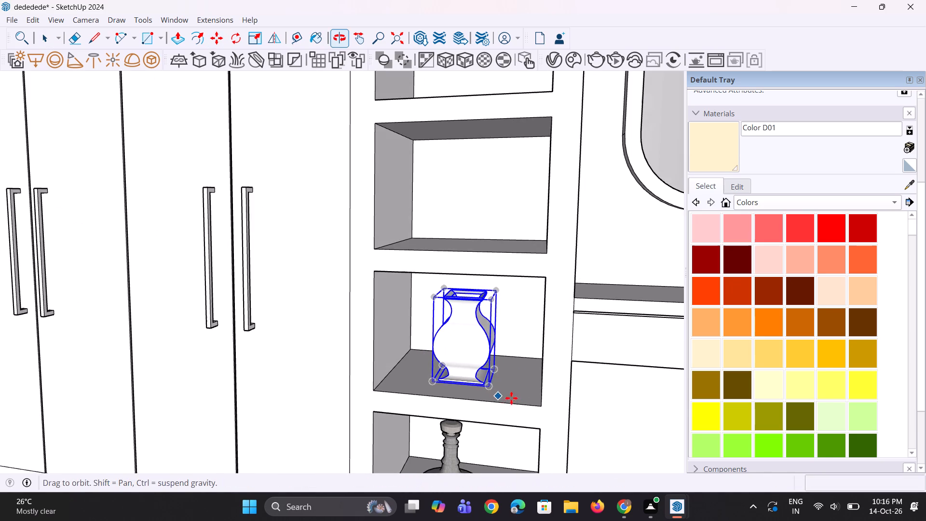
key("space")
key("space")
scroll(424, 381, "down", 11)
middle_click_drag(429, 383, 439, 383)
scroll(439, 383, "up", 1)
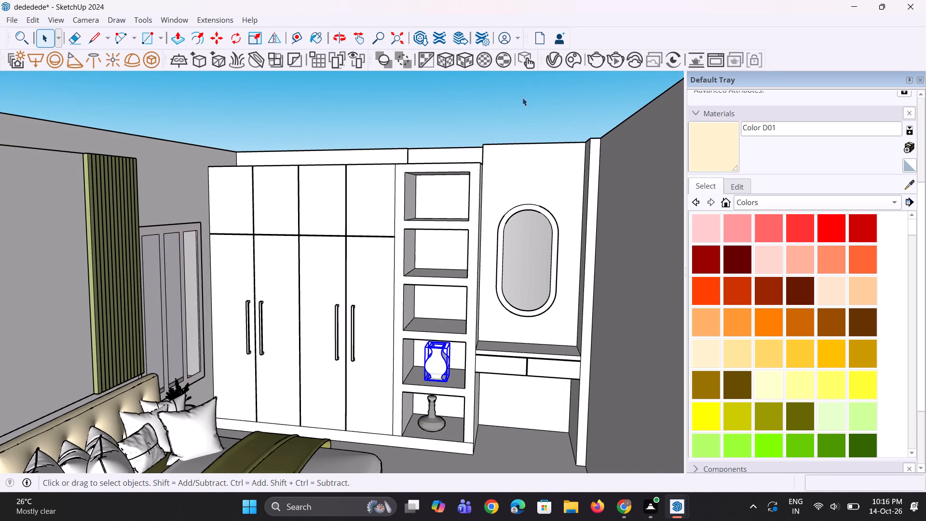
left_click(522, 97)
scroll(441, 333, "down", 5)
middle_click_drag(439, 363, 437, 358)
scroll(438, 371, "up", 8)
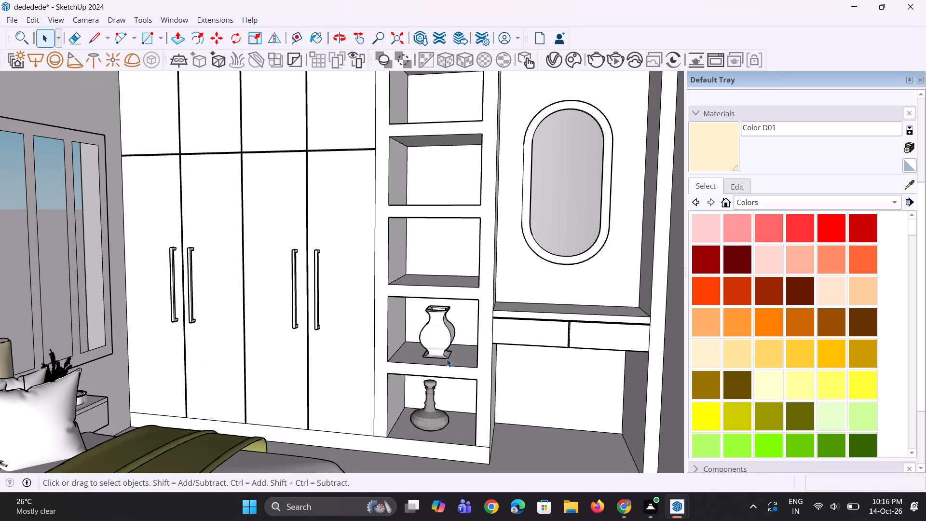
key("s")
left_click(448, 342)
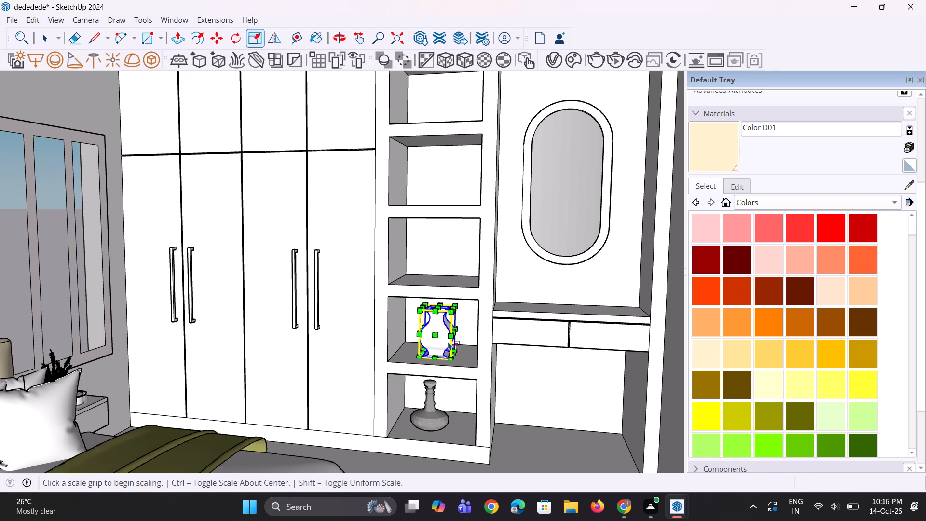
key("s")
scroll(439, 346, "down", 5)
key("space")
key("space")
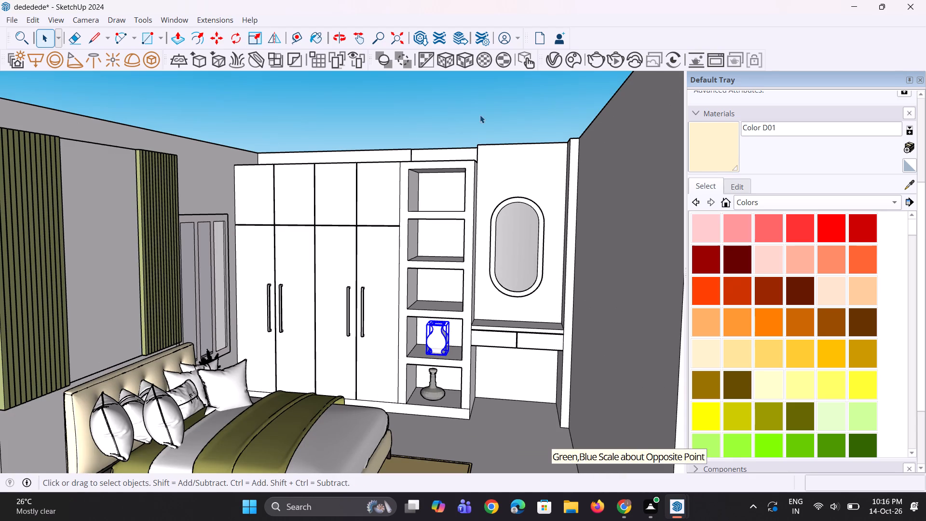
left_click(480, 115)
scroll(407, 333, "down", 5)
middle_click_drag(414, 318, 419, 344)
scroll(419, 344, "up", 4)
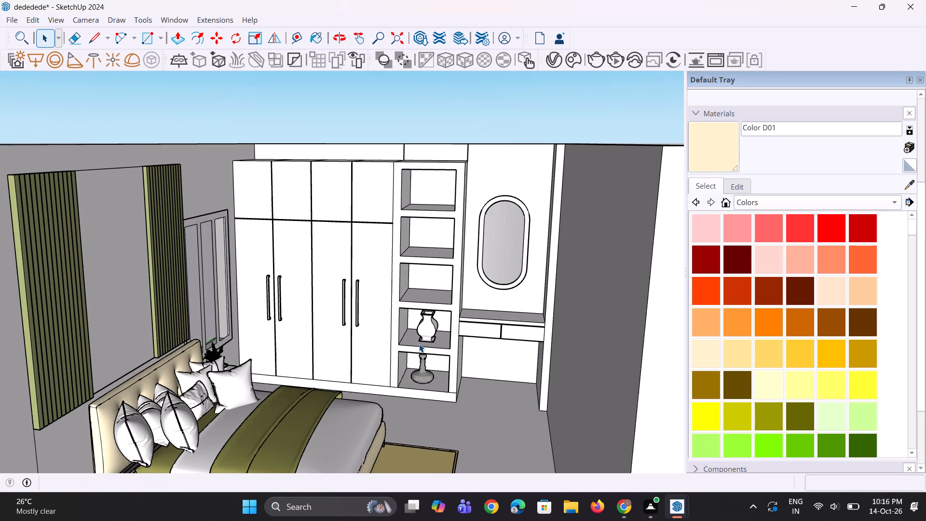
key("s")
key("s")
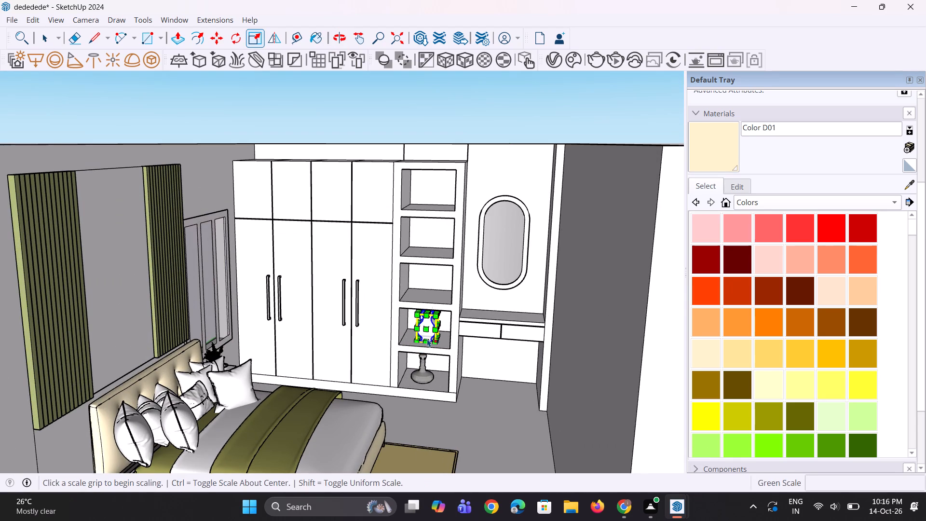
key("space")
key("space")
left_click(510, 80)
Copy the stack of two books from outside the room into the middle niche, above the white vase.
scroll(332, 288, "down", 4)
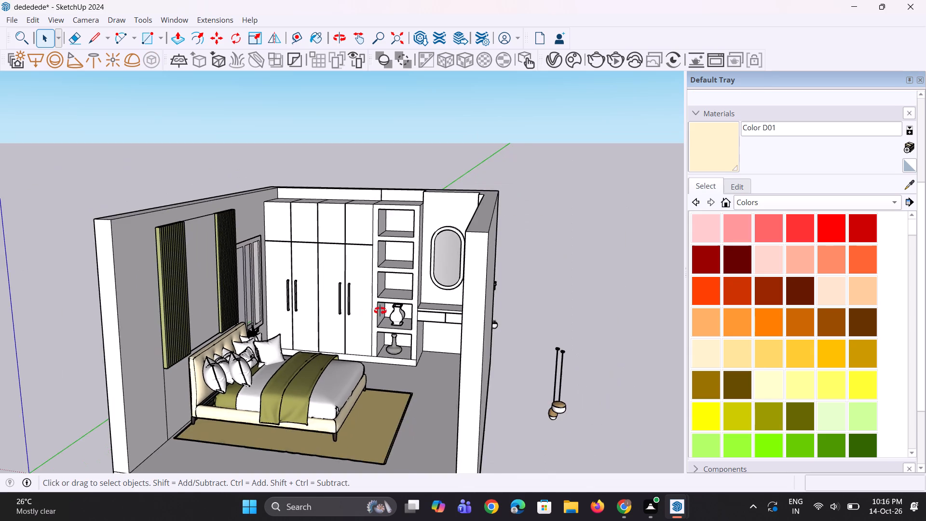
middle_click_drag(380, 311, 301, 331)
scroll(576, 369, "up", 2)
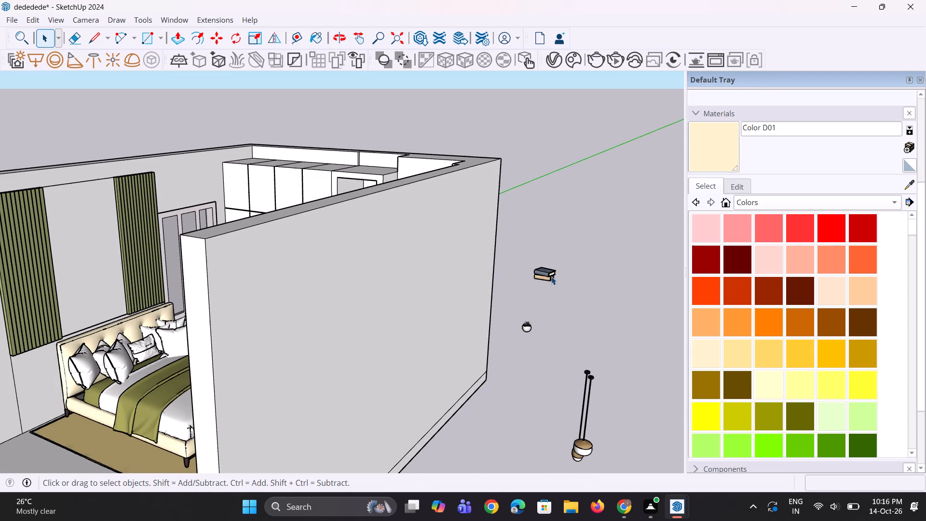
left_click(551, 276)
key("m")
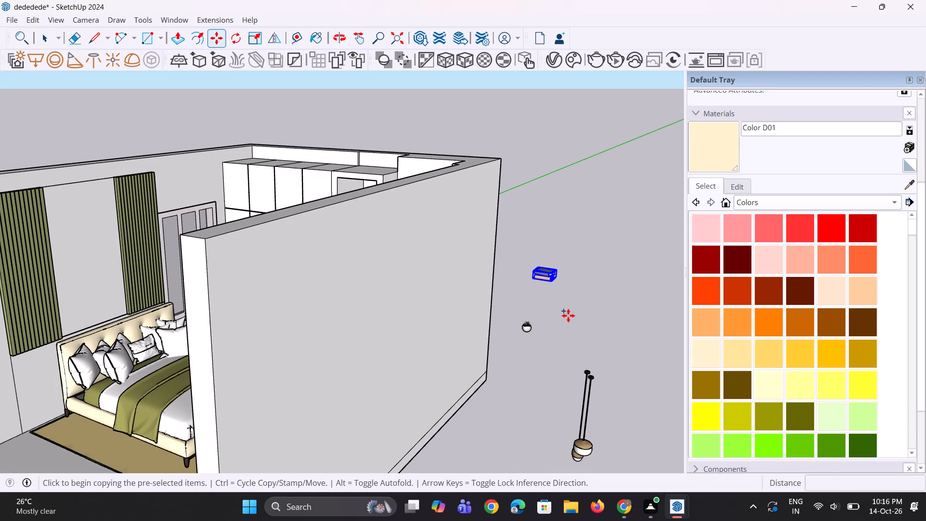
left_click_drag(554, 281, 554, 294)
scroll(573, 379, "down", 5)
scroll(326, 378, "up", 3)
middle_click_drag(295, 373, 302, 373)
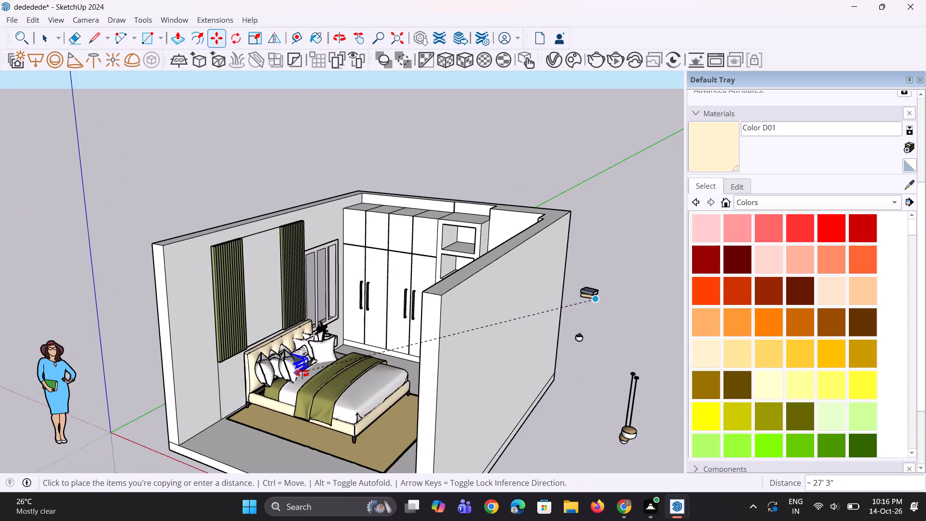
middle_click_drag(302, 373, 401, 342)
scroll(457, 305, "up", 10)
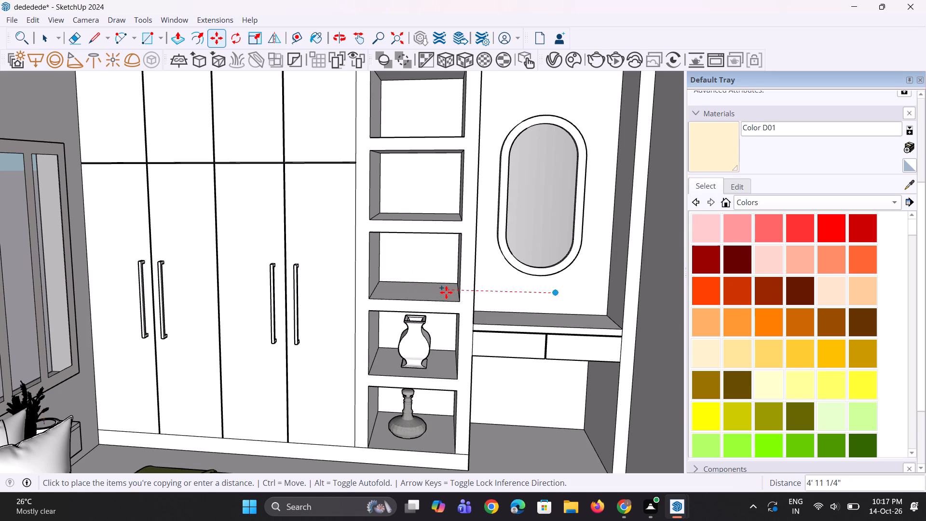
left_click(434, 301)
middle_click_drag(443, 288, 445, 314)
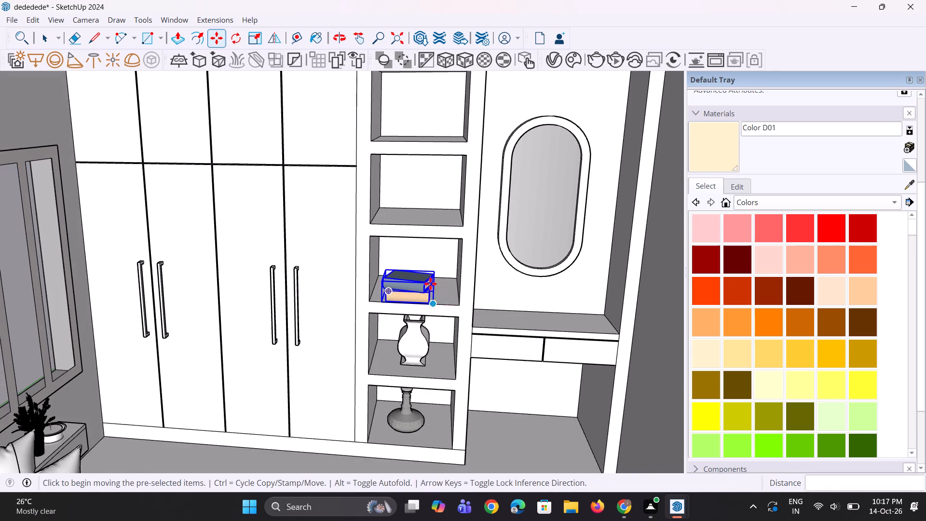
Scale the copied book stack down uniformly inside the middle niche.
scroll(430, 283, "up", 2)
key("s")
scroll(430, 283, "up", 7)
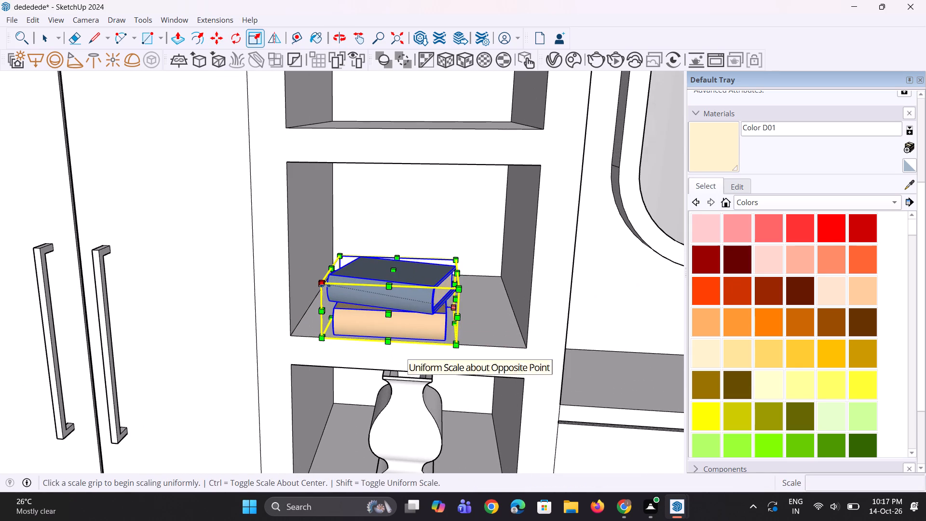
left_click(325, 286)
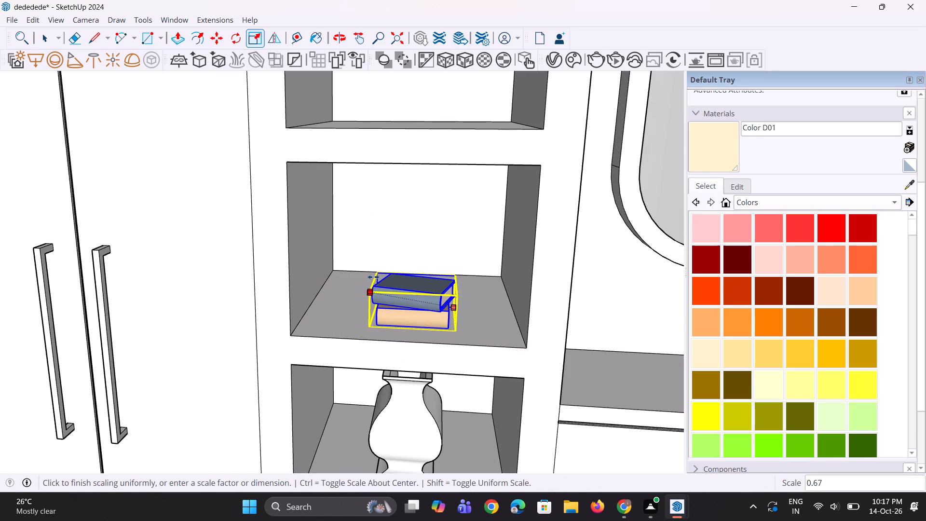
key("Escape")
left_click(331, 265)
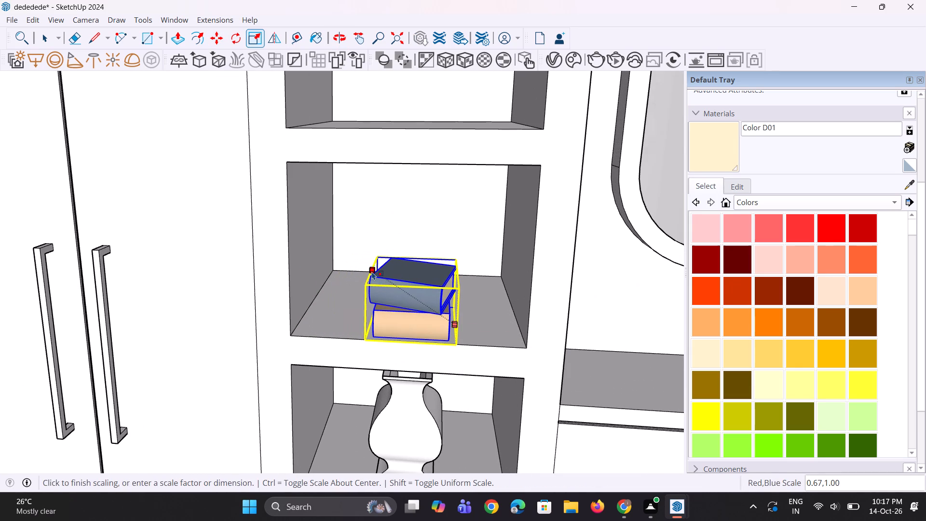
key("Escape")
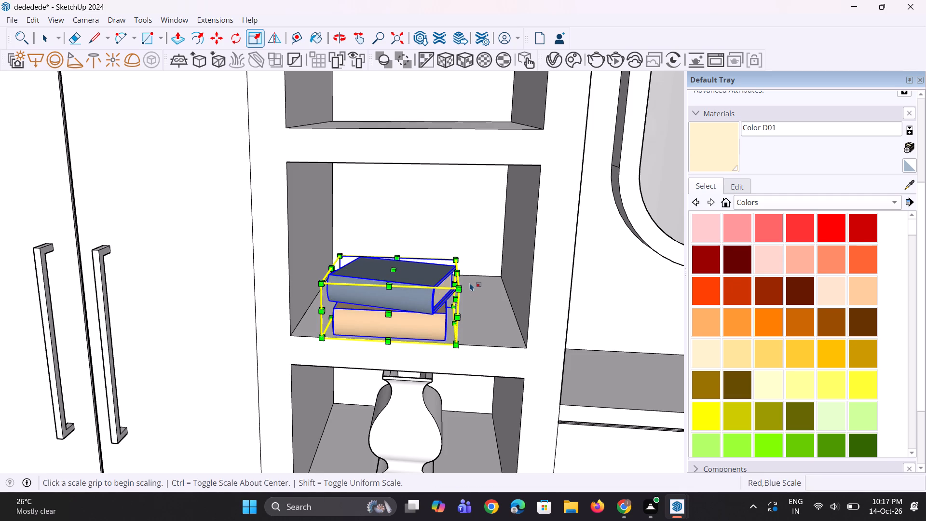
middle_click_drag(469, 312, 442, 329)
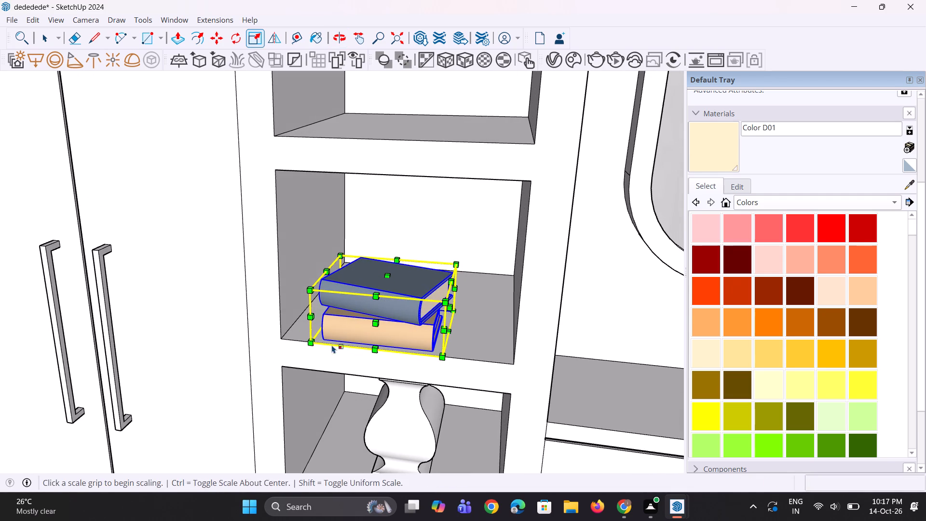
left_click(314, 343)
left_click(339, 335)
scroll(469, 336, "down", 6)
scroll(469, 338, "up", 1)
scroll(469, 338, "down", 4)
middle_click_drag(467, 339, 462, 334)
Move the two-book stack from the middle niche onto the near end of the bedside box, beside the plant.
key("m")
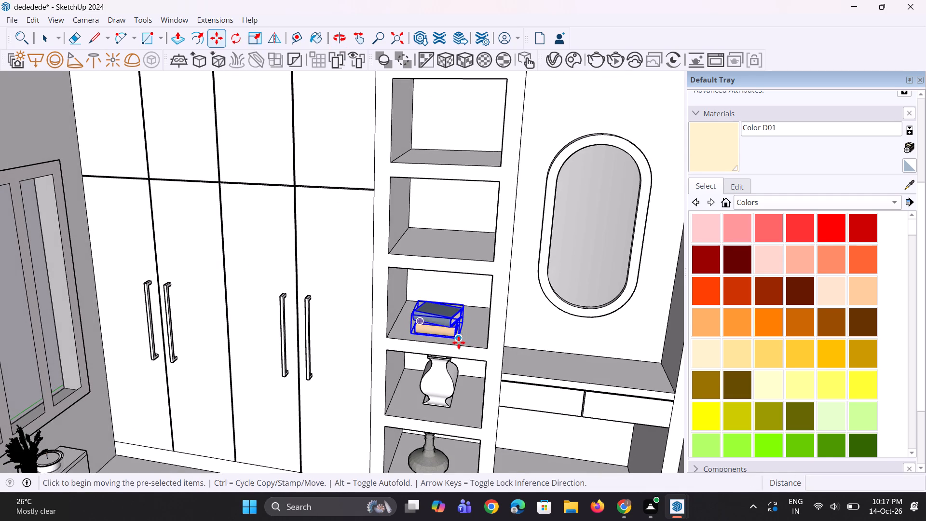
left_click(459, 343)
scroll(464, 343, "down", 6)
scroll(279, 424, "up", 4)
middle_click_drag(256, 398, 245, 441)
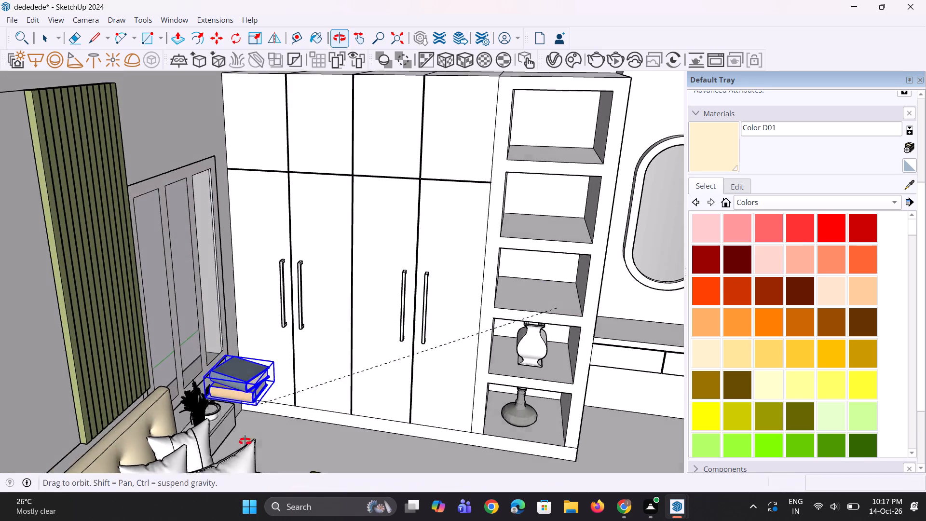
middle_click_drag(245, 441, 216, 449)
scroll(180, 401, "down", 4)
middle_click_drag(229, 435, 126, 416)
scroll(188, 404, "up", 2)
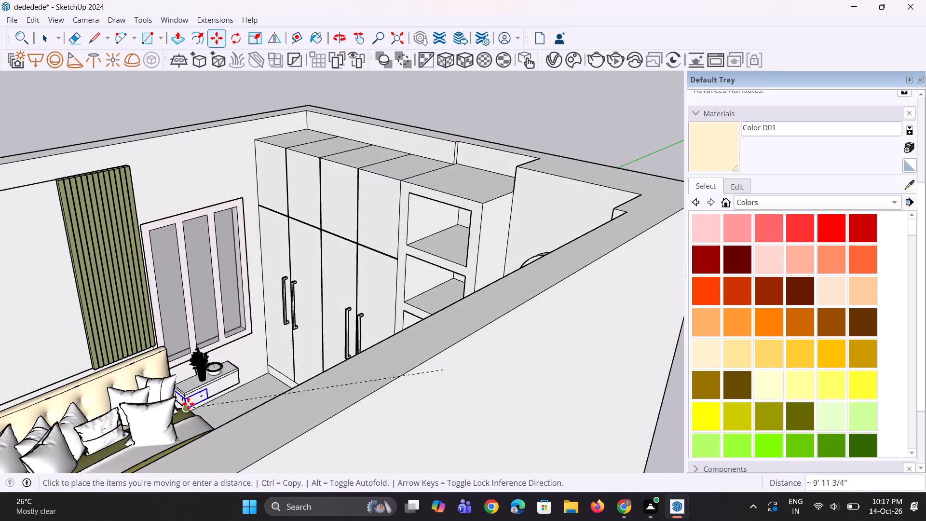
scroll(188, 404, "up", 5)
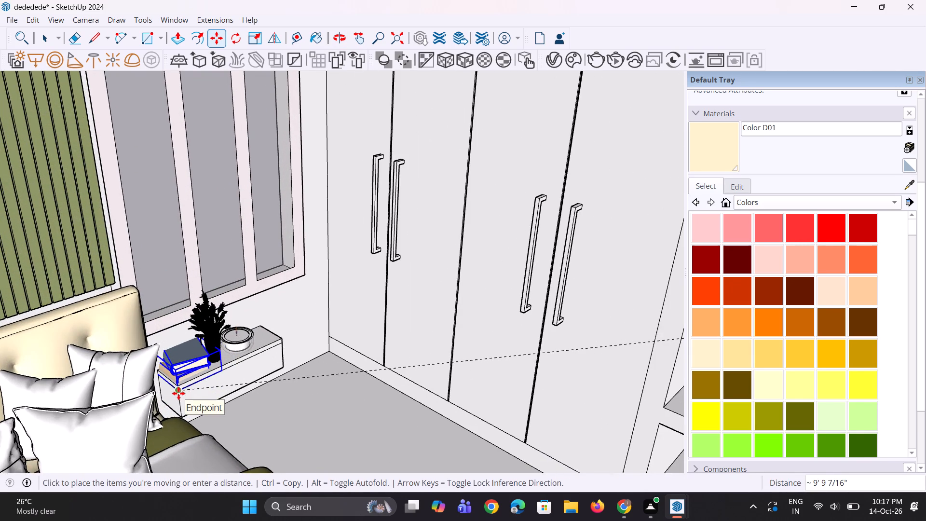
left_click(178, 393)
Shift the book stack about 9 1/2" off the bedside box and scale it down uniformly to about 0.67.
middle_click_drag(258, 377, 263, 401)
scroll(214, 359, "up", 5)
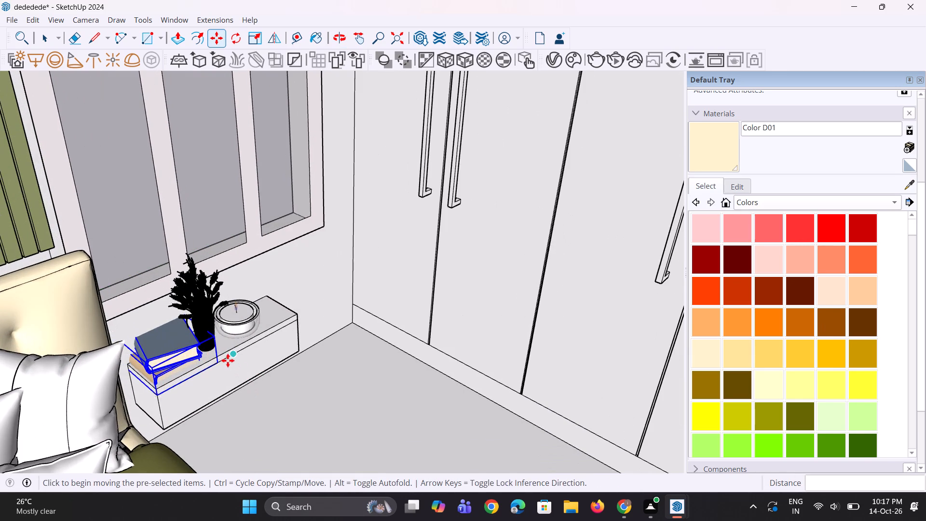
left_click(224, 362)
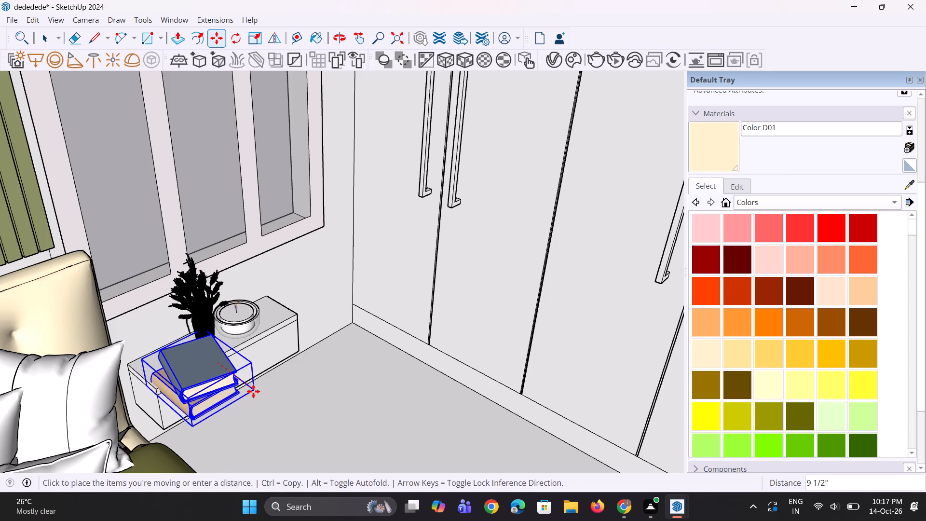
left_click(253, 391)
key("s")
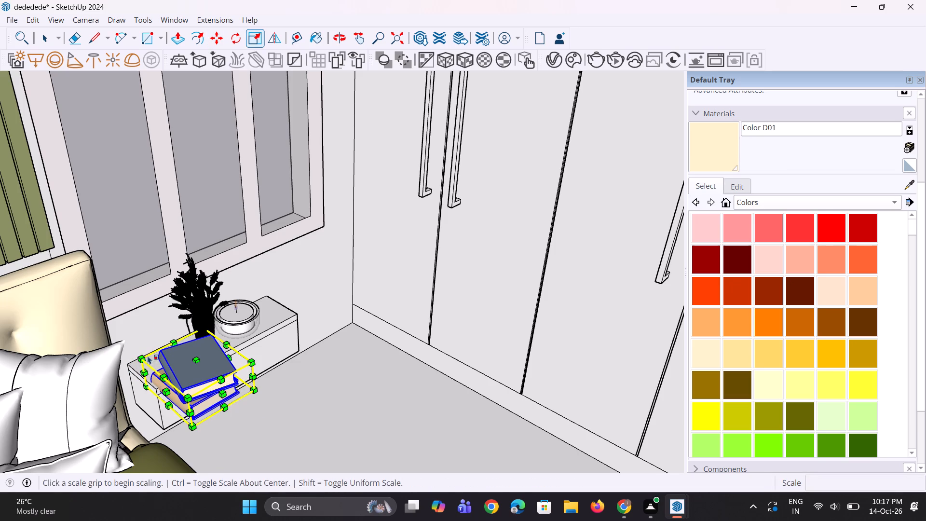
left_click(144, 357)
left_click(178, 373)
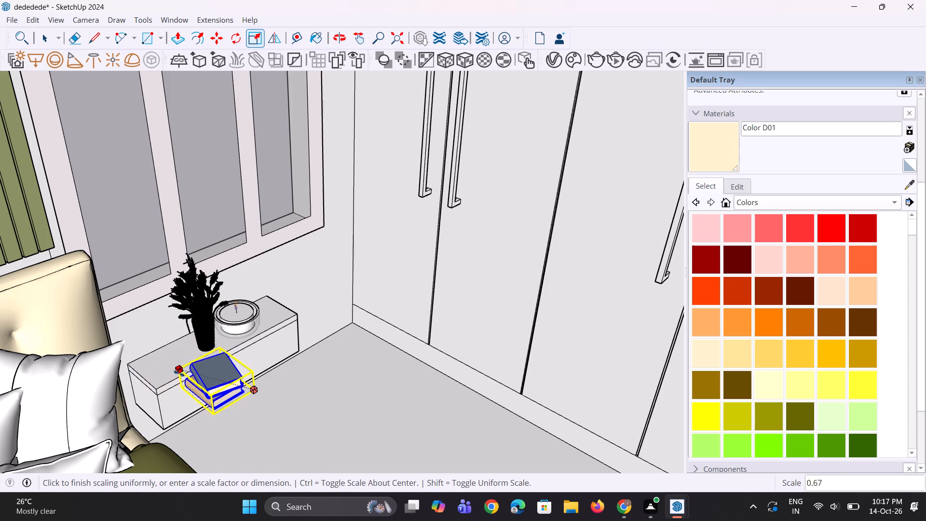
Move the reduced book stack back onto the top of the bedside box, in front of the plant, and deselect it.
scroll(206, 398, "up", 3)
key("m")
left_click(260, 391)
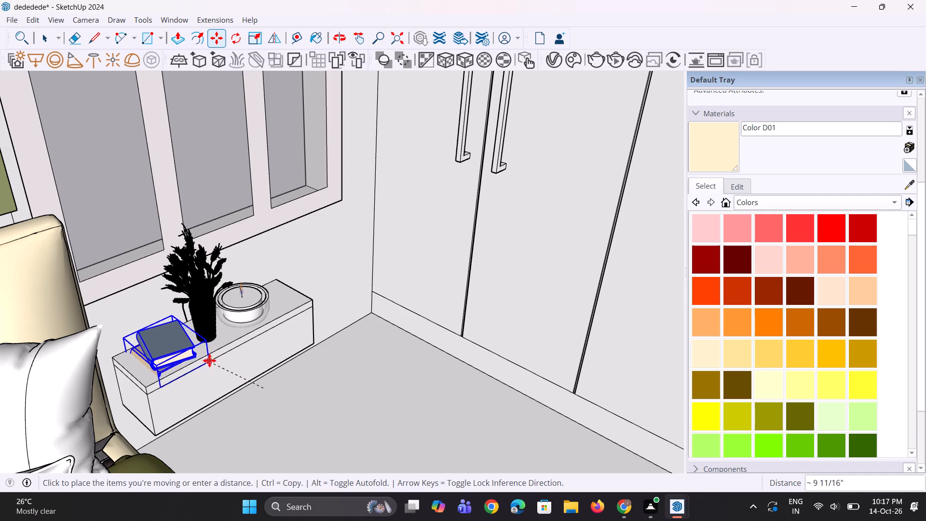
left_click(209, 355)
middle_click_drag(226, 369, 214, 369)
key("space")
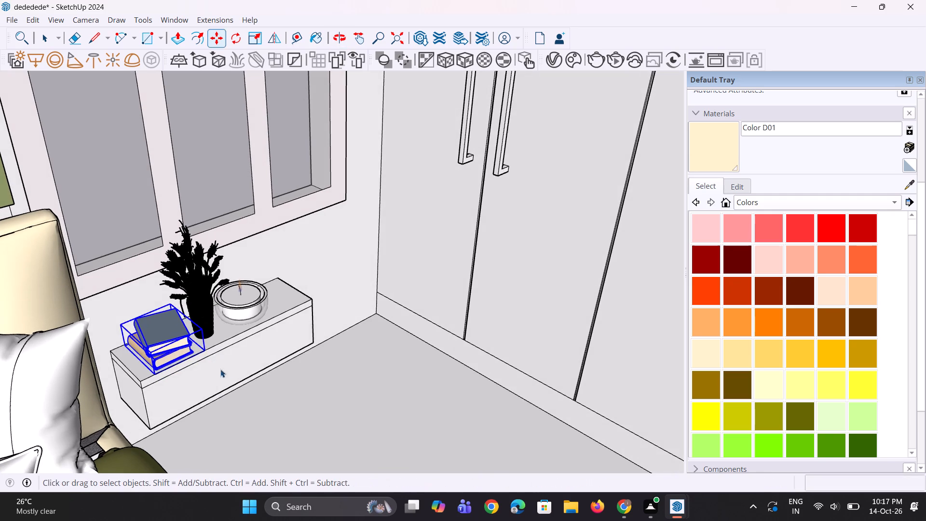
key("space")
scroll(239, 369, "down", 10)
middle_click_drag(240, 369, 240, 361)
scroll(241, 361, "down", 11)
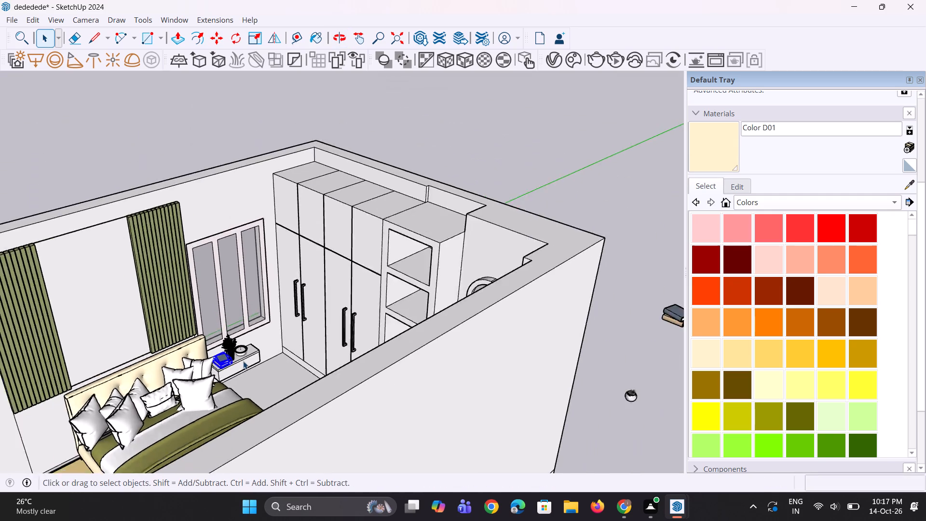
left_click(498, 228)
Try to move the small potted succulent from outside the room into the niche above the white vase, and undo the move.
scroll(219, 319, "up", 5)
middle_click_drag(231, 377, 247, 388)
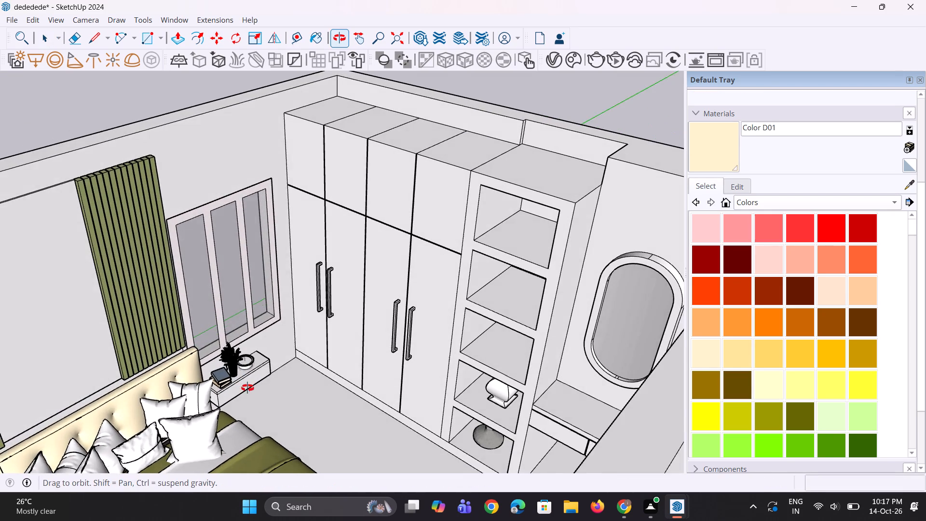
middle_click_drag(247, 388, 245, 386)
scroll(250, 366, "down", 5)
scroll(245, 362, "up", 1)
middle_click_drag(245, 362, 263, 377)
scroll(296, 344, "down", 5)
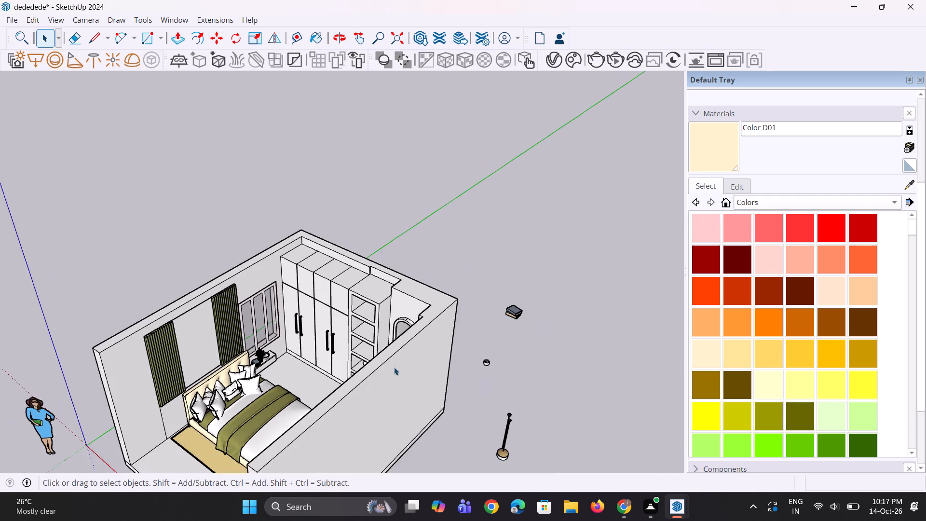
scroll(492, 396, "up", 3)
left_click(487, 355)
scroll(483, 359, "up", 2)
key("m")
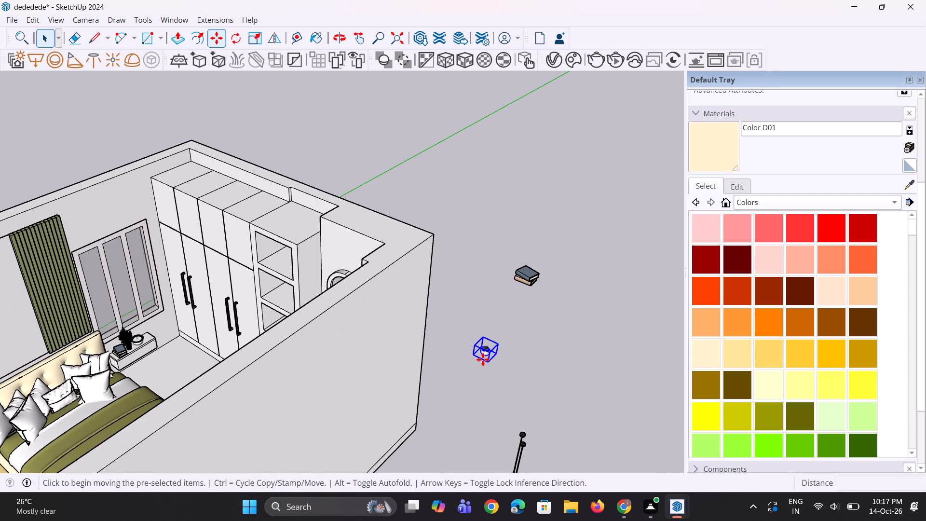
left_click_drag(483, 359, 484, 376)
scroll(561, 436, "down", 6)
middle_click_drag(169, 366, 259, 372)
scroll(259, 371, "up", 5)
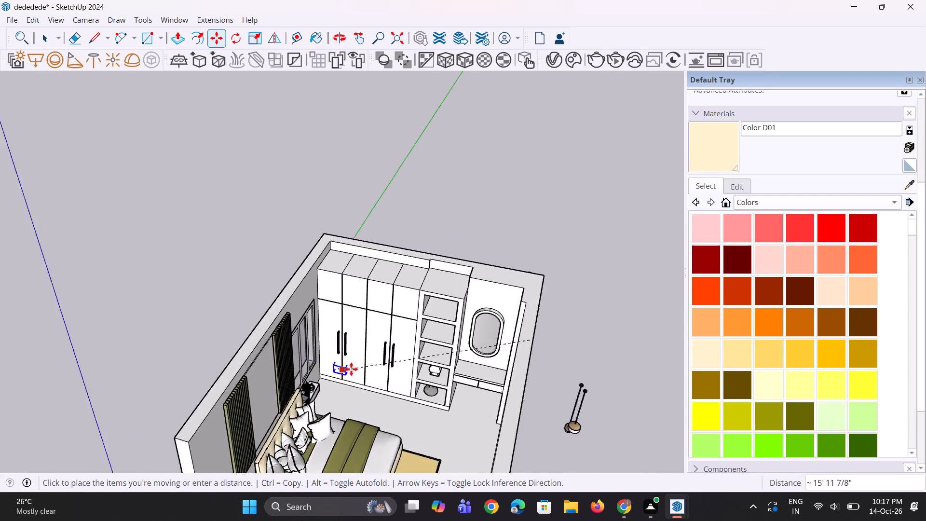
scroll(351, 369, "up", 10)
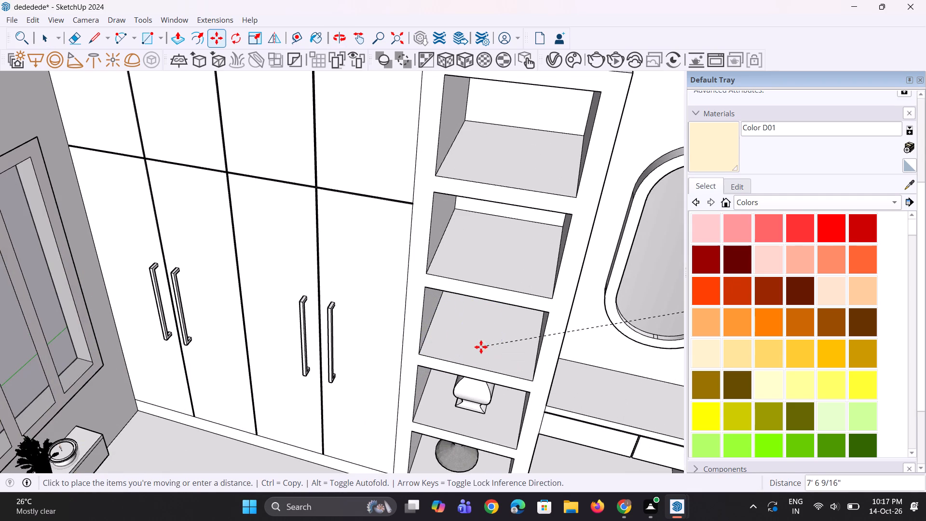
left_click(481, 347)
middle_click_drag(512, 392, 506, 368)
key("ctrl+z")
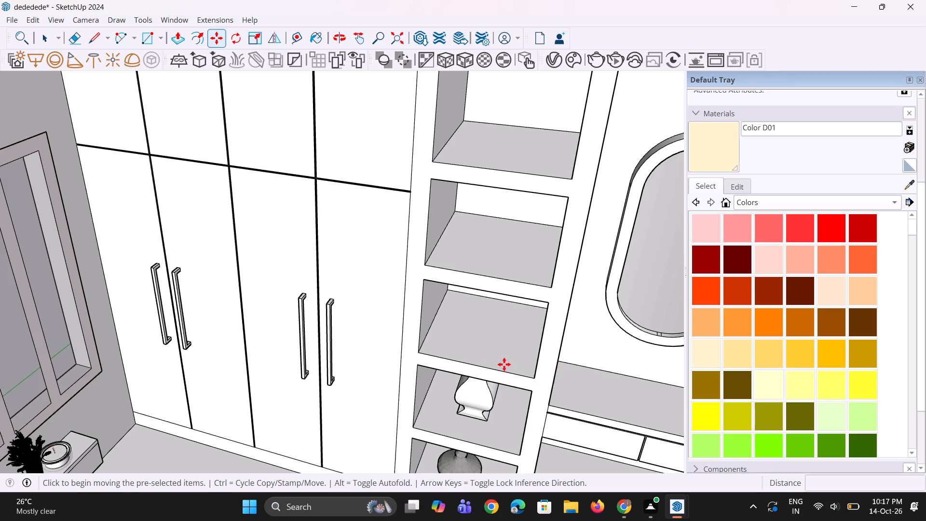
Move the potted succulent from outside the room into the empty niche above the white vase.
scroll(388, 371, "down", 15)
middle_click_drag(564, 370, 498, 378)
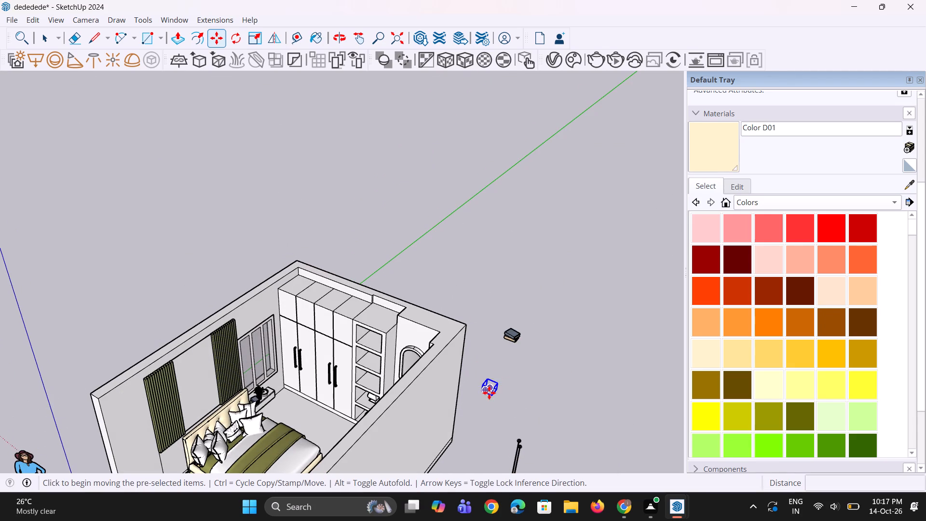
left_click_drag(487, 398, 485, 403)
scroll(237, 358, "down", 5)
middle_click_drag(223, 366, 330, 328)
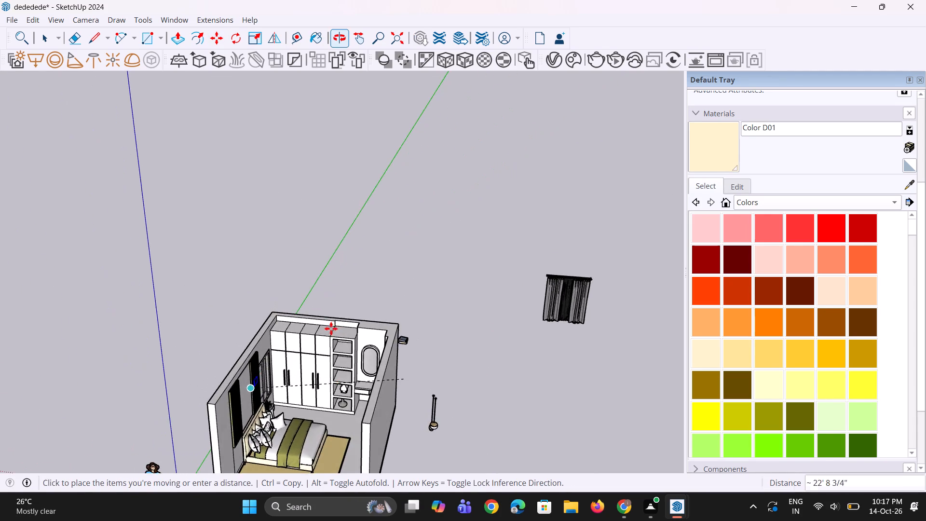
scroll(333, 386, "up", 18)
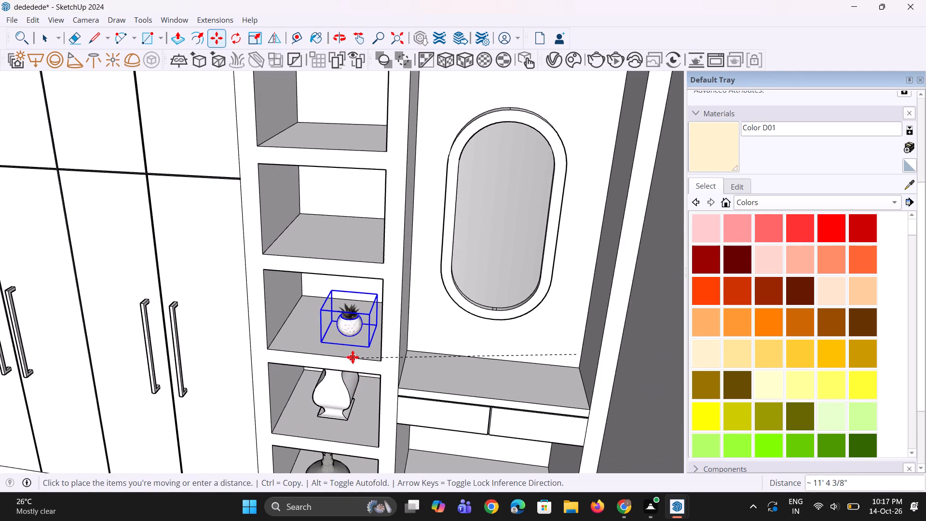
left_click(350, 357)
Enlarge the potted succulent uniformly inside its niche, first by about 1.39 and again by about 1.24.
scroll(367, 342, "up", 6)
middle_click_drag(370, 335, 382, 336)
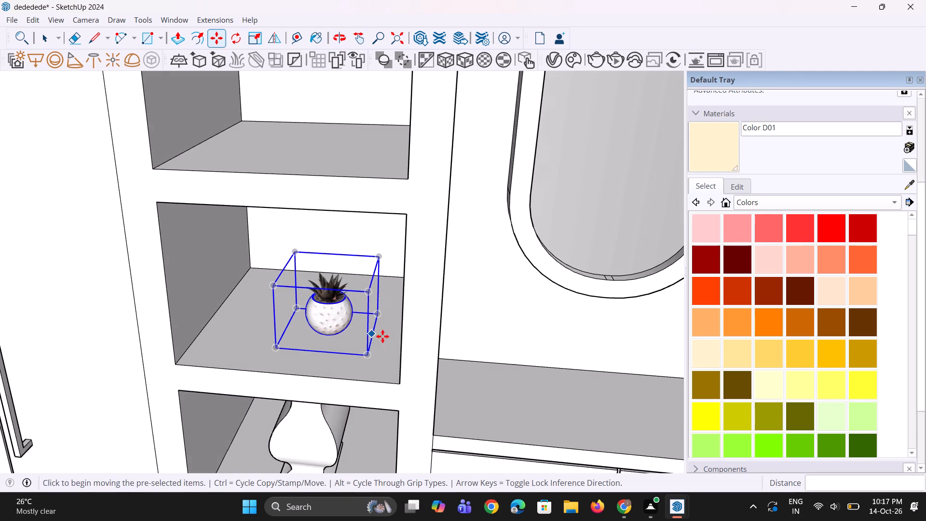
key("s")
scroll(349, 319, "up", 2)
left_click(284, 238)
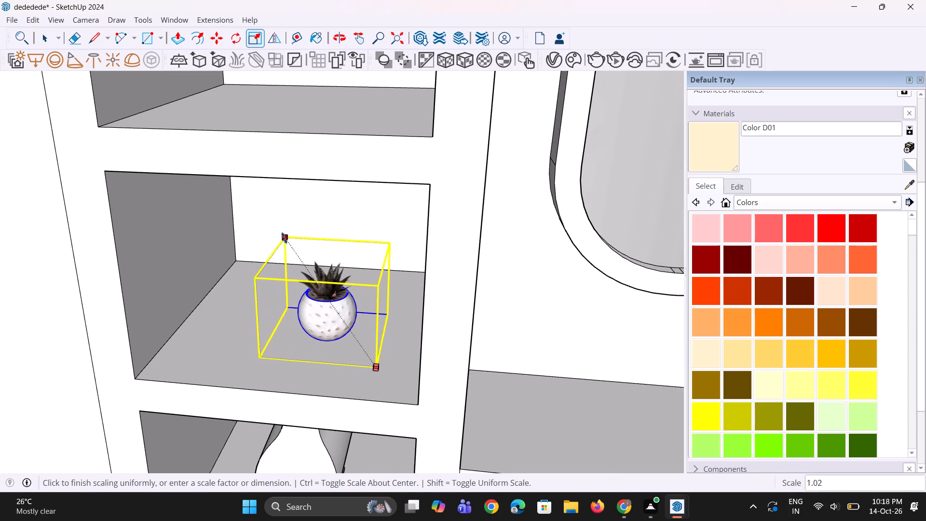
left_click(115, 260)
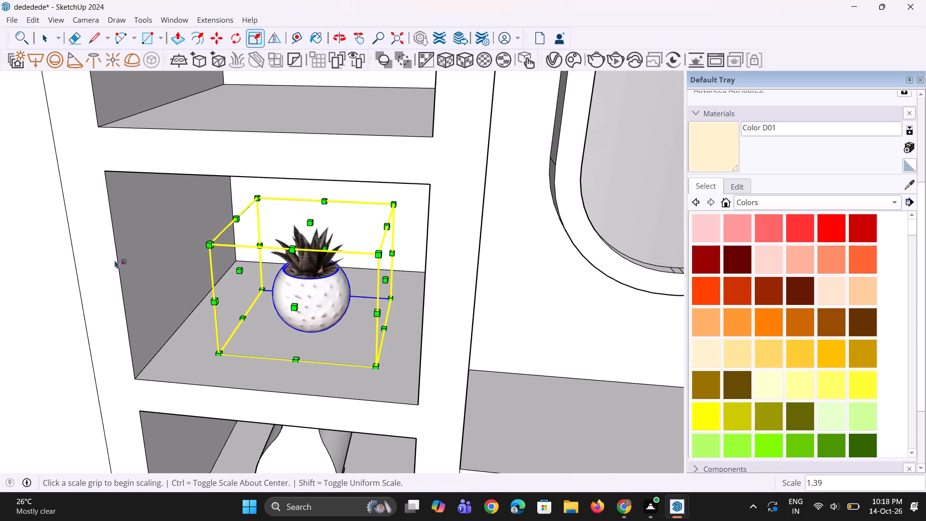
scroll(272, 247, "up", 3)
left_click(429, 192)
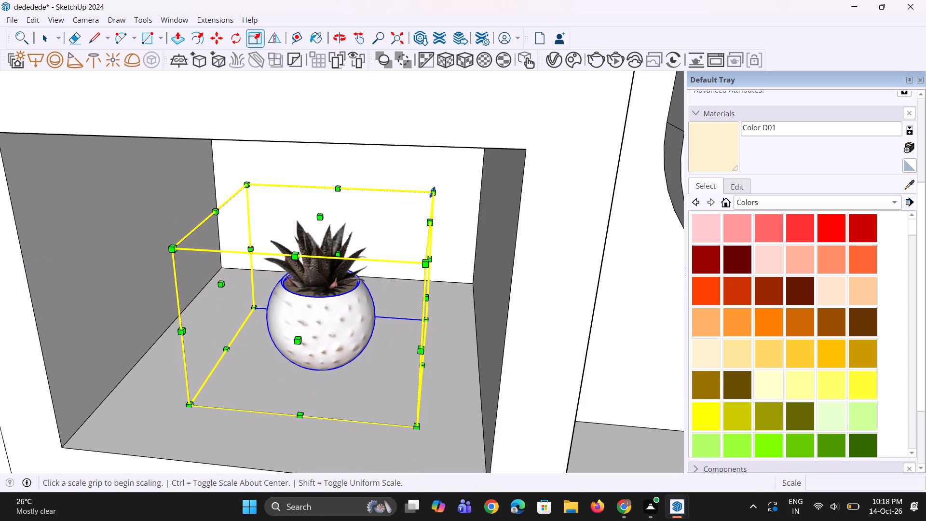
left_click(432, 192)
left_click(491, 159)
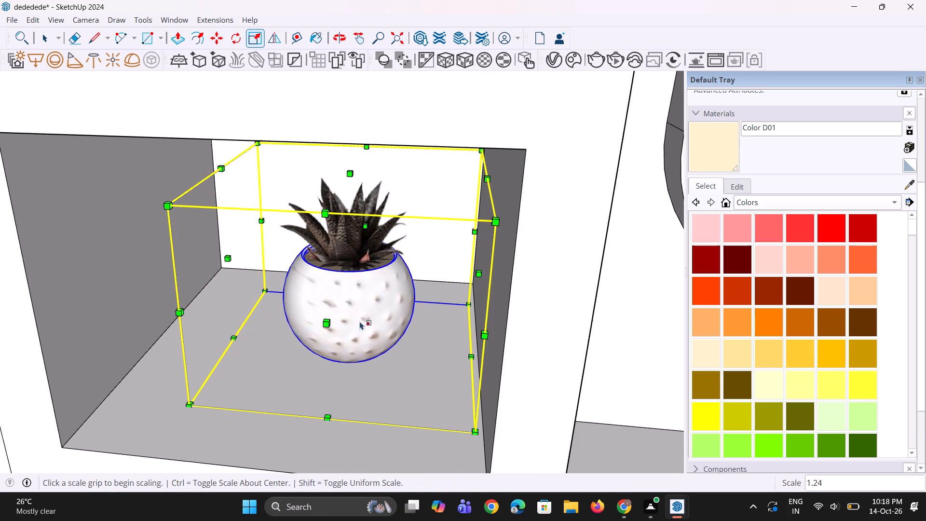
Shift the enlarged potted succulent slightly toward the centre of its niche floor and deselect it.
scroll(342, 336, "down", 5)
middle_click_drag(386, 299, 403, 281)
key("m")
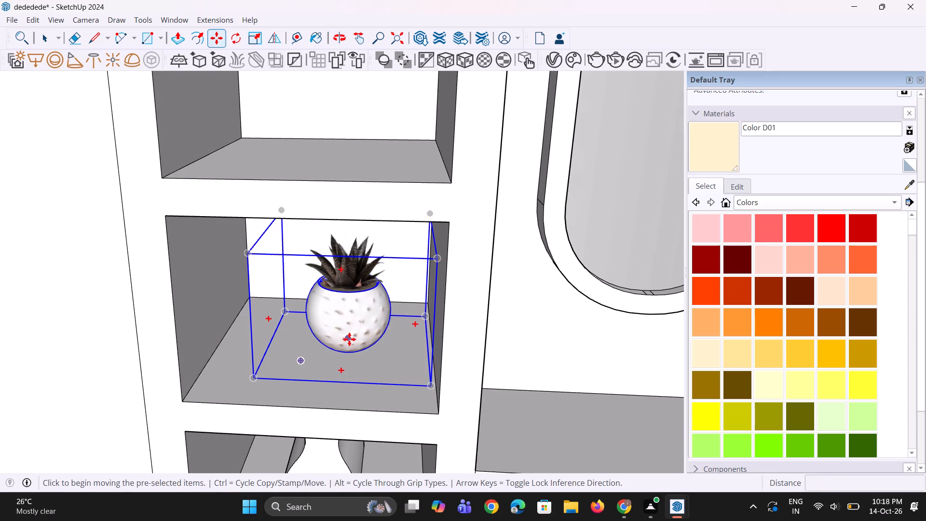
left_click(349, 339)
left_click(315, 353)
scroll(319, 366, "down", 5)
scroll(322, 366, "up", 1)
middle_click_drag(322, 366, 318, 359)
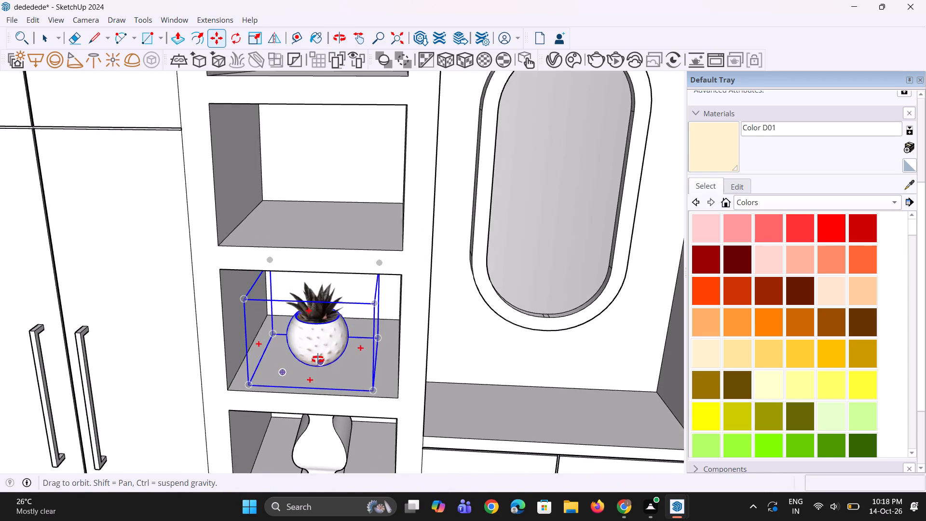
middle_click_drag(318, 359, 313, 352)
scroll(313, 352, "down", 17)
key("space")
key("space")
left_click(498, 260)
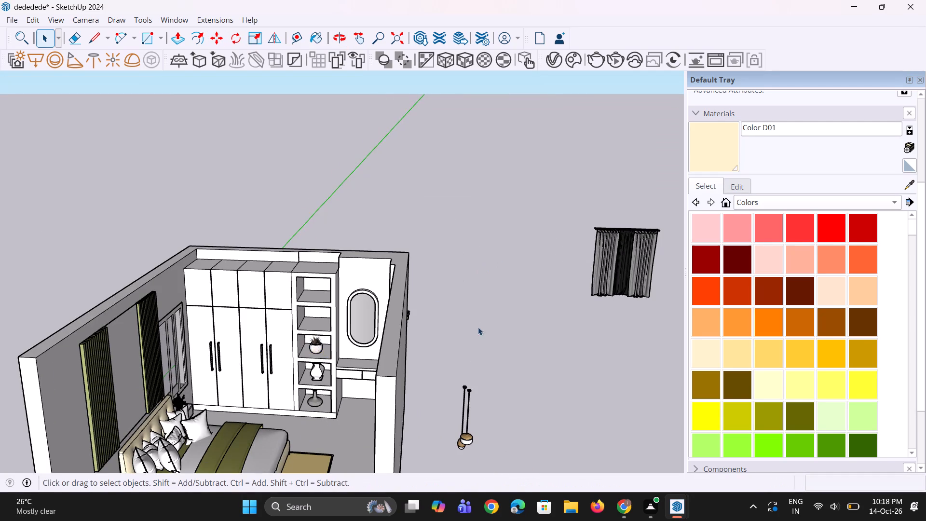
Explode the dark curtain group standing outside the room into separately selectable parts and clear the selection.
scroll(469, 388, "up", 3)
middle_click_drag(467, 370, 368, 443)
scroll(393, 384, "down", 5)
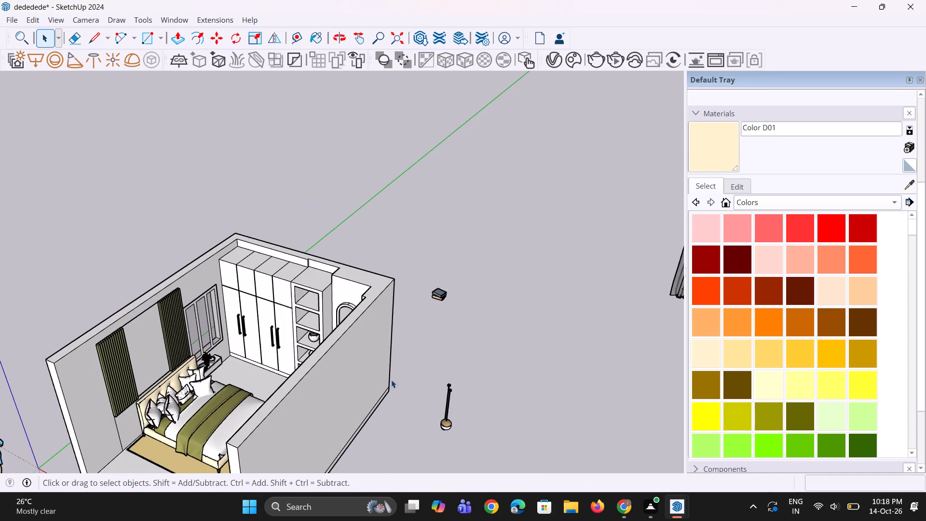
middle_click_drag(486, 375, 535, 346)
scroll(535, 346, "up", 1)
scroll(482, 349, "down", 5)
middle_click_drag(486, 404, 496, 394)
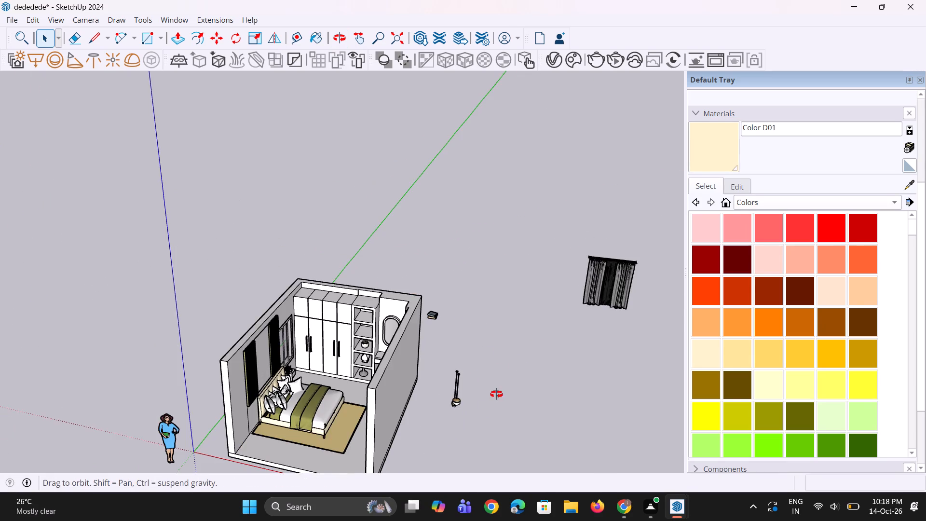
middle_click_drag(496, 394, 519, 363)
scroll(519, 364, "up", 1)
scroll(574, 330, "up", 3)
left_click(599, 280)
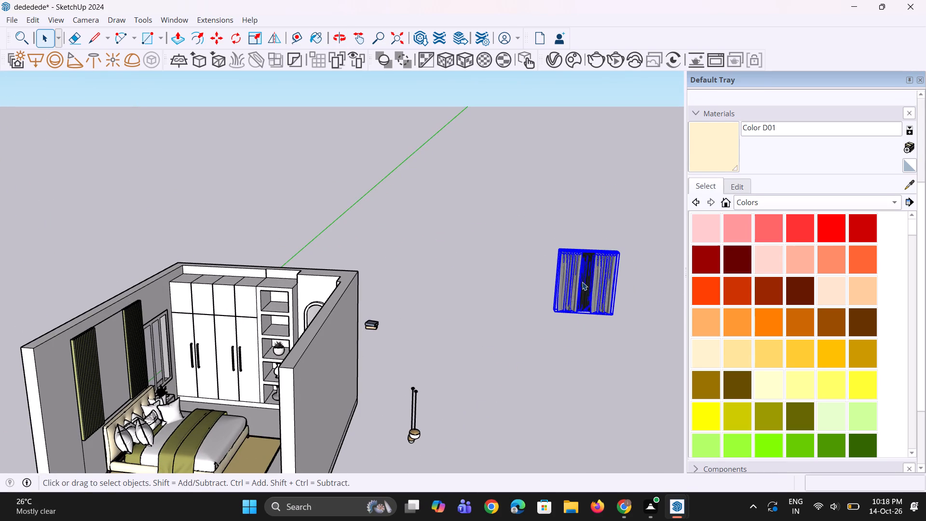
right_click(582, 282)
left_click(617, 104)
left_click(496, 307)
left_click(593, 280)
left_click(586, 279)
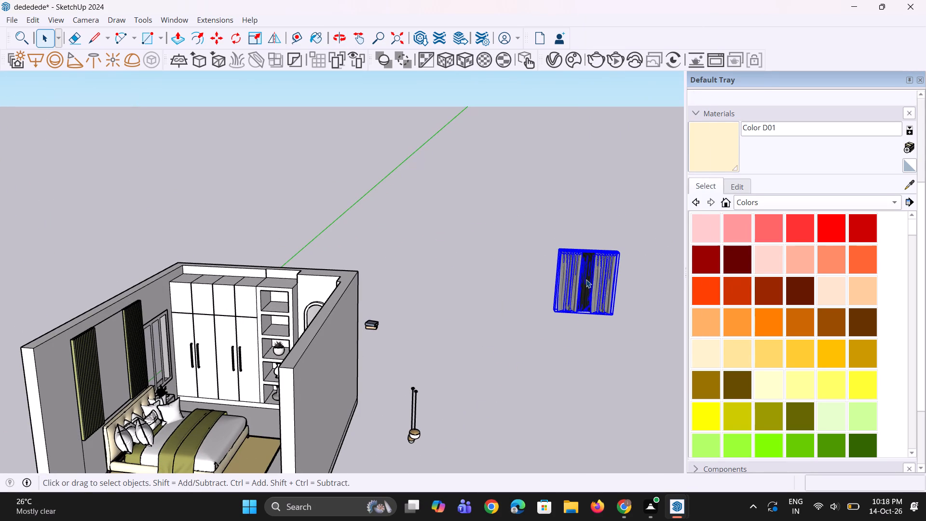
right_click(586, 279)
left_click(599, 120)
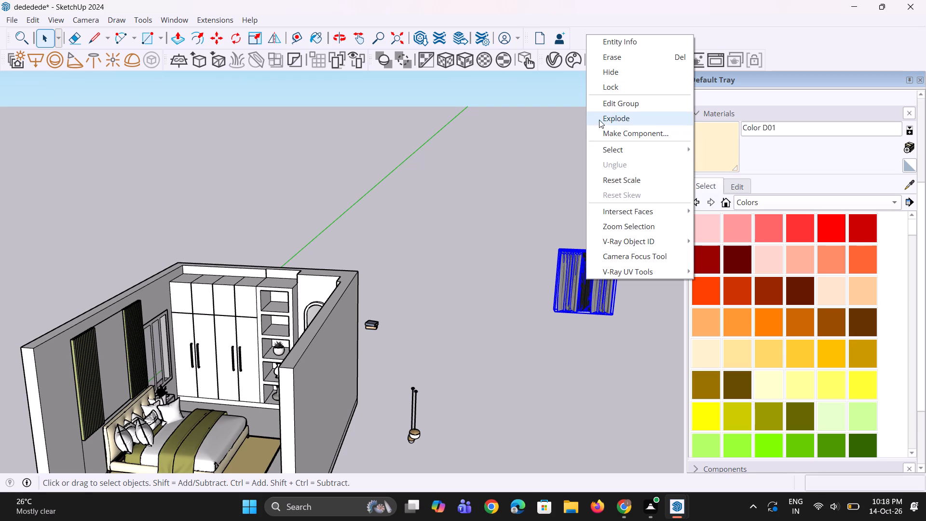
left_click(495, 361)
Delete the middle section of the exploded curtain, between the two side drapes.
left_click(589, 281)
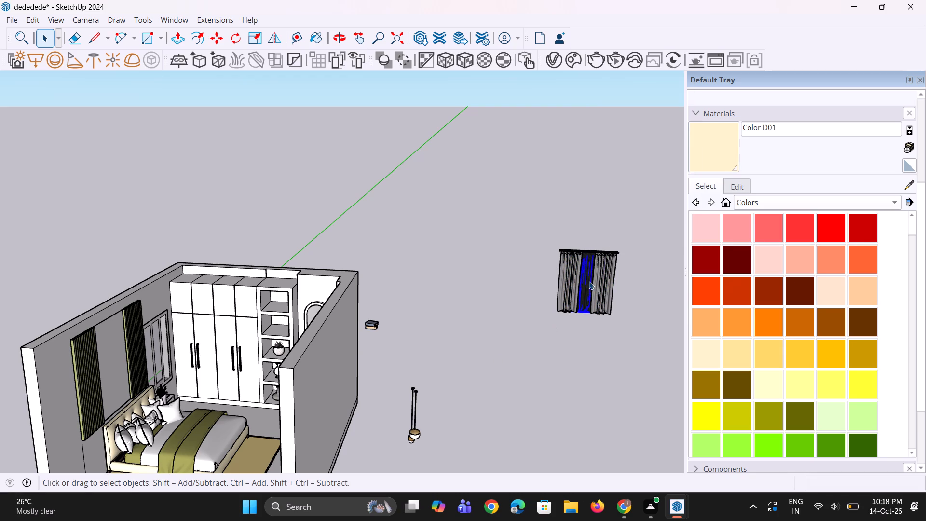
scroll(589, 281, "up", 11)
key("Delete")
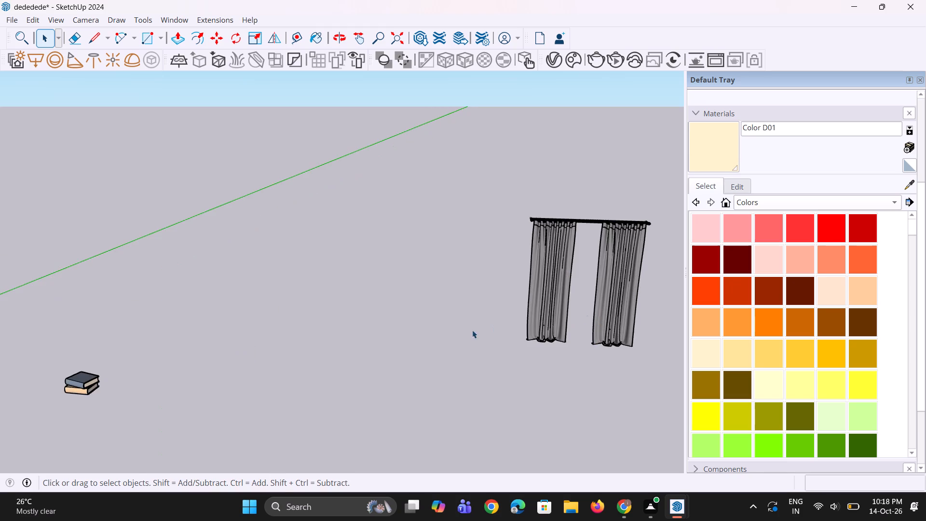
Move one side drape along the rod by about 1' 5 1/4" so it meets the other drape.
scroll(454, 335, "down", 10)
middle_click_drag(454, 336, 479, 342)
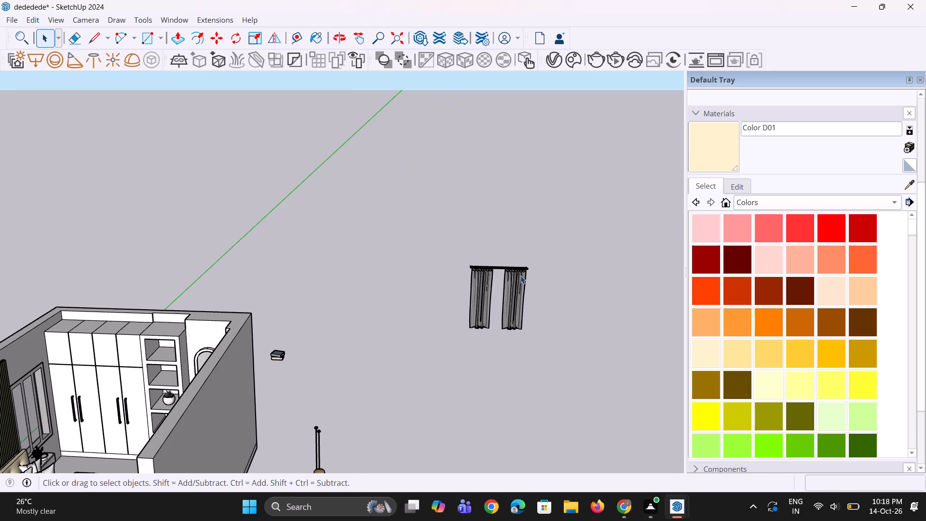
scroll(525, 279, "up", 3)
left_click(509, 274)
scroll(508, 271, "up", 11)
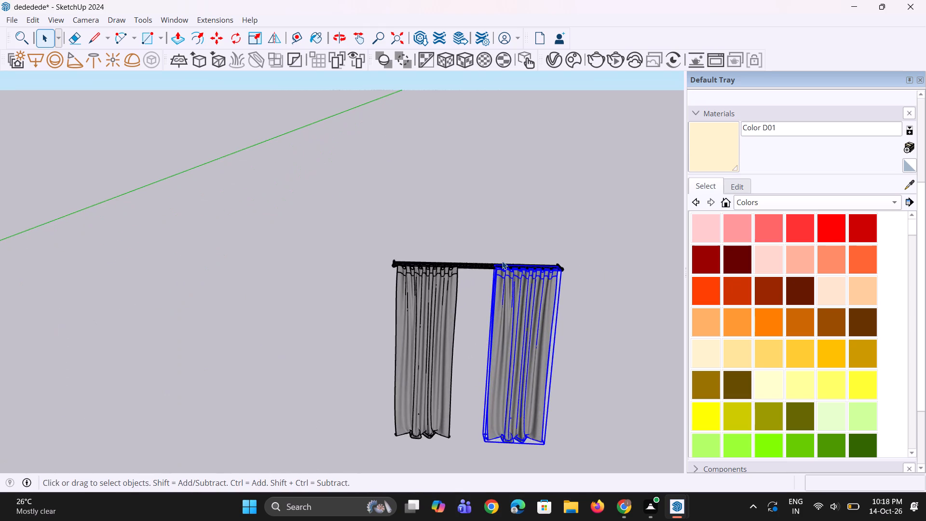
key("m")
scroll(502, 260, "up", 5)
left_click(491, 272)
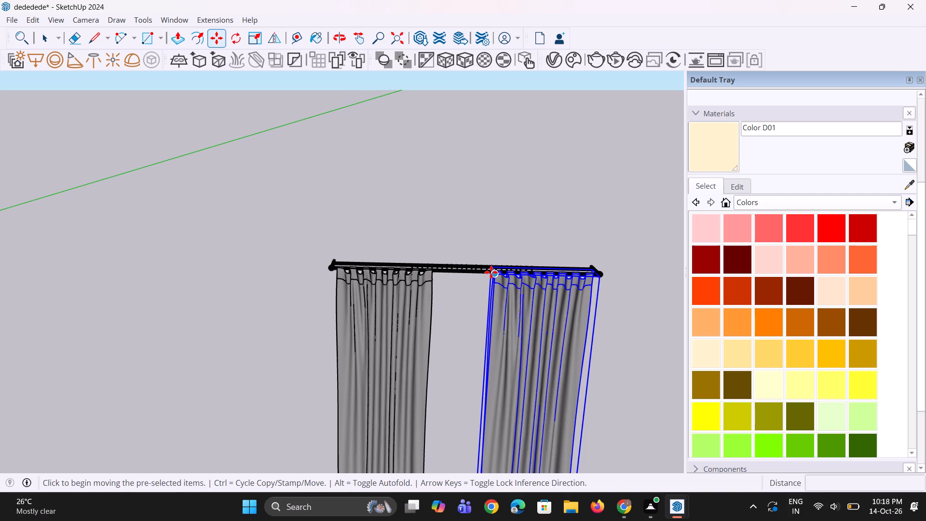
left_click(434, 273)
Copy the moved drape along the rod by about 2' 3 1/8" to form a third adjoining drape, and clear the selection.
scroll(434, 272, "down", 7)
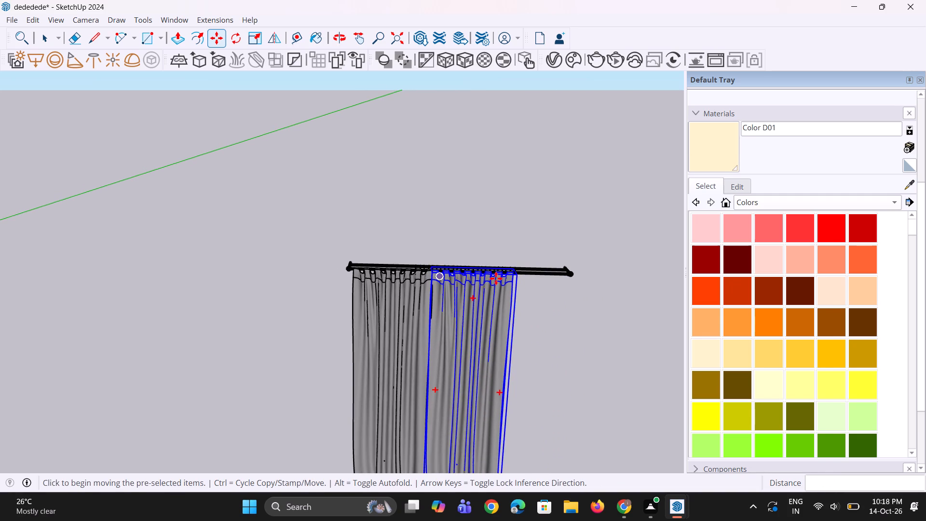
scroll(496, 278, "up", 5)
key("m")
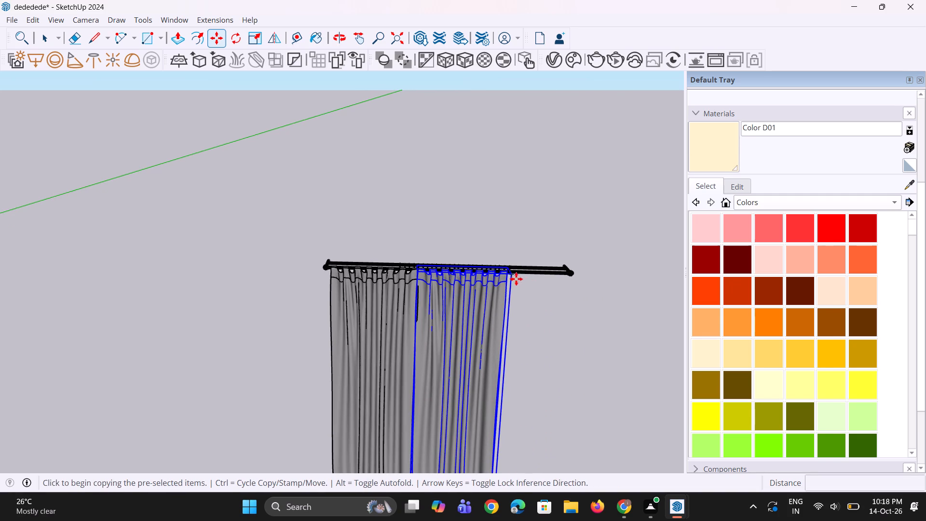
left_click(419, 273)
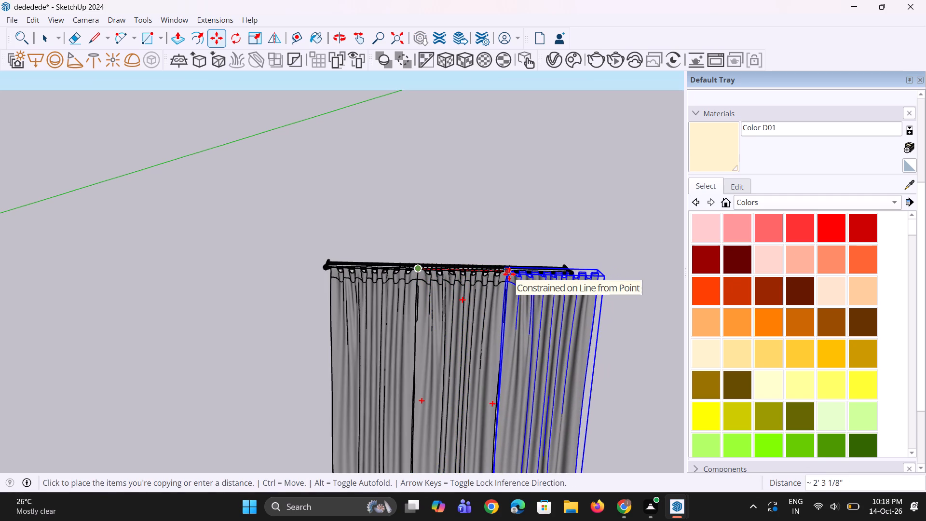
left_click(509, 274)
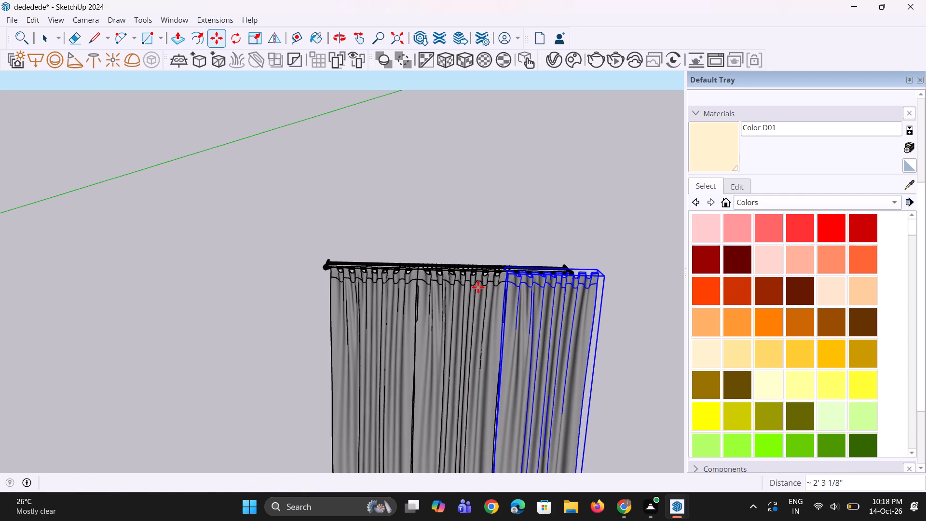
scroll(478, 287, "up", 1)
scroll(478, 287, "down", 4)
middle_click_drag(534, 304, 383, 312)
key("space")
key("space")
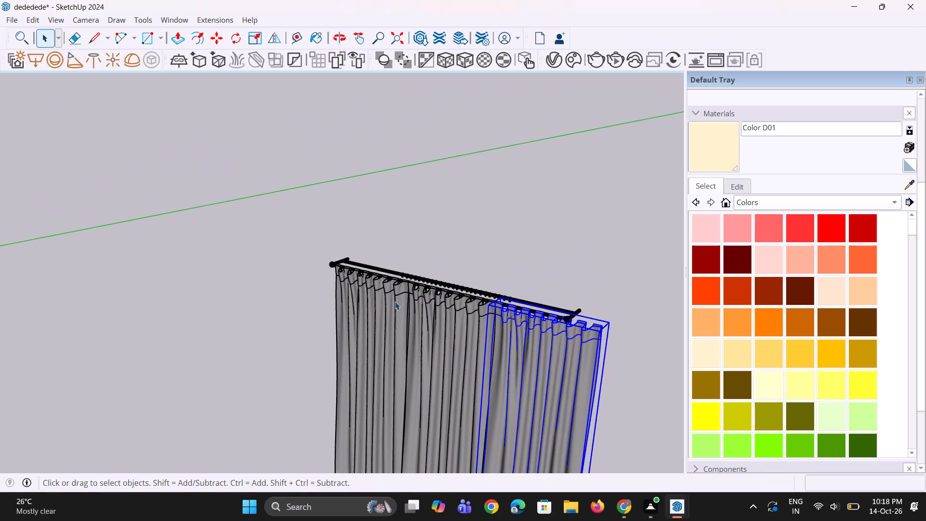
left_click(483, 256)
Stretch the curtain rod lengthwise by a factor of about 1.1 to reach past the third drape, and deselect it.
scroll(365, 268, "down", 4)
middle_click_drag(484, 312, 369, 324)
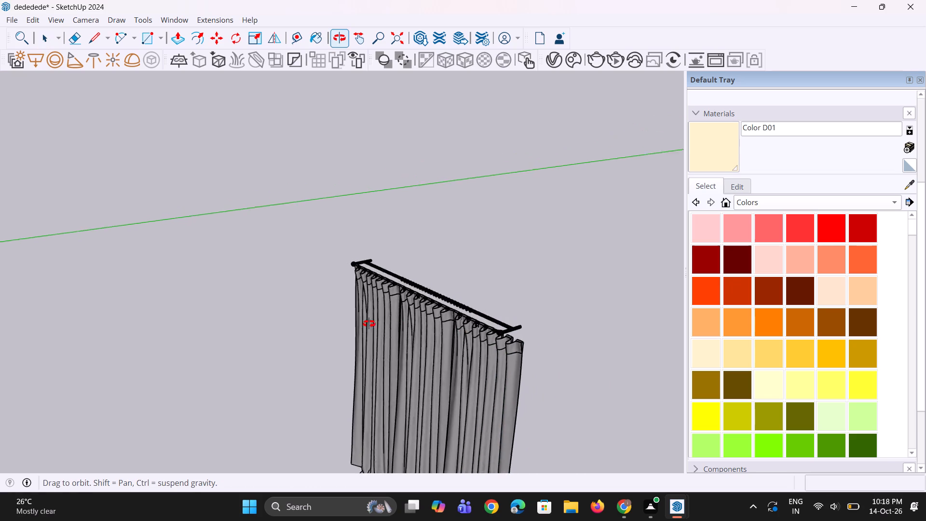
middle_click_drag(369, 324, 360, 328)
scroll(469, 355, "up", 6)
left_click(482, 347)
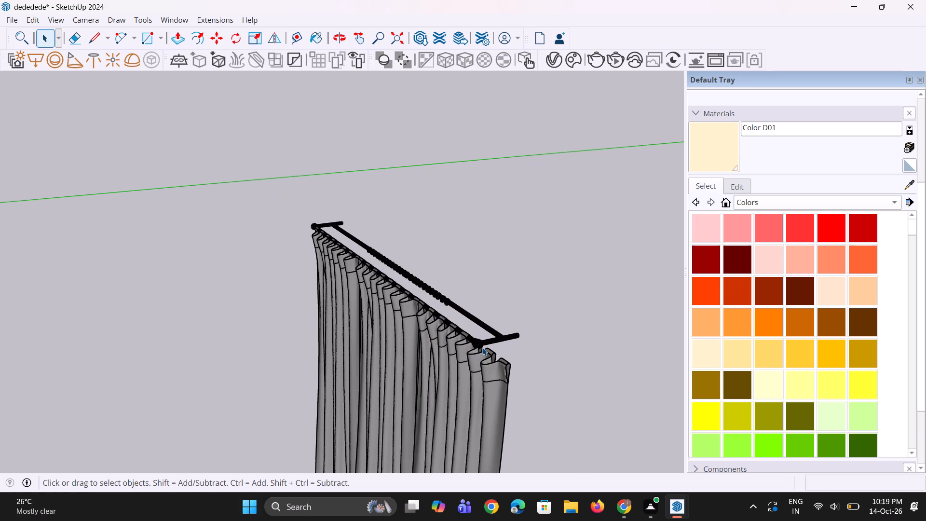
scroll(492, 345, "down", 4)
left_click(498, 342)
middle_click_drag(524, 353, 475, 353)
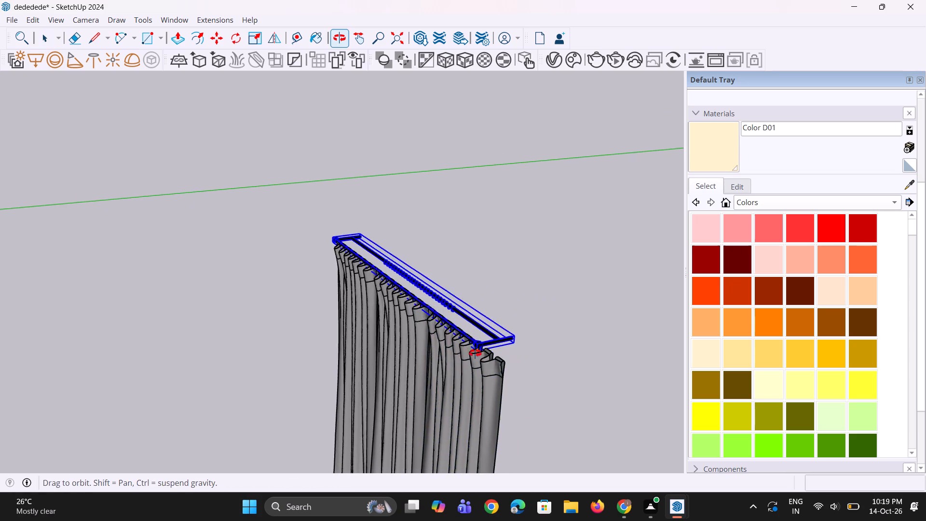
middle_click_drag(475, 353, 461, 352)
scroll(455, 363, "up", 4)
key("s")
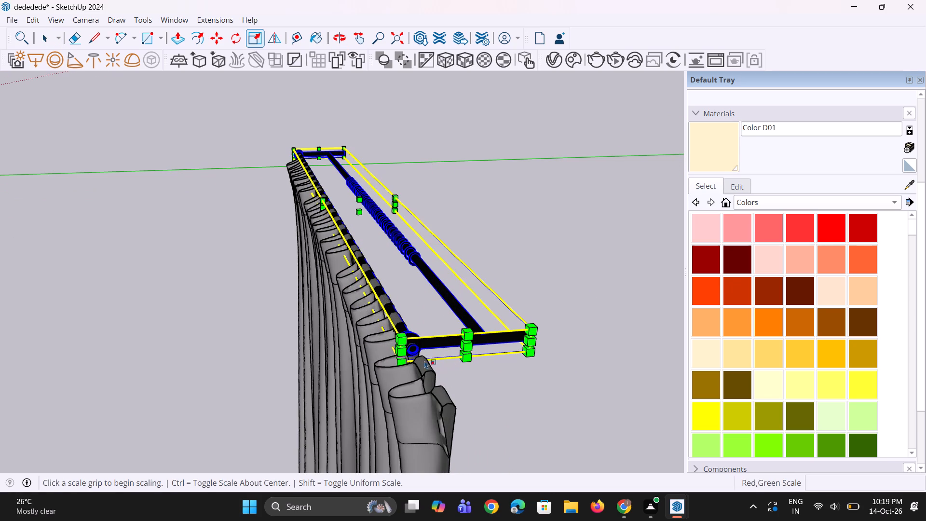
left_click(405, 354)
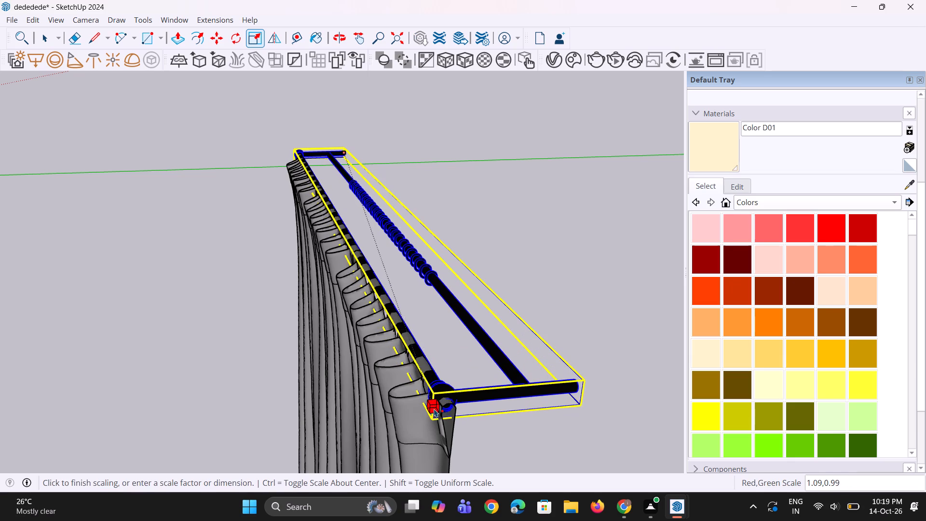
left_click(438, 415)
key("space")
key("space")
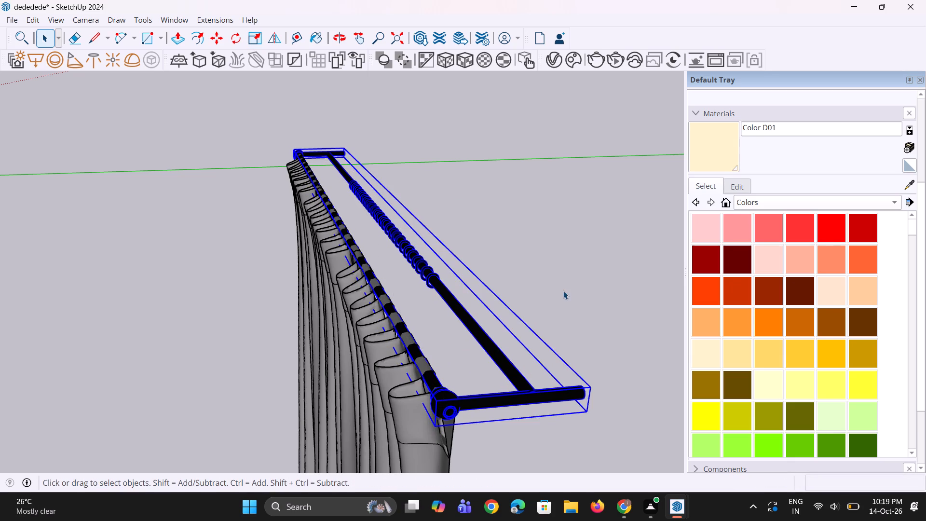
left_click(564, 290)
Open the middle drape's group for editing and apply Fabric Linen from the carpet, fabrics and wallpaper materials to its contents.
scroll(360, 332, "down", 4)
middle_click_drag(358, 337, 558, 319)
scroll(373, 321, "down", 5)
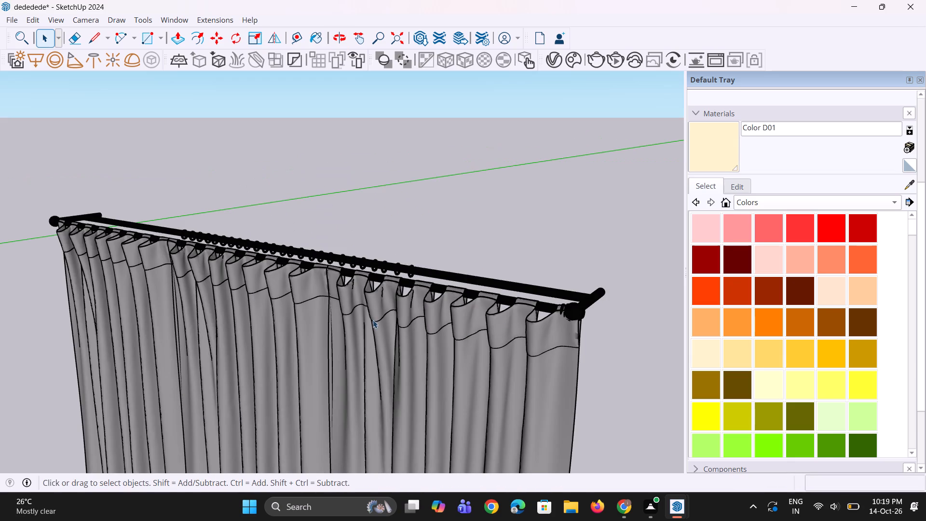
scroll(372, 318, "down", 4)
middle_click_drag(355, 337, 455, 314)
scroll(455, 314, "down", 9)
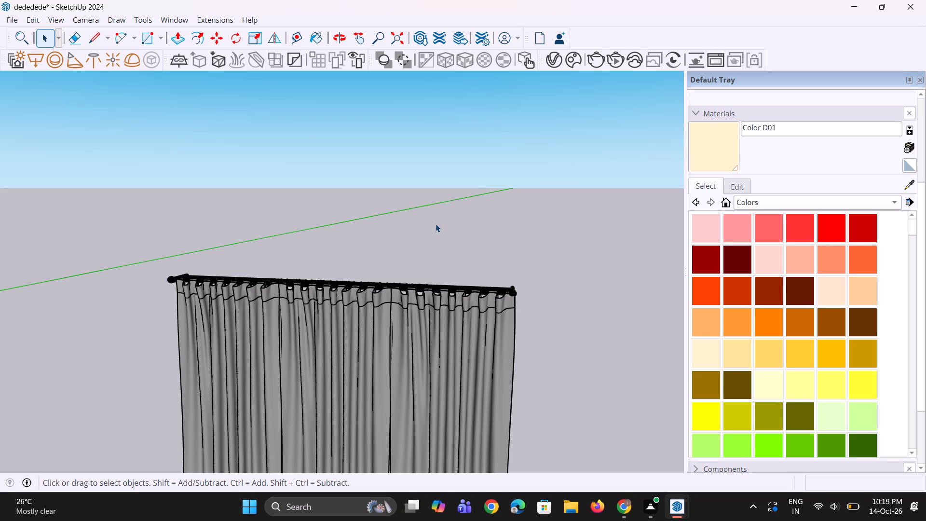
scroll(436, 224, "down", 8)
left_click(403, 323)
scroll(413, 324, "up", 4)
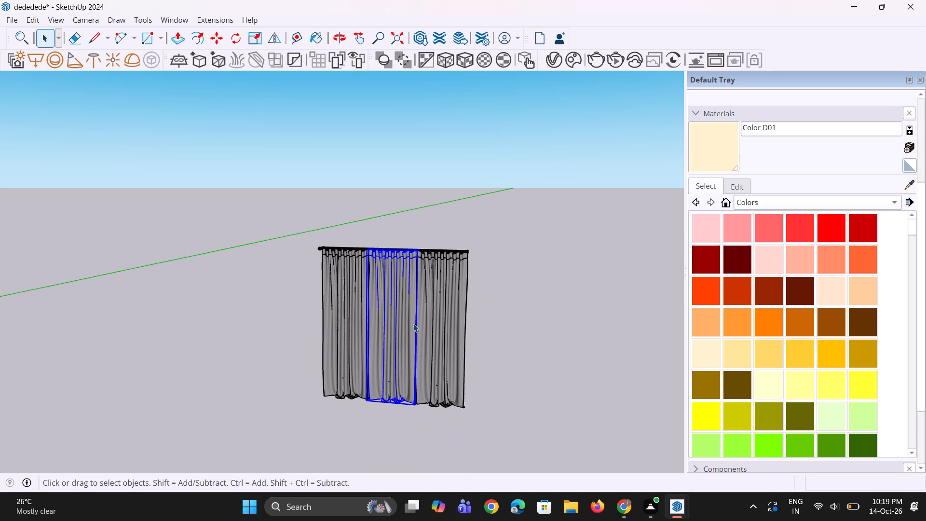
scroll(413, 324, "up", 3)
right_click(381, 314)
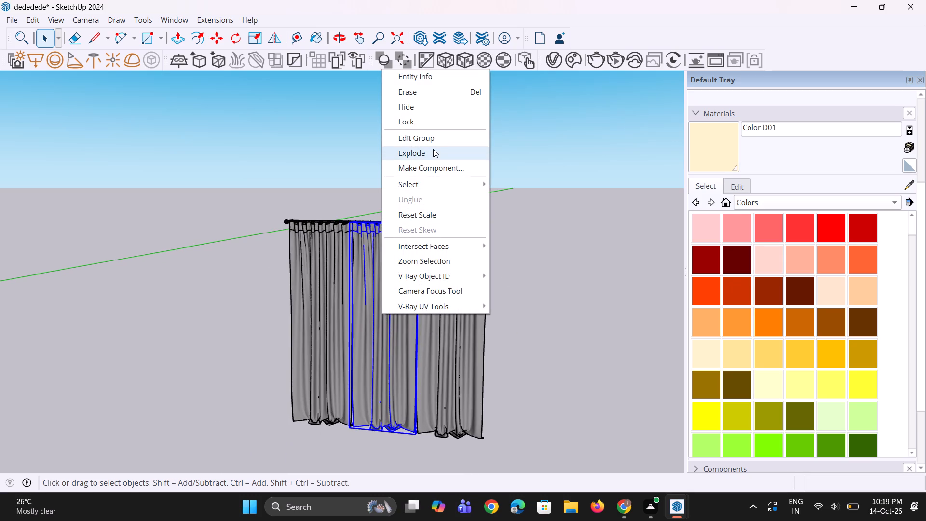
left_click(447, 139)
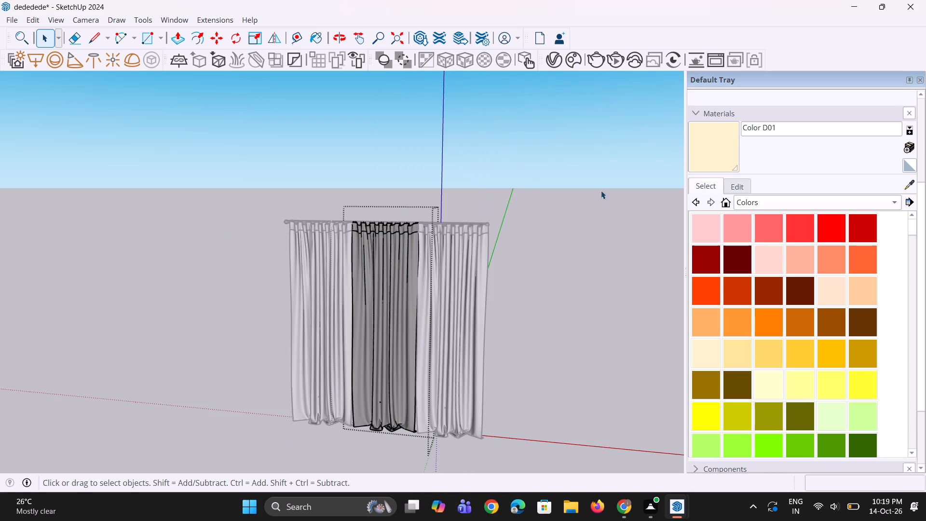
left_click(766, 204)
left_click(792, 188)
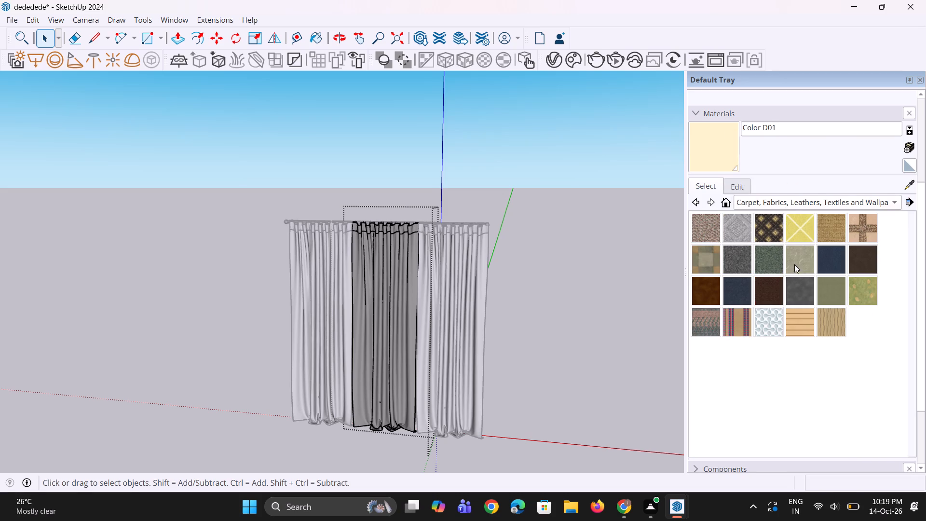
left_click(794, 263)
left_click(385, 284)
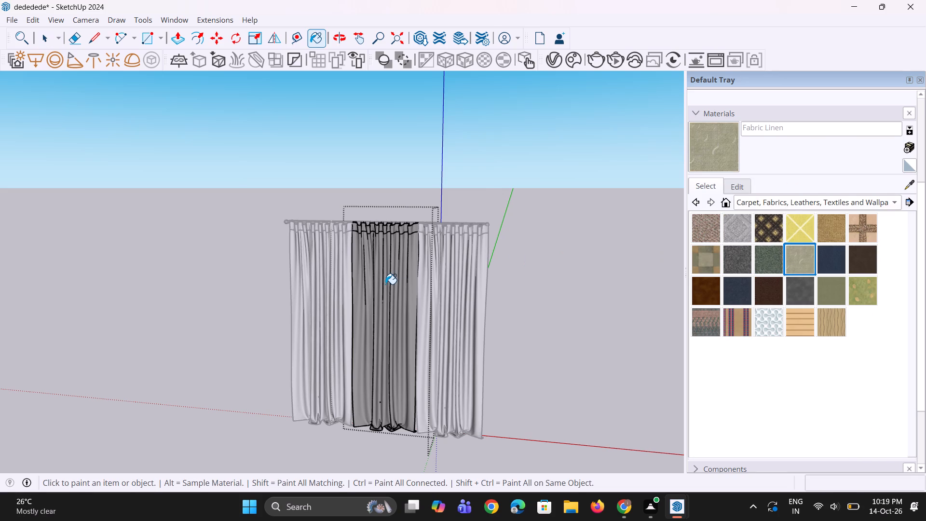
Open the nested group and component inside the middle drape and paint the cloth with Fabric Linen.
right_click(385, 284)
left_click(436, 96)
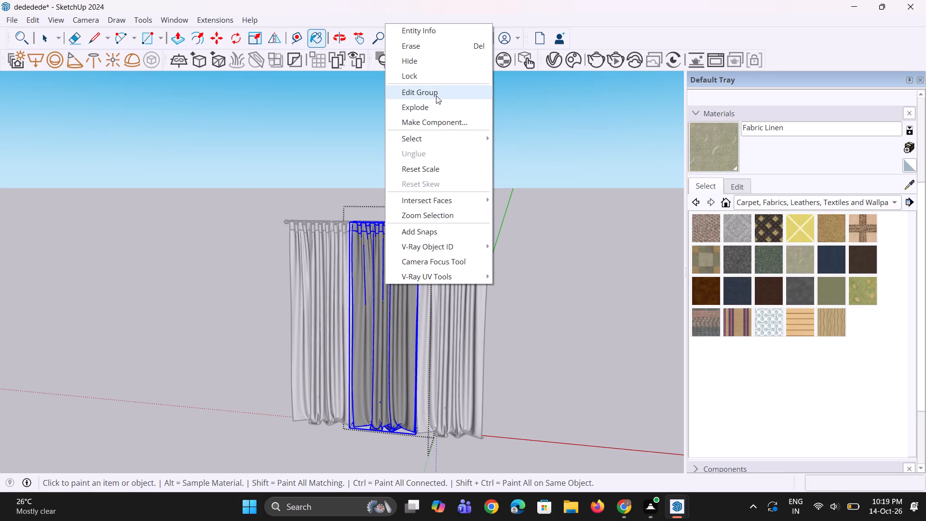
right_click(381, 271)
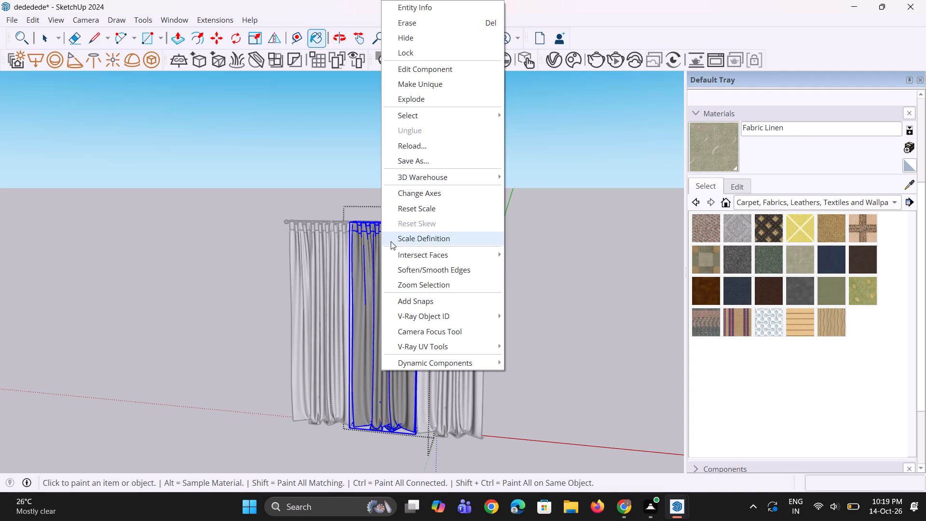
left_click(434, 74)
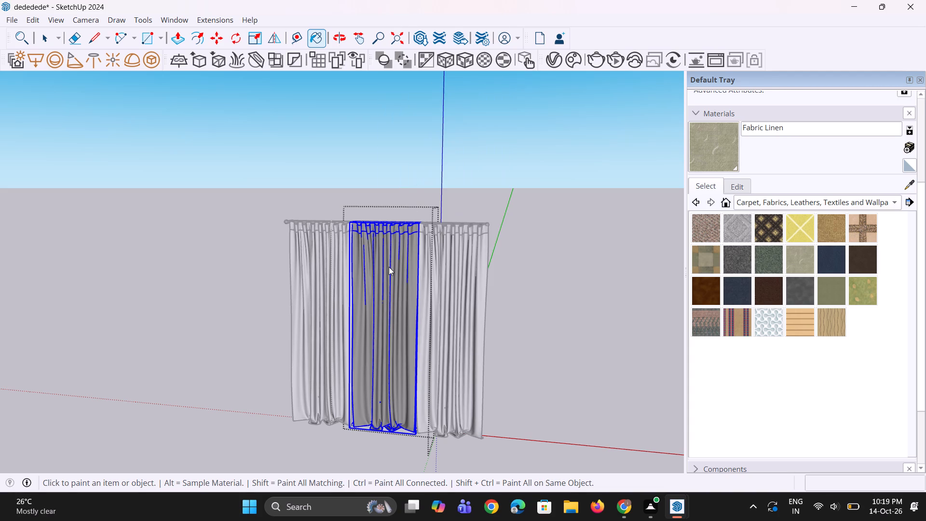
left_click(794, 271)
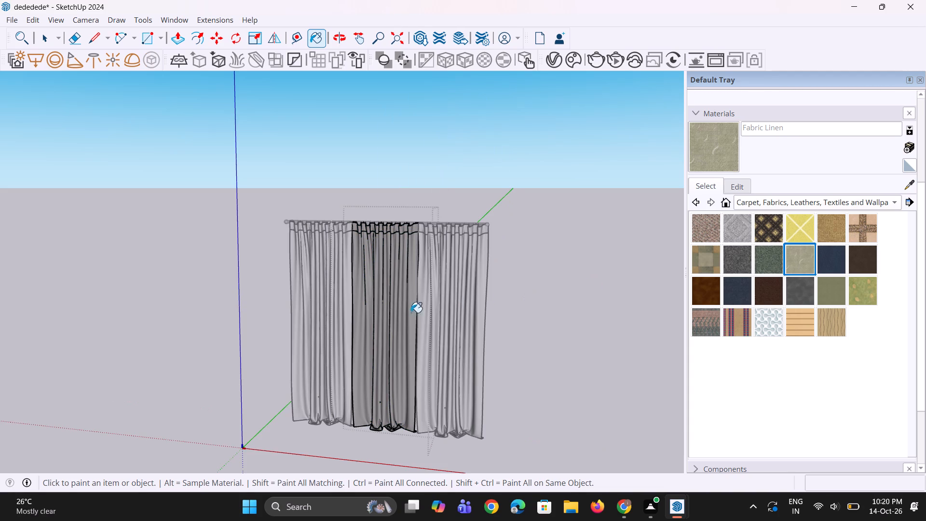
double_click(390, 321)
double_click(390, 321)
double_click(394, 320)
left_click_drag(398, 317, 405, 314)
left_click(409, 312)
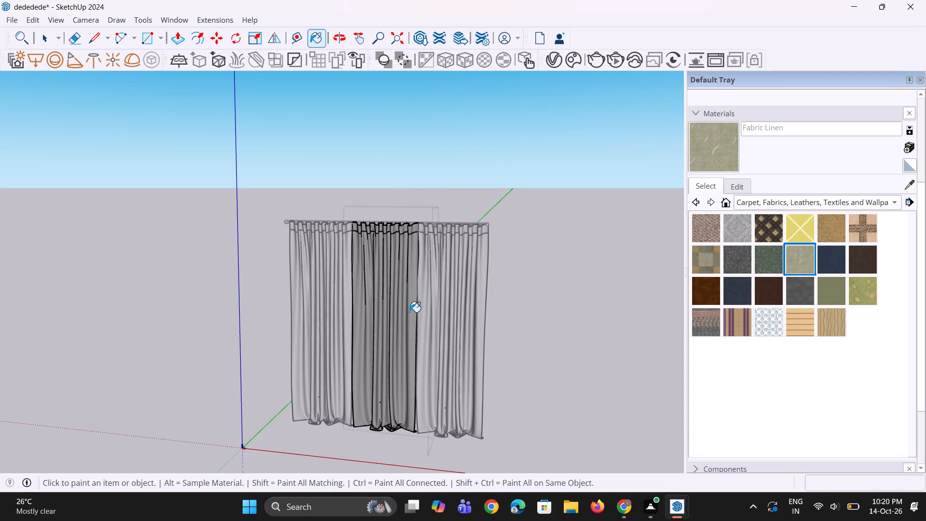
scroll(410, 312, "up", 6)
triple_click(410, 312)
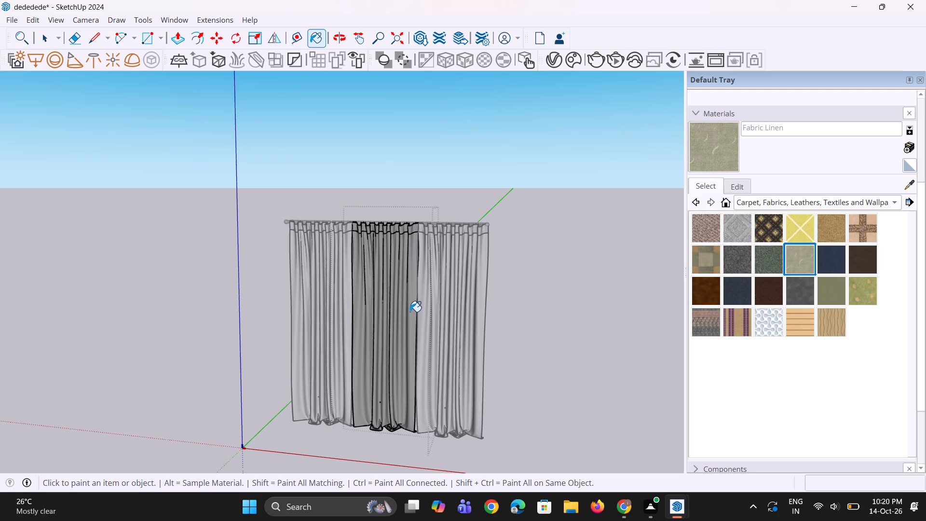
double_click(410, 312)
Pick the Wallpaper Dog Bone material and leave the Paint tool.
triple_click(764, 331)
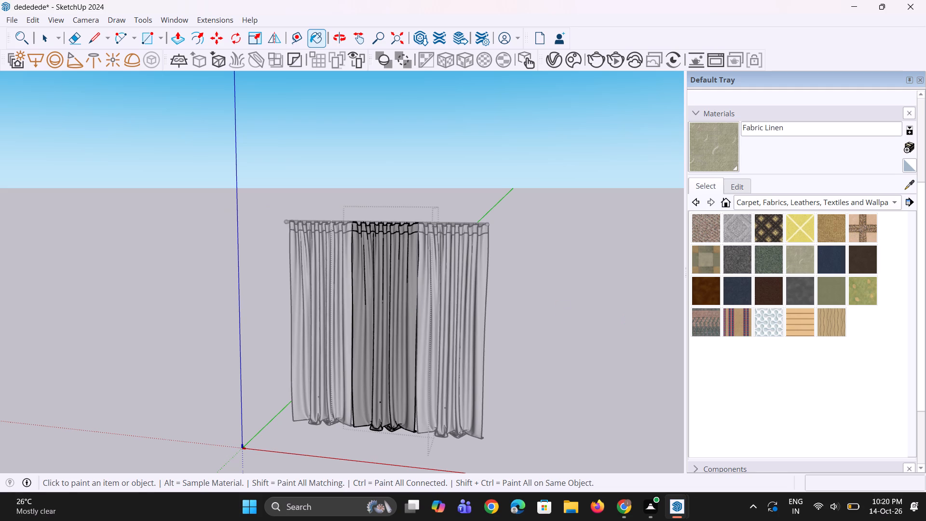
left_click(769, 328)
key("space")
key("space")
key("space")
left_click(549, 326)
key("space")
left_click(549, 326)
key("space")
key("space")
key("space")
scroll(537, 327, "down", 4)
scroll(537, 323, "up", 5)
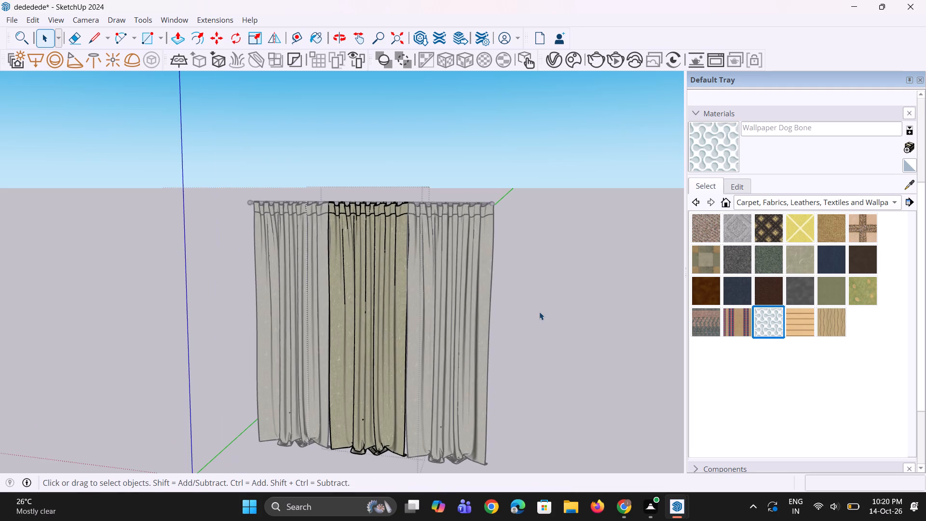
scroll(432, 363, "up", 2)
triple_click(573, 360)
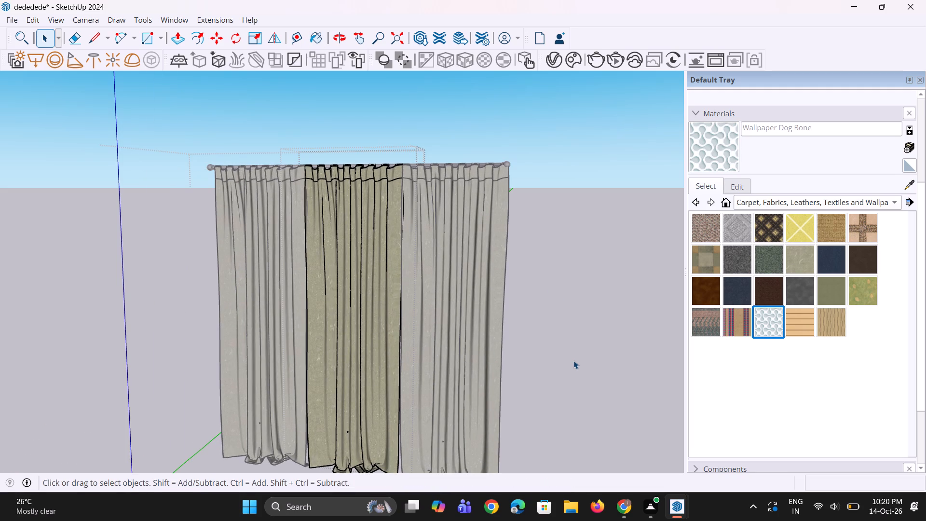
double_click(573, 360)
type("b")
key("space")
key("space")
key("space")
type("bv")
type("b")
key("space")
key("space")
Close the middle drape's nested component and groups to return to the whole curtain.
key("space")
triple_click(556, 362)
scroll(522, 351, "down", 5)
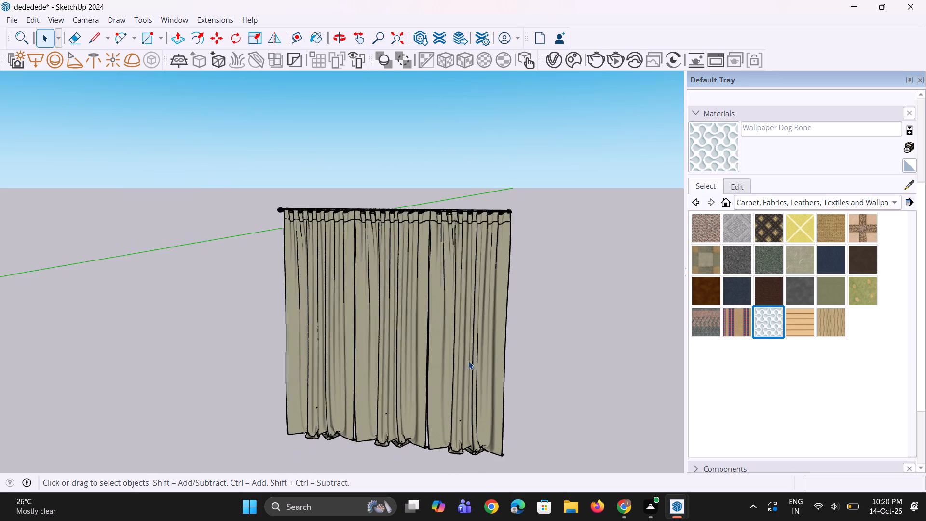
scroll(467, 361, "down", 4)
middle_click_drag(465, 362, 481, 384)
scroll(479, 391, "up", 4)
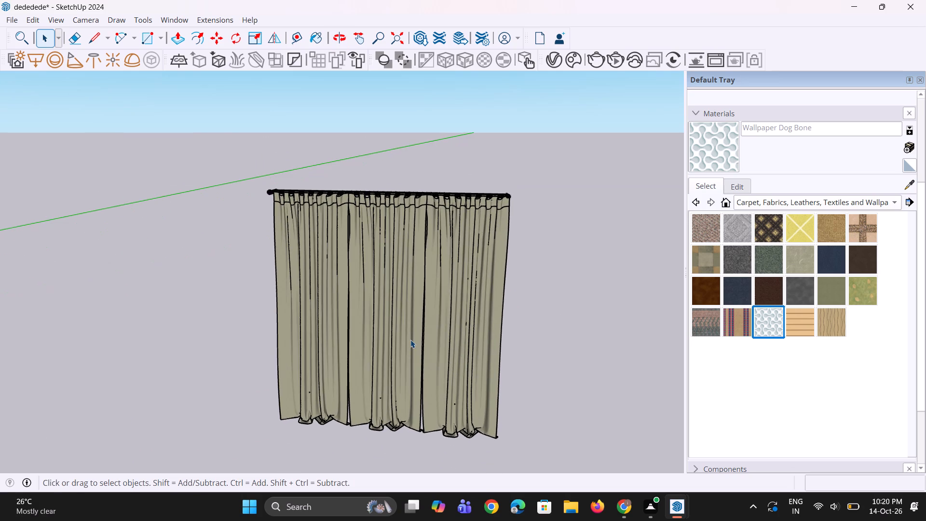
Open the middle drape's group, the group nested in it and the cloth component inside for editing.
left_click(410, 340)
right_click(410, 340)
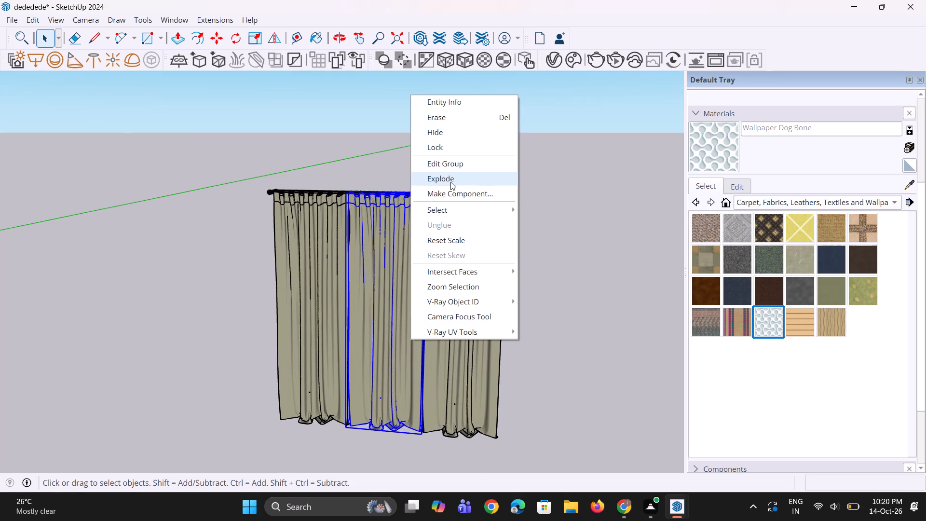
left_click(468, 165)
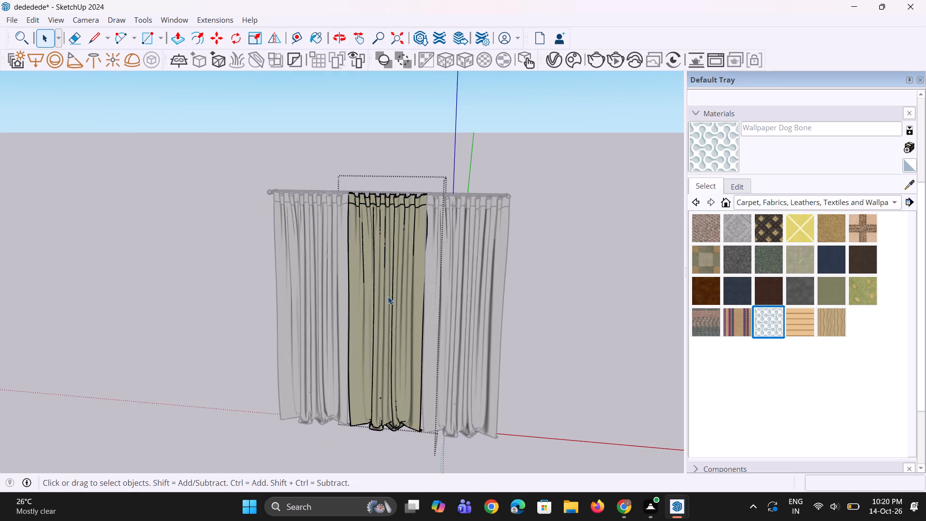
right_click(388, 296)
left_click(446, 139)
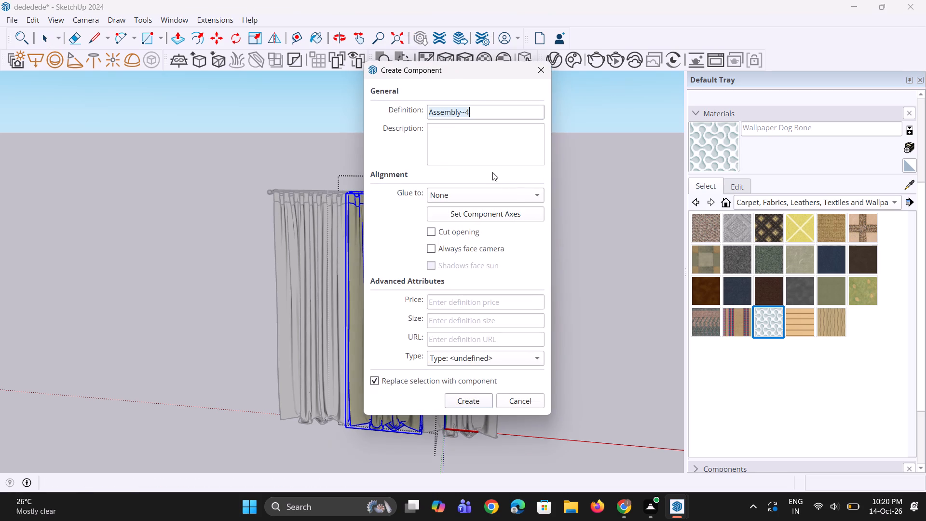
left_click(542, 60)
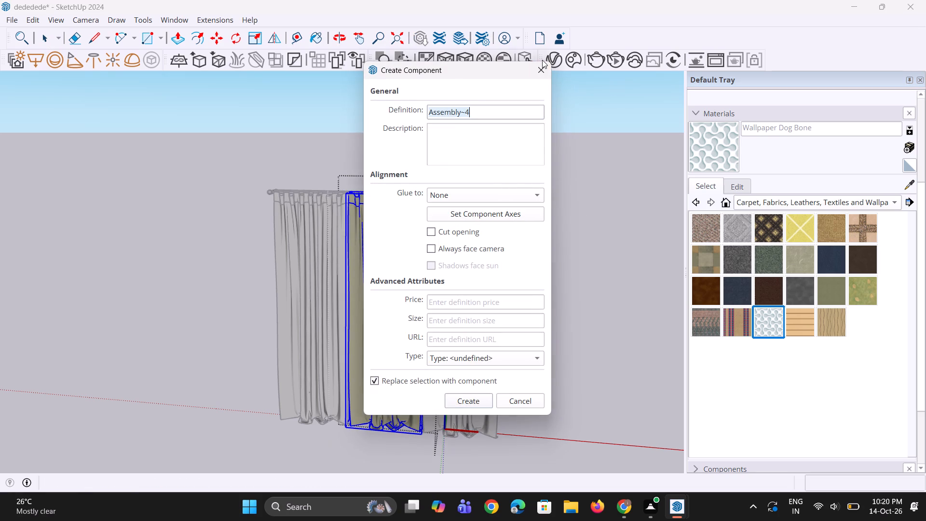
left_click(542, 65)
right_click(387, 257)
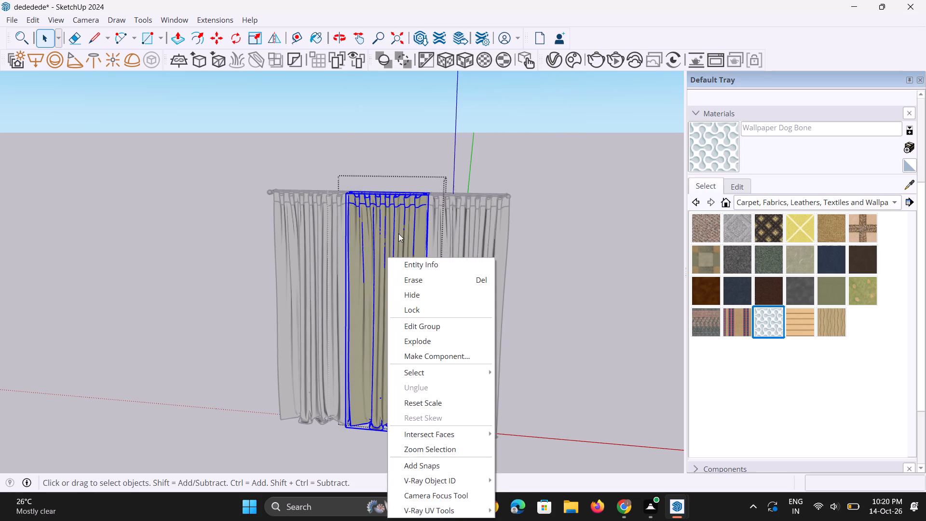
left_click(446, 331)
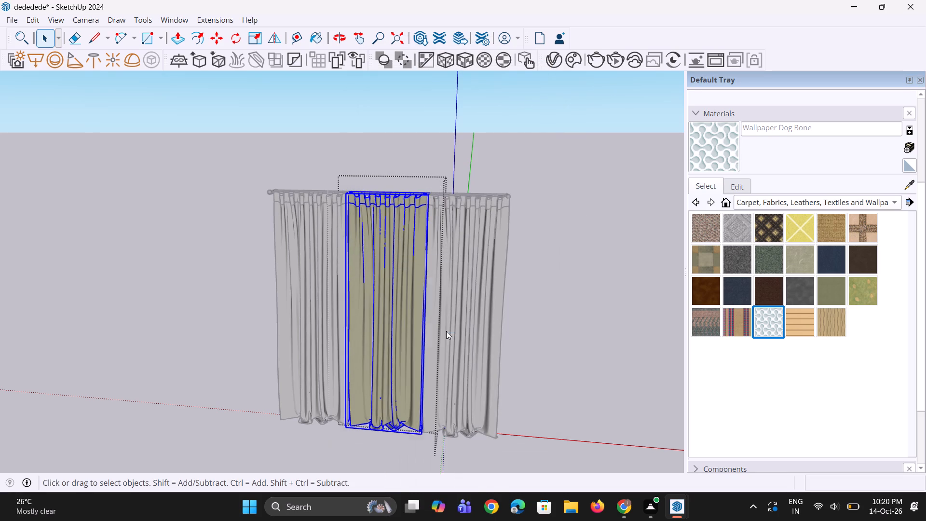
right_click(415, 296)
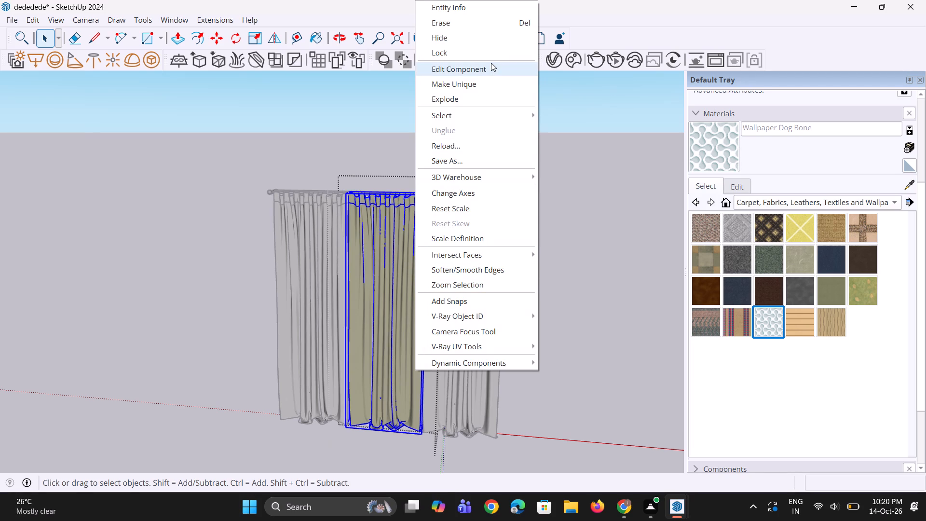
left_click(491, 63)
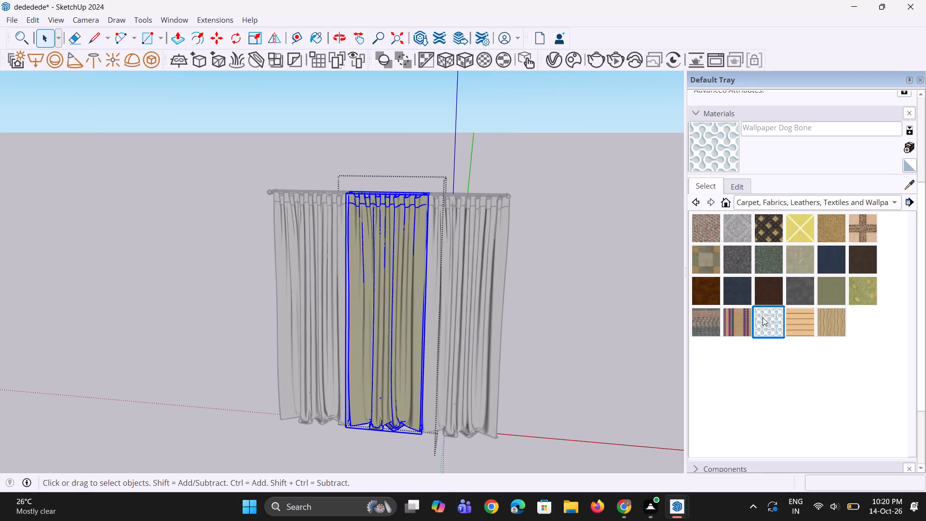
Paint the middle drape's cloth with Wallpaper Dog Bone and close the nested component and groups.
left_click(763, 318)
triple_click(396, 311)
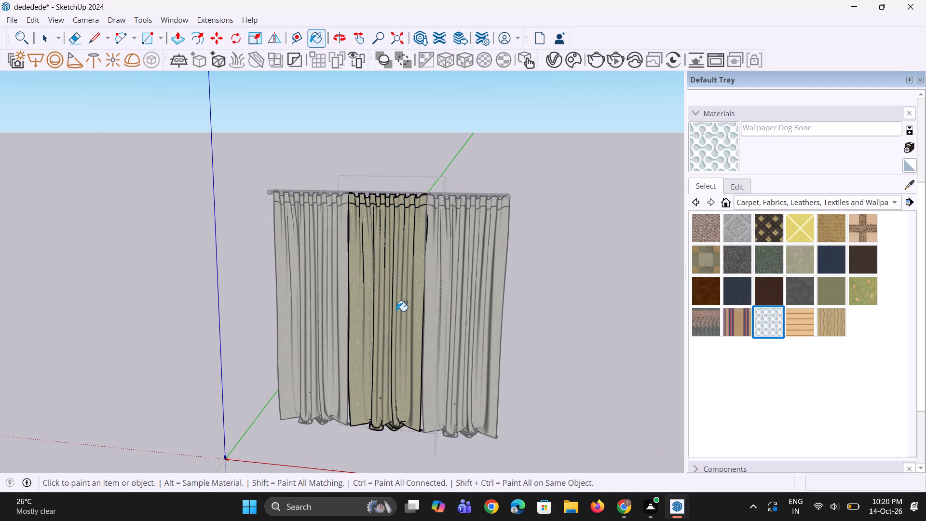
triple_click(396, 311)
left_click(396, 311)
triple_click(410, 312)
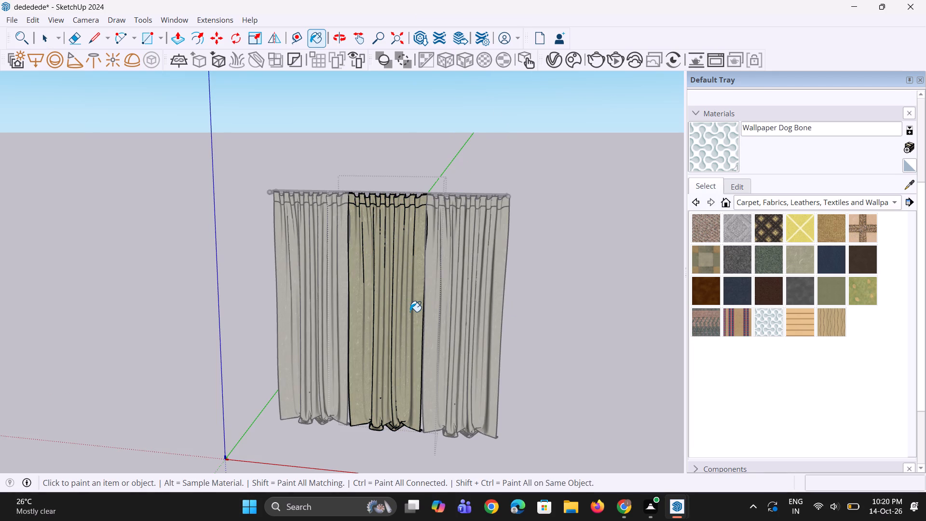
left_click(410, 312)
triple_click(410, 312)
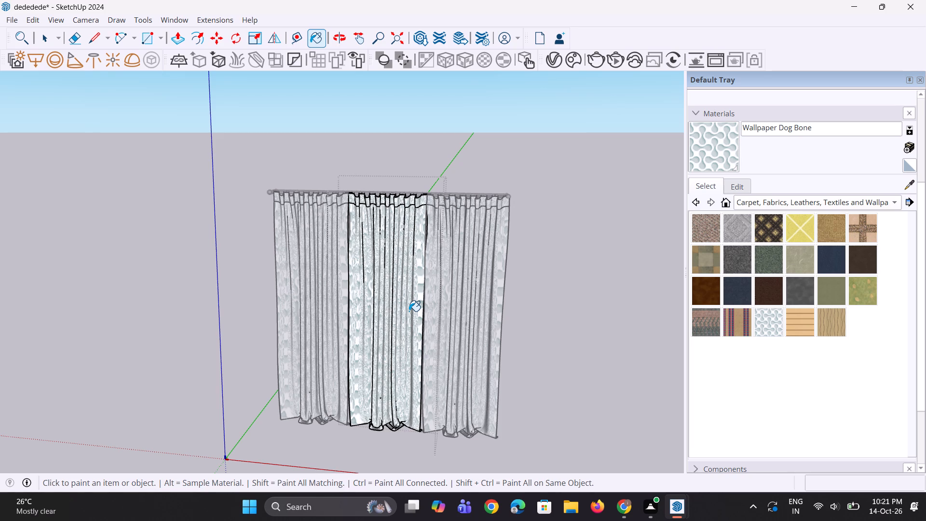
key("space")
key("space")
double_click(579, 389)
double_click(579, 389)
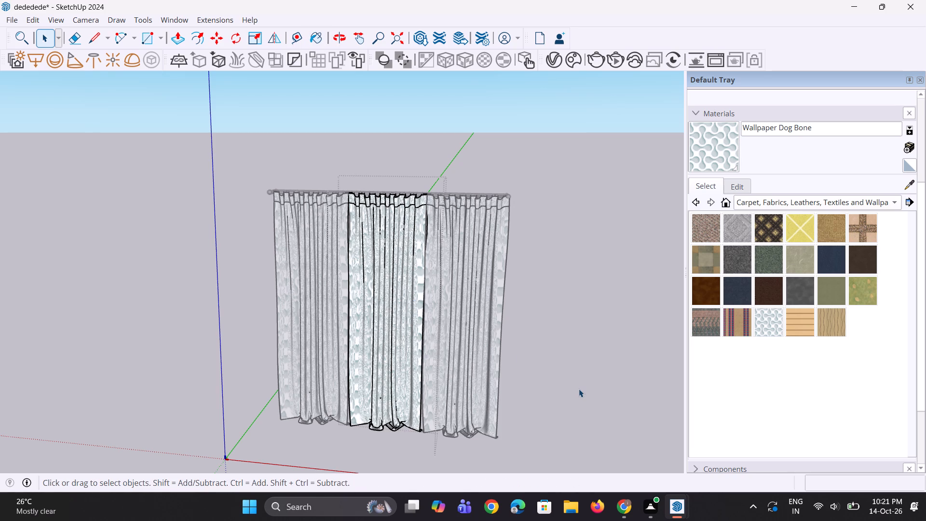
double_click(579, 389)
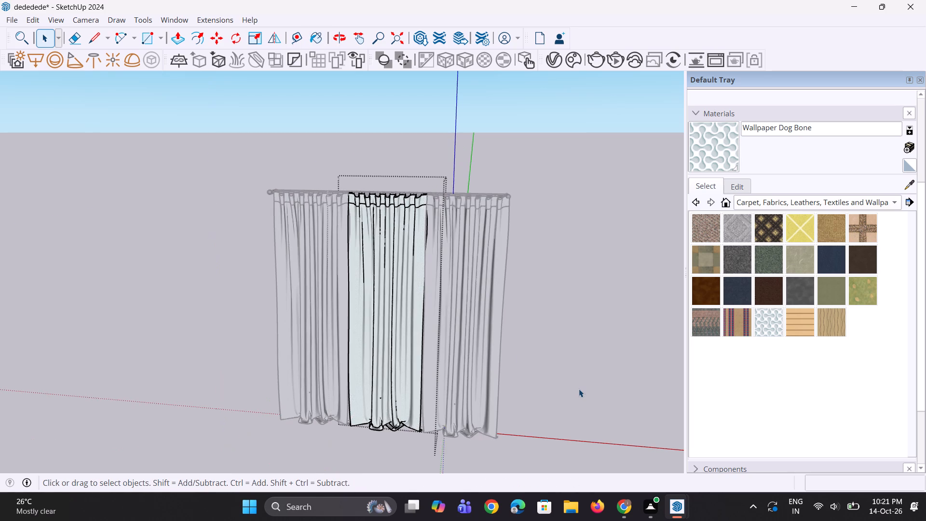
Examine the repainted curtain as a whole and the wallpaper pattern on its cloth up close.
scroll(482, 368, "down", 5)
middle_click_drag(486, 367, 493, 367)
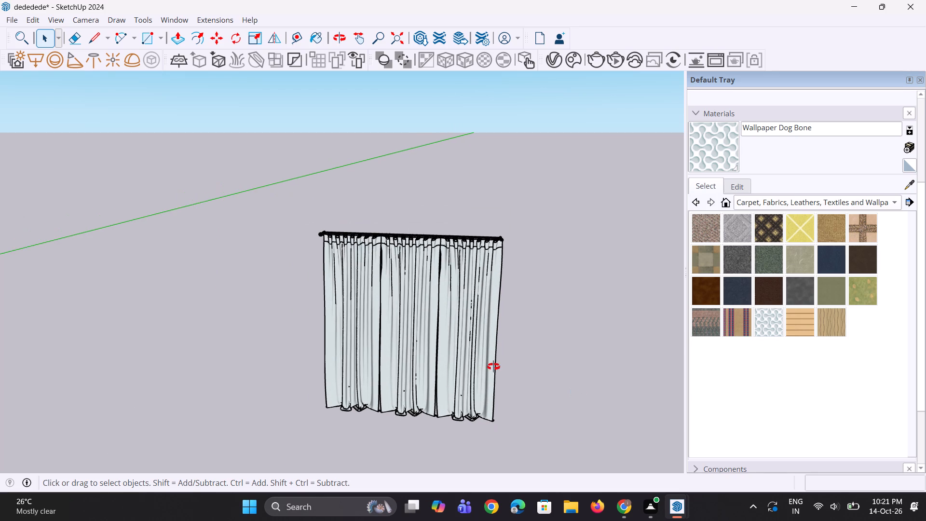
middle_click_drag(493, 367, 508, 367)
scroll(508, 367, "down", 1)
scroll(421, 449, "up", 3)
scroll(498, 381, "up", 3)
scroll(490, 342, "up", 4)
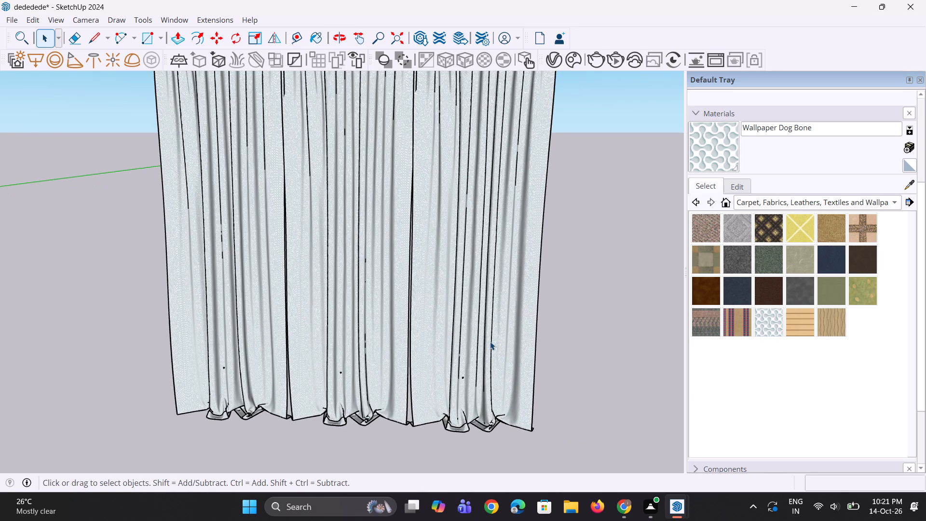
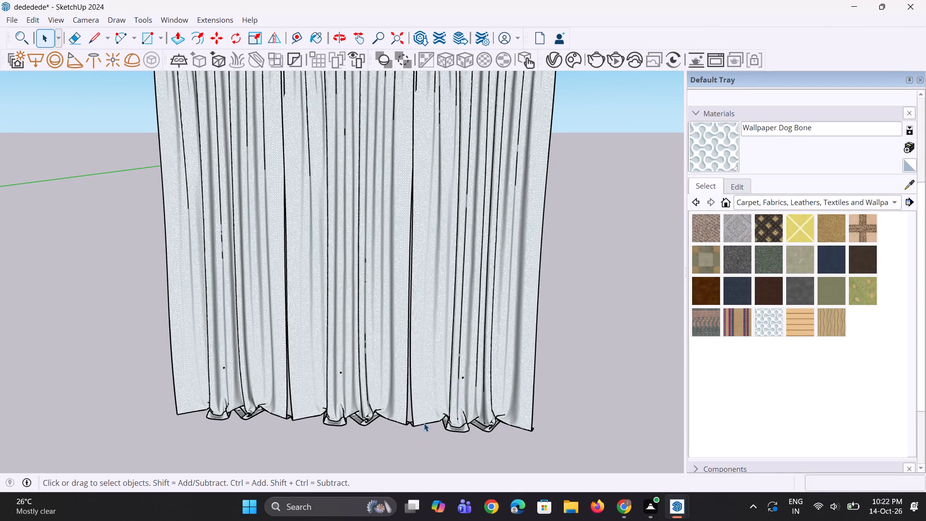
Examine the whole set of curtain panels and its rod from farther away.
scroll(415, 424, "down", 13)
middle_click_drag(392, 404, 414, 402)
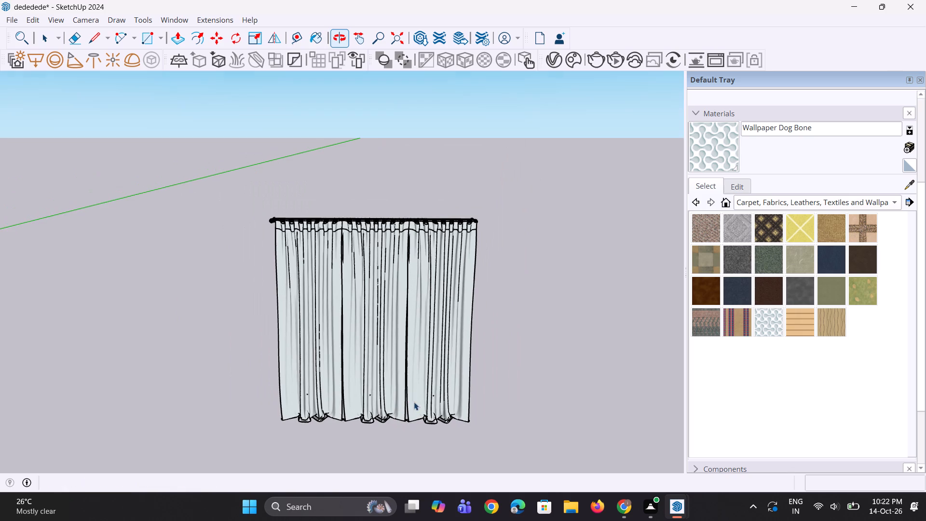
scroll(461, 410, "up", 3)
key("space")
key("space")
double_click(490, 388)
scroll(441, 377, "down", 4)
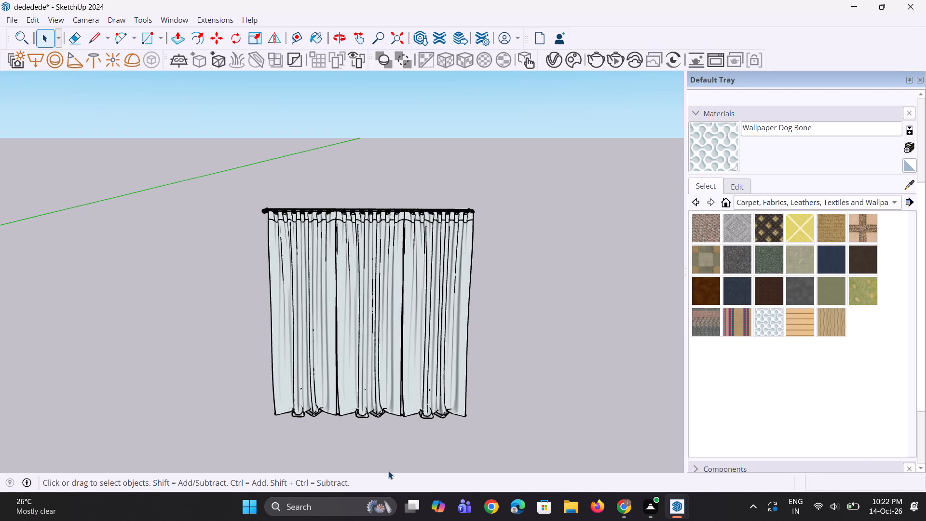
scroll(395, 370, "down", 12)
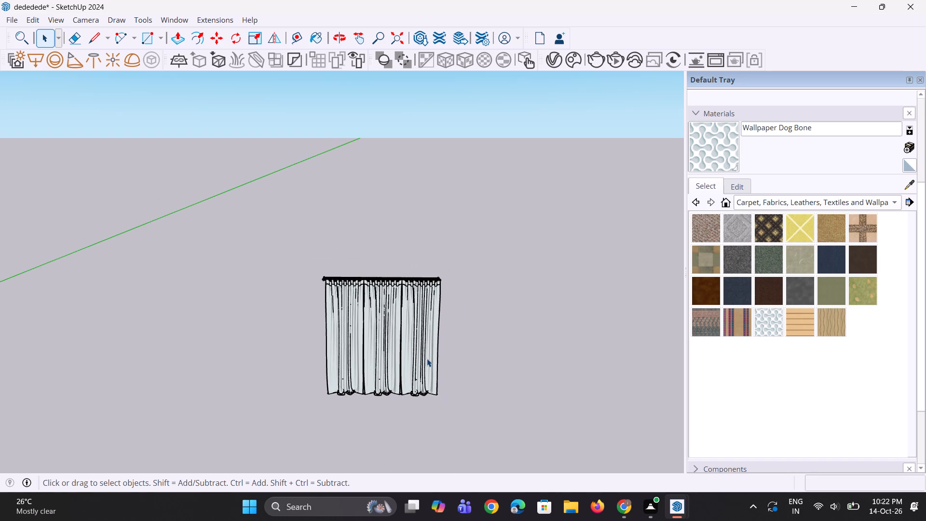
Set the opacity of the curtains' Wallpaper Dog Bone material to 72.
left_click(427, 358)
scroll(412, 353, "up", 6)
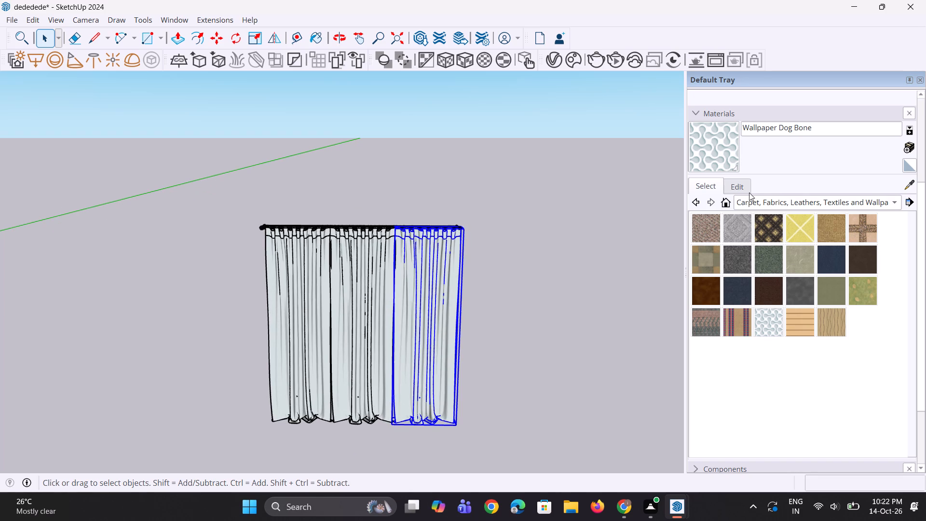
left_click(742, 189)
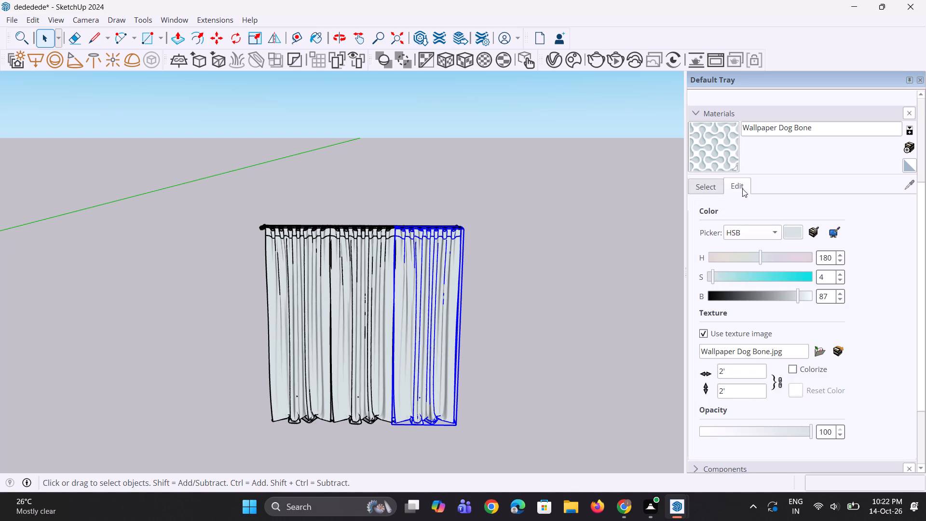
left_click_drag(812, 434, 804, 433)
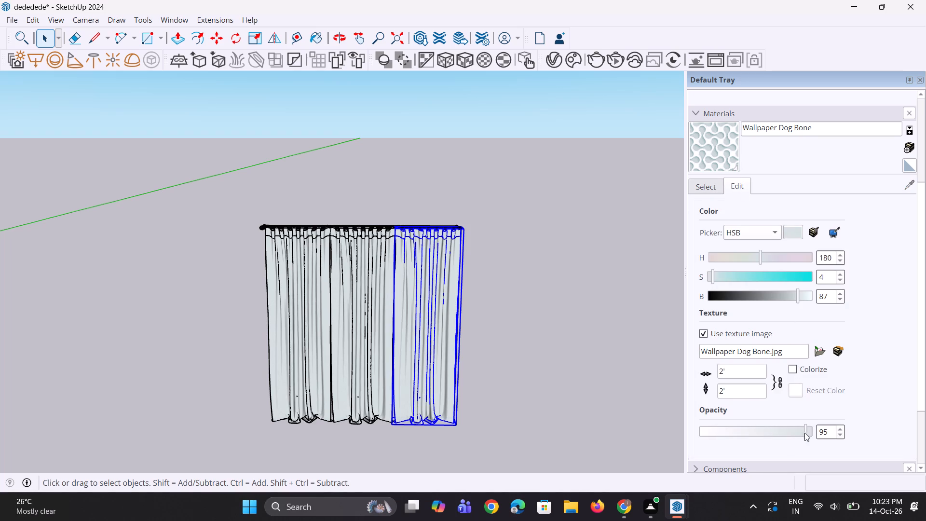
left_click_drag(804, 433, 760, 441)
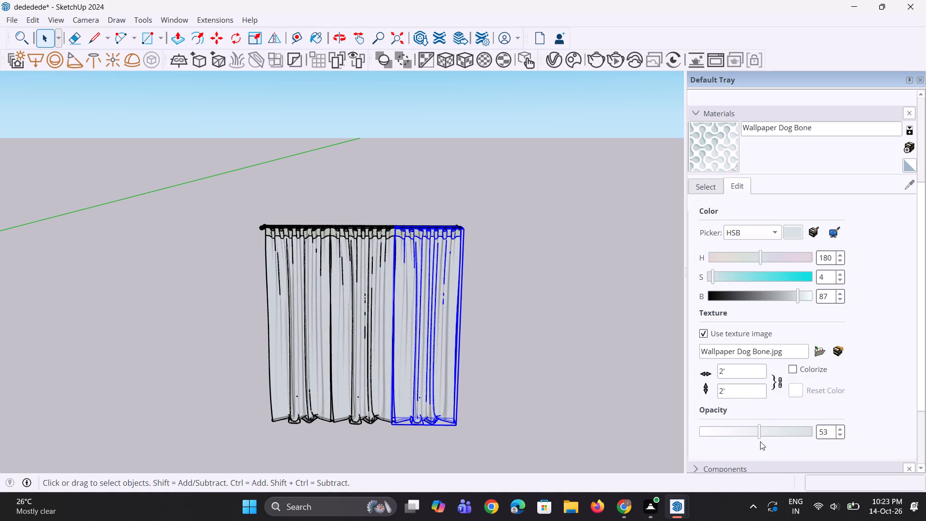
double_click(596, 412)
scroll(455, 351, "up", 1)
middle_click_drag(465, 344, 471, 325)
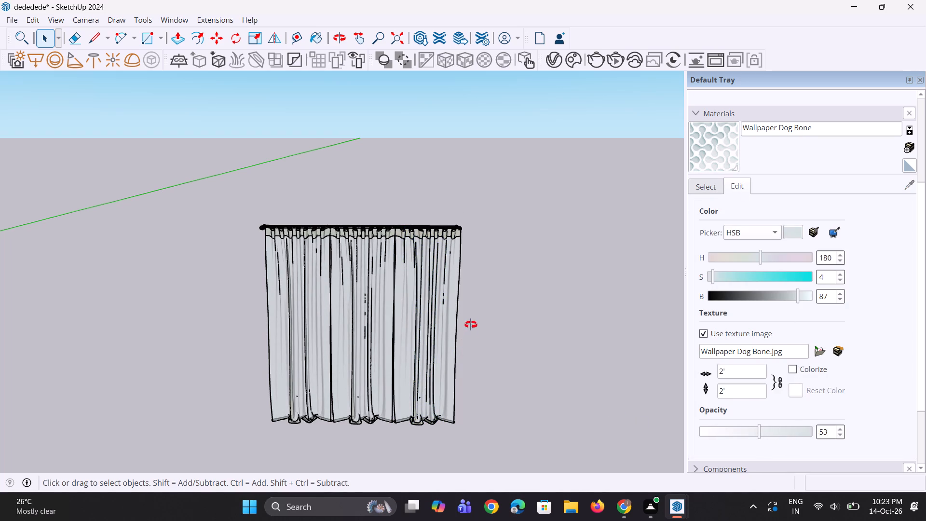
middle_click_drag(471, 325, 487, 281)
left_click_drag(758, 433, 768, 438)
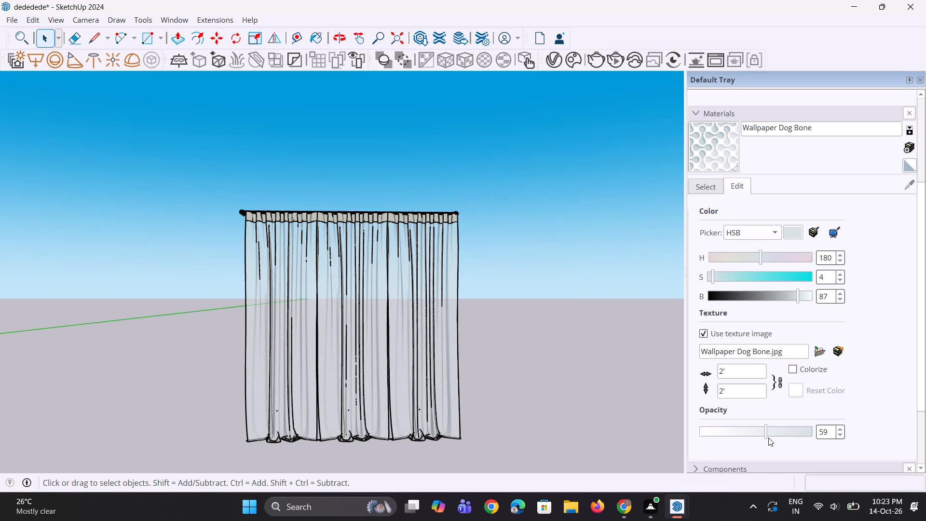
left_click_drag(768, 438, 779, 442)
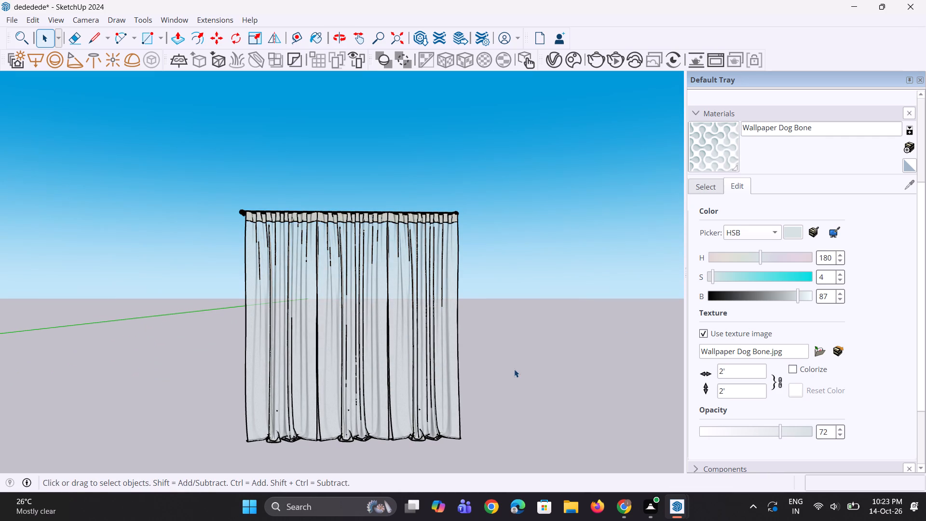
left_click(514, 369)
Scale the curtain rod slightly longer along the red axis so its end extends farther past the outer curtain panel.
scroll(514, 369, "down", 8)
scroll(443, 292, "up", 4)
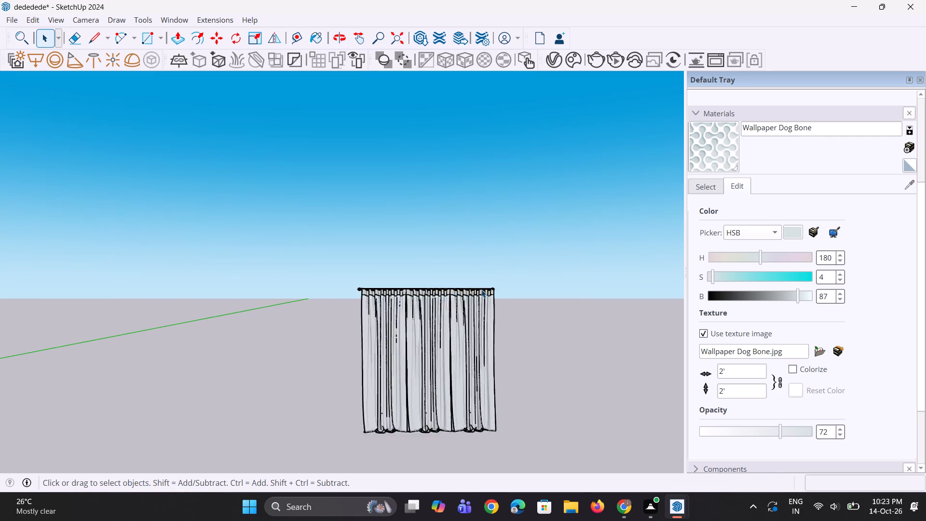
scroll(481, 289, "up", 3)
middle_click_drag(487, 289, 319, 313)
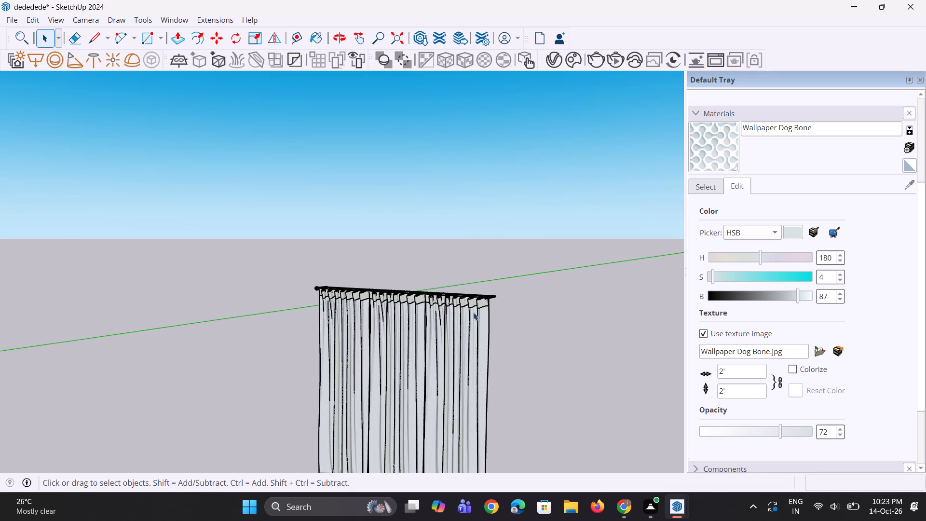
scroll(483, 312, "up", 10)
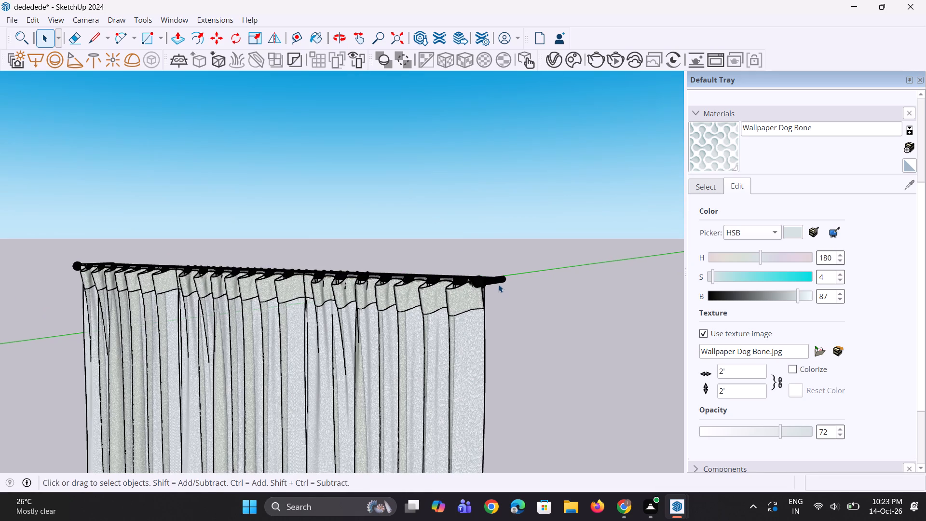
left_click(498, 284)
scroll(495, 280, "up", 5)
key("s")
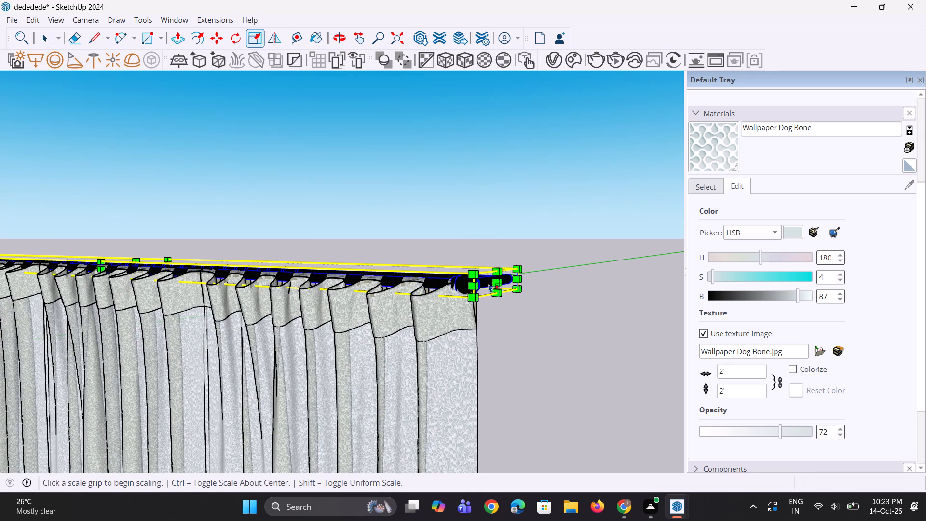
left_click(499, 284)
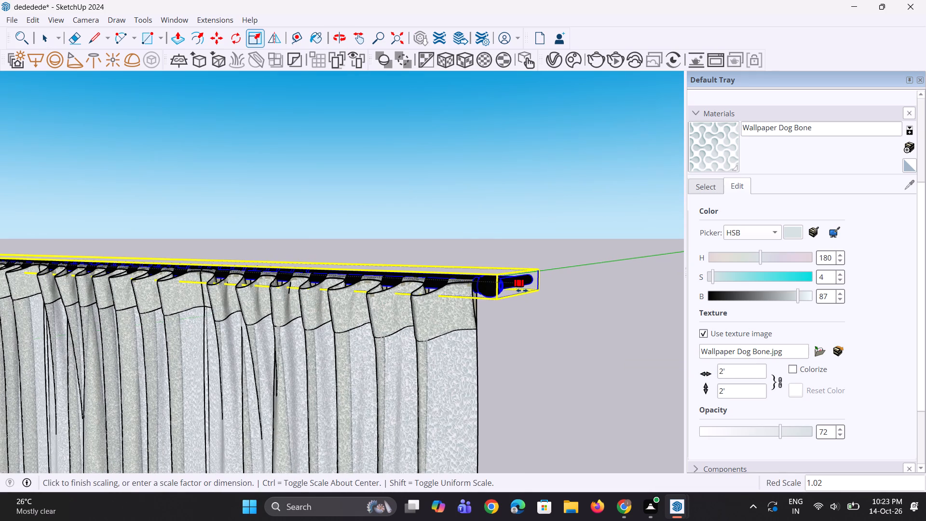
left_click(534, 297)
scroll(528, 340, "down", 4)
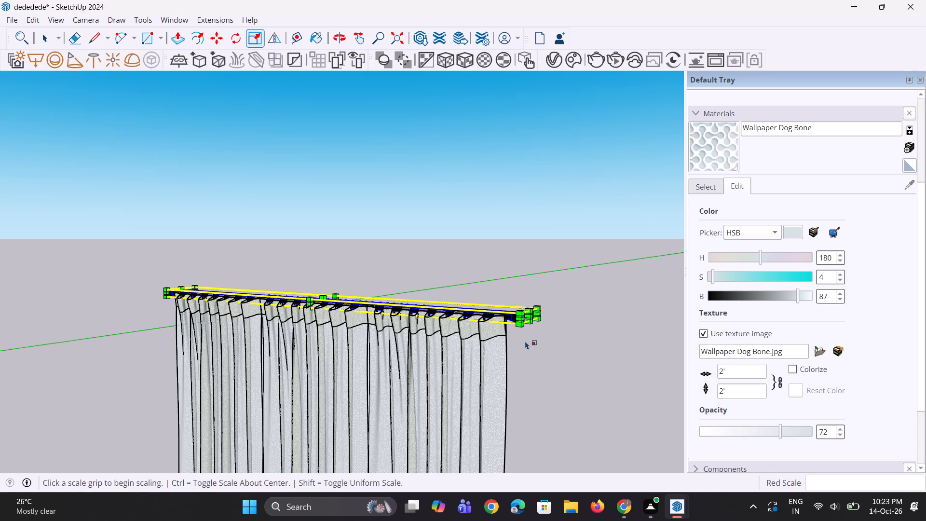
left_click(525, 341)
key("space")
key("space")
left_click(525, 341)
scroll(522, 335, "down", 4)
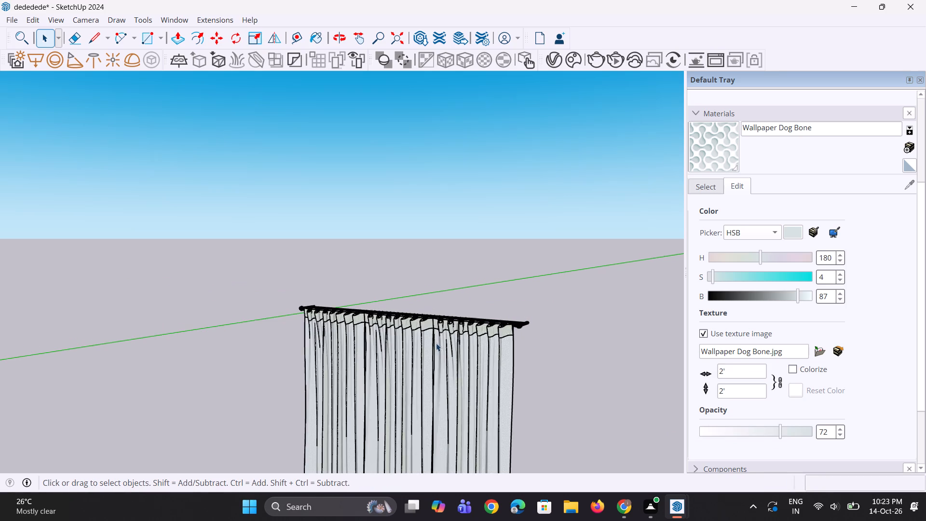
Select all the curtain panels with their rod and make them one group.
middle_click_drag(437, 343, 519, 325)
scroll(519, 325, "down", 13)
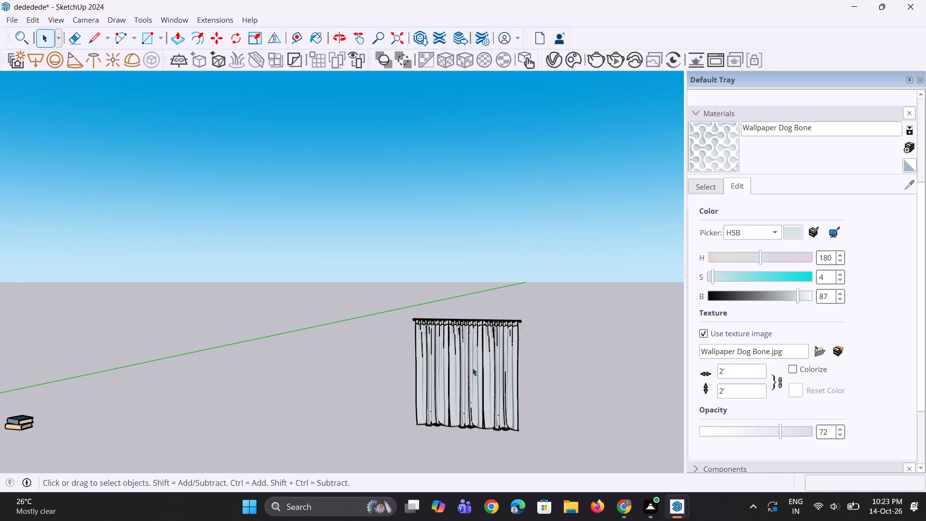
middle_click_drag(475, 369, 509, 404)
scroll(487, 400, "up", 4)
left_click_drag(359, 238, 519, 430)
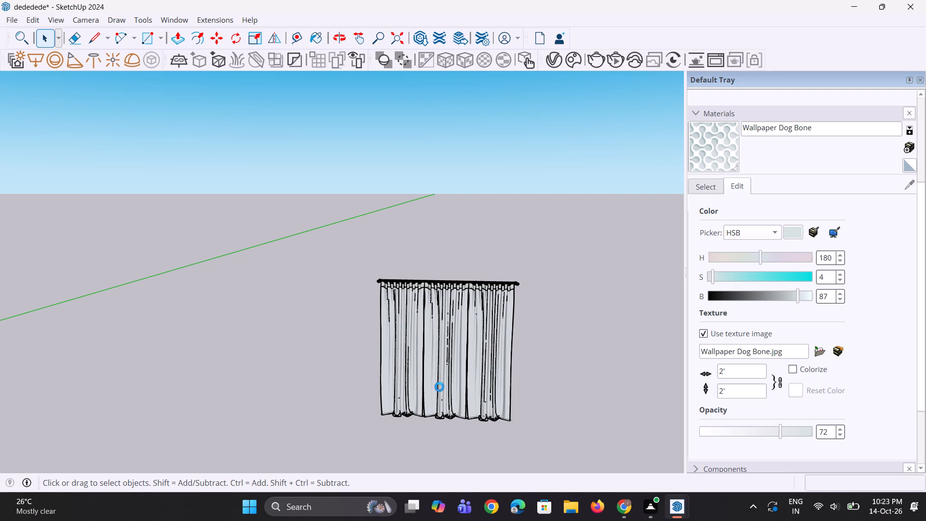
scroll(345, 368, "down", 4)
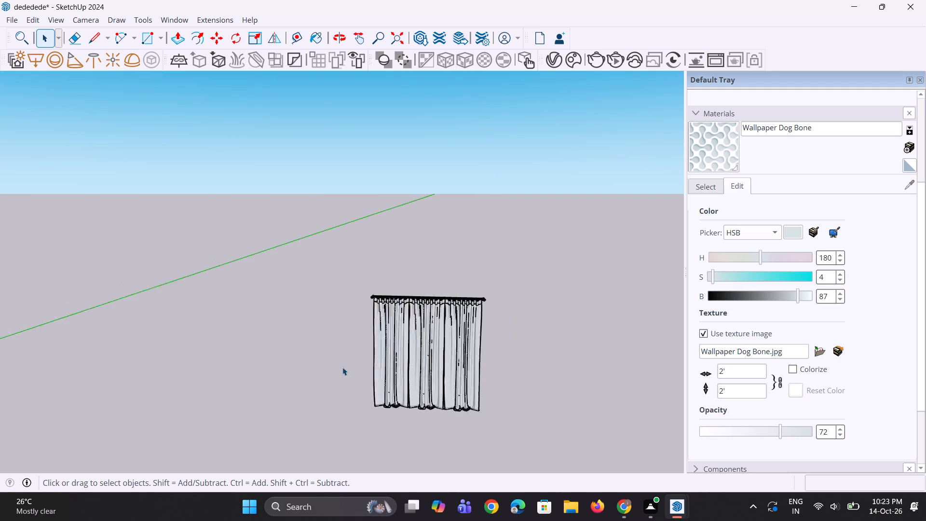
middle_click_drag(333, 367, 342, 365)
left_click_drag(326, 272, 361, 370)
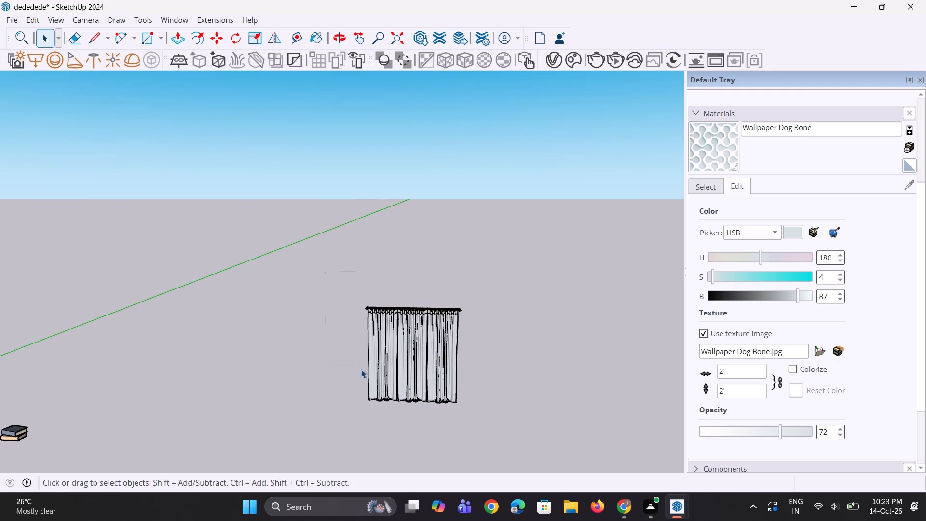
left_click_drag(361, 370, 518, 432)
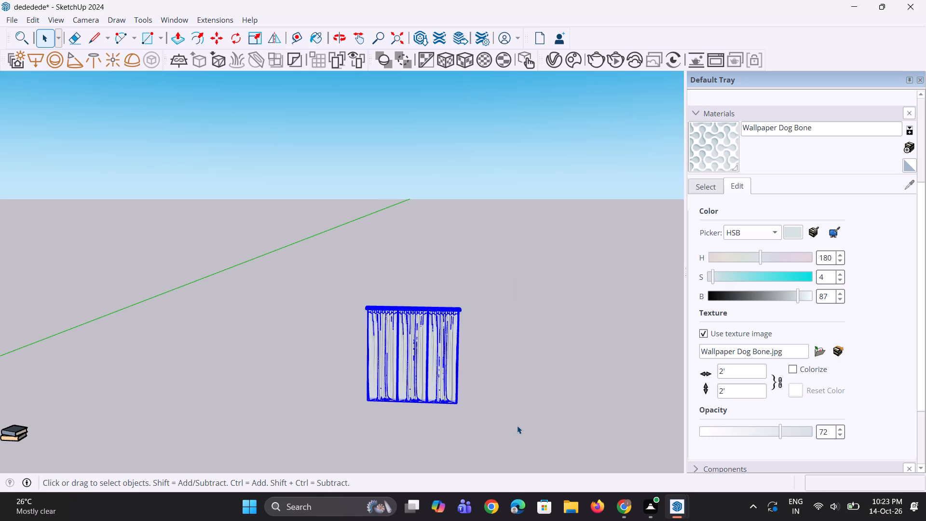
right_click(431, 355)
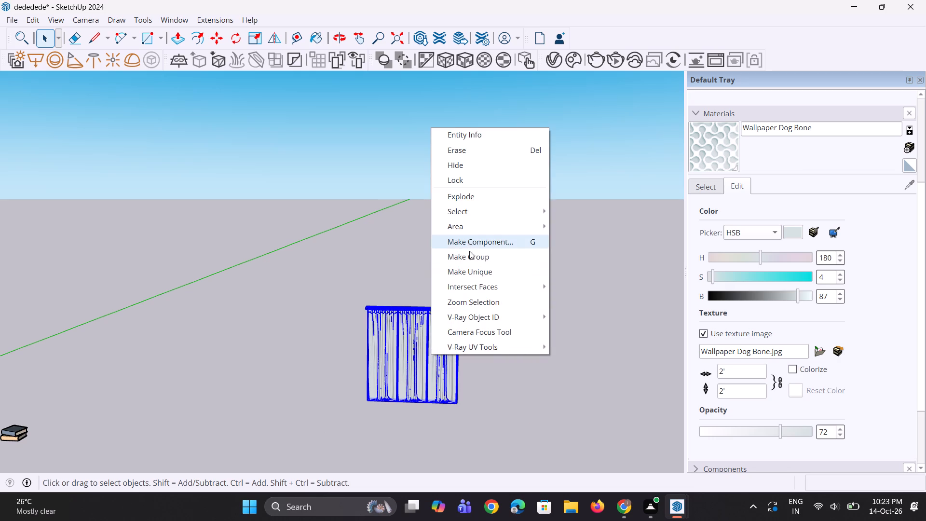
left_click(472, 263)
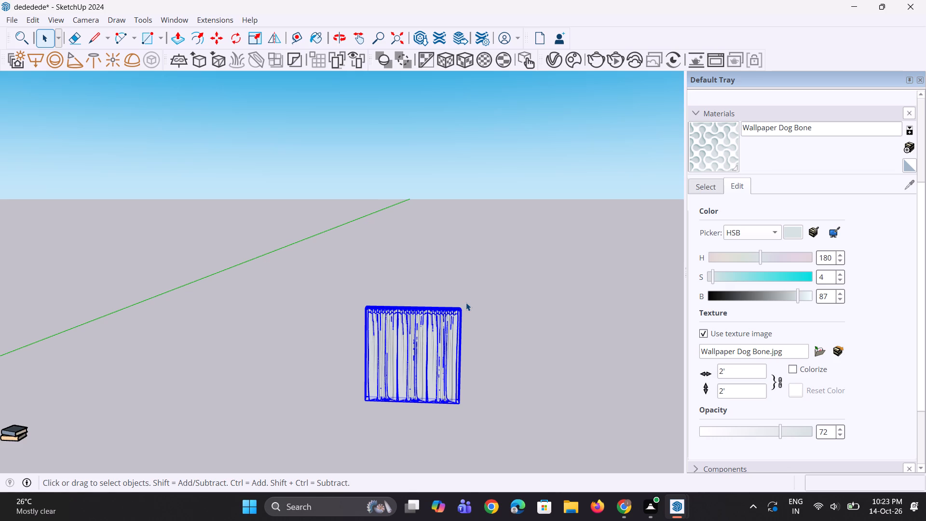
left_click(466, 302)
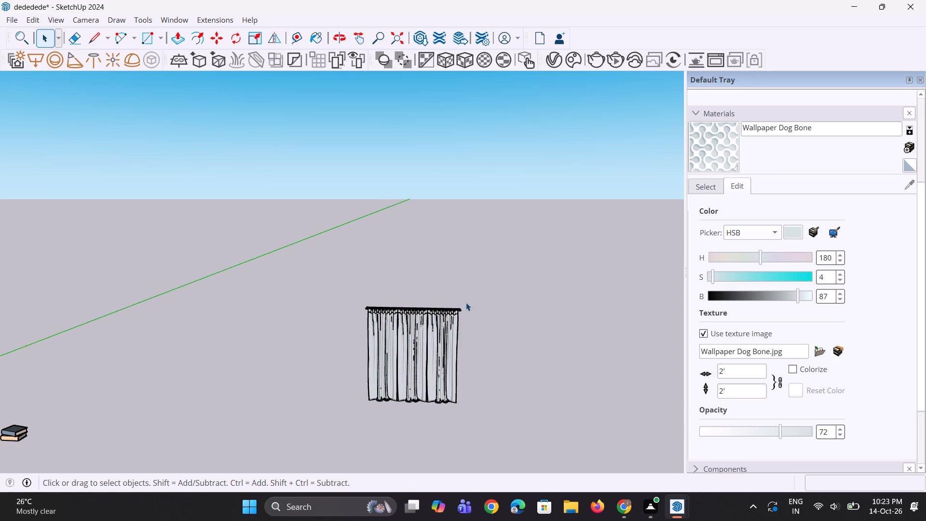
Select the curtain group and save the model.
left_click(452, 333)
scroll(451, 336, "up", 2)
scroll(416, 382, "down", 2)
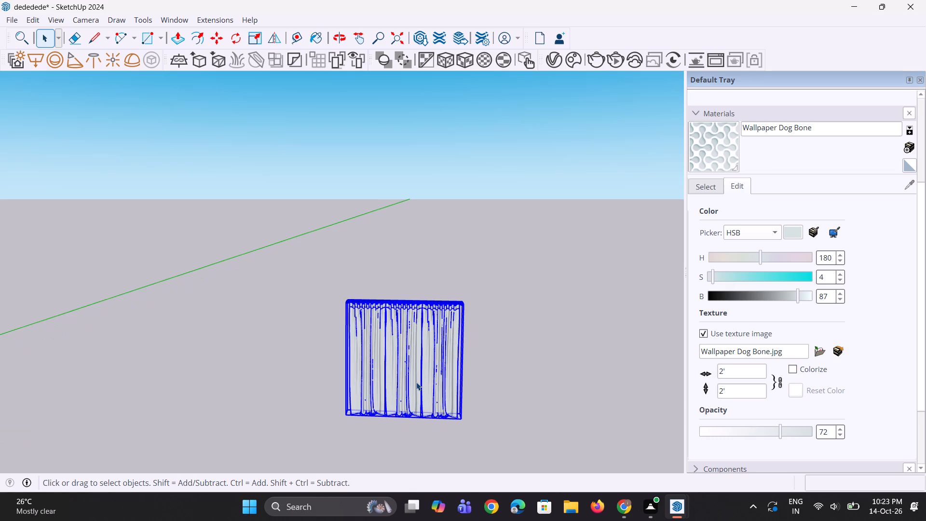
scroll(416, 382, "down", 15)
middle_click_drag(353, 354, 392, 405)
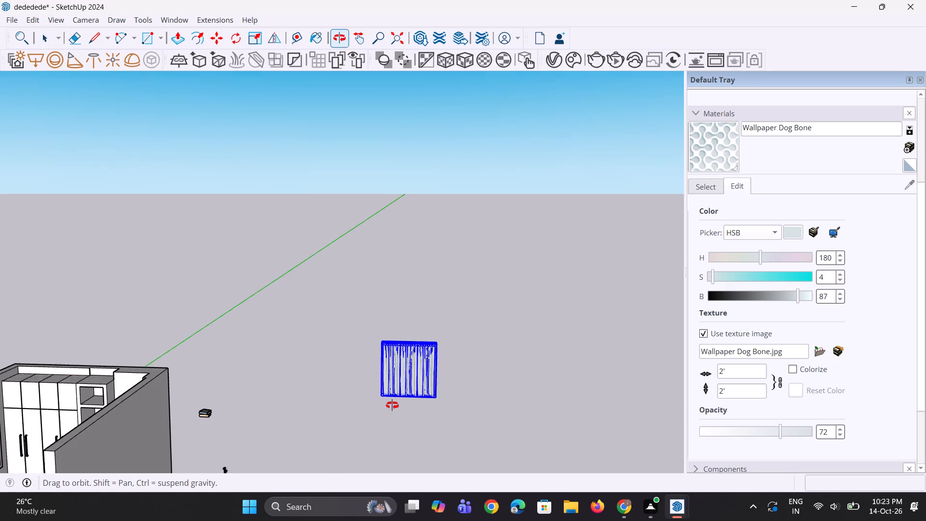
middle_click_drag(392, 405, 396, 409)
scroll(386, 330, "up", 2)
scroll(332, 358, "down", 3)
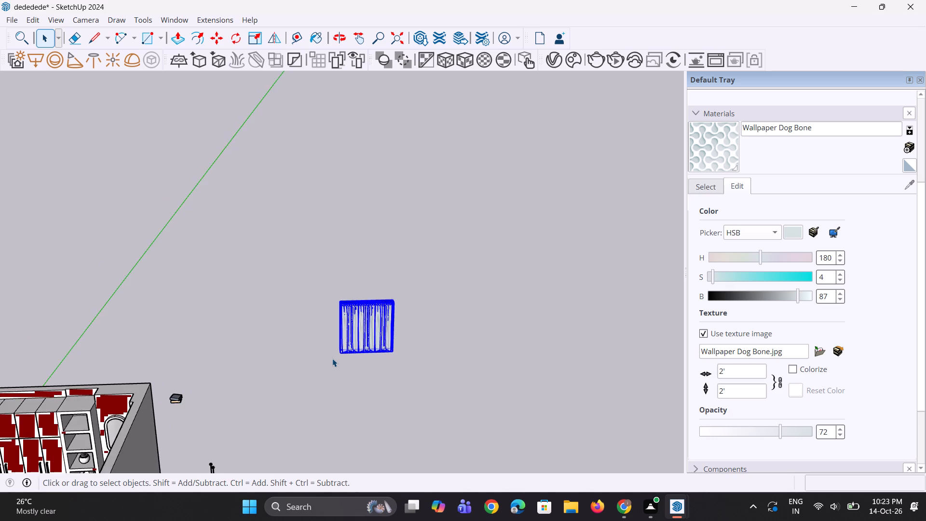
scroll(332, 358, "down", 4)
key("ctrl+s")
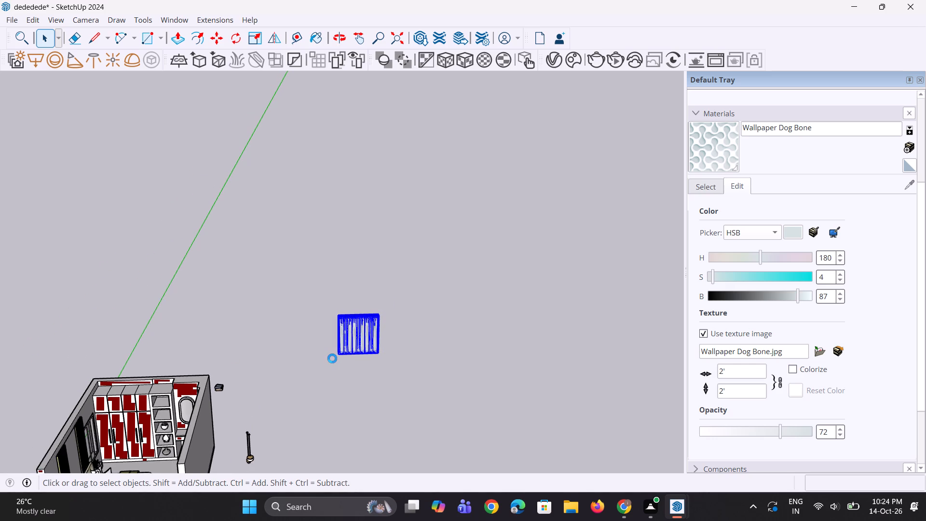
Rotate the curtain group 90 degrees on the ground plane, from the red axis to the green axis.
scroll(347, 316, "up", 2)
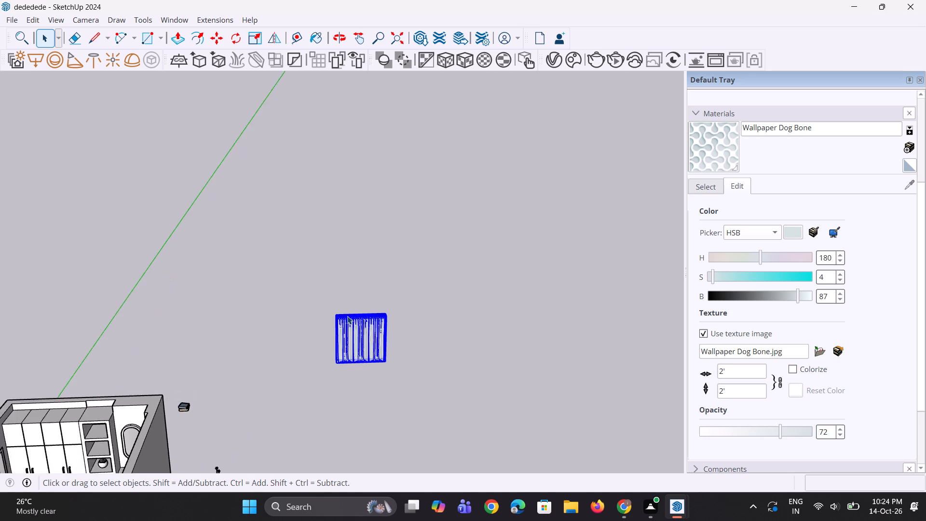
scroll(347, 316, "up", 1)
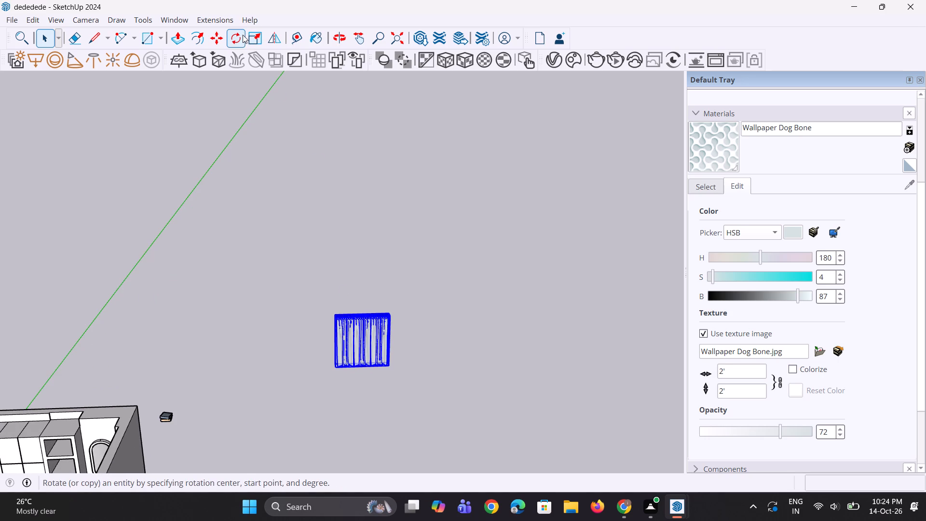
left_click(242, 35)
left_click(333, 414)
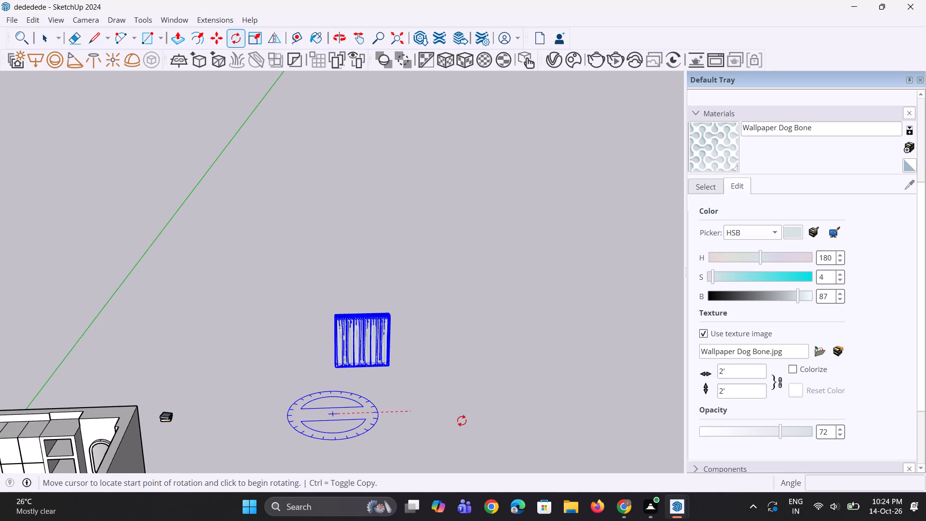
left_click(531, 407)
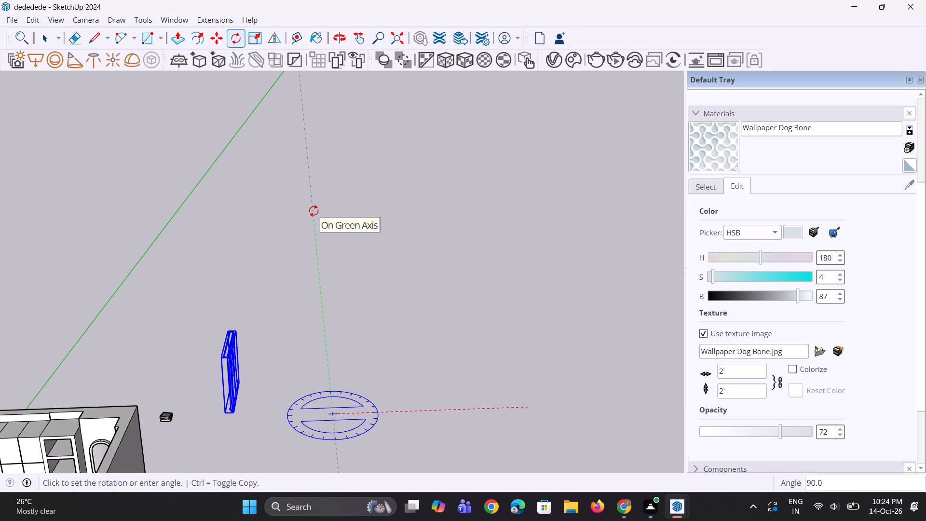
left_click(313, 211)
scroll(331, 189, "down", 5)
middle_click_drag(310, 303, 225, 288)
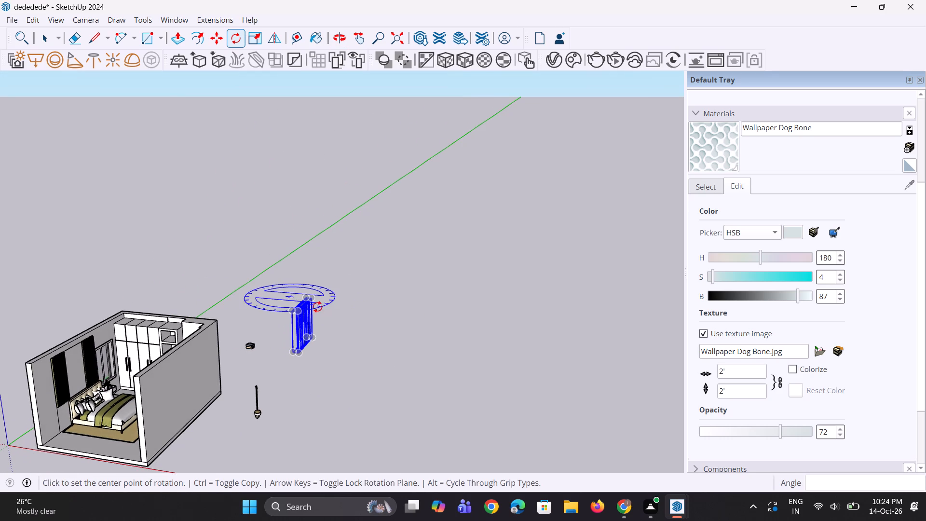
key("space")
key("space")
left_click(344, 330)
scroll(288, 315, "up", 6)
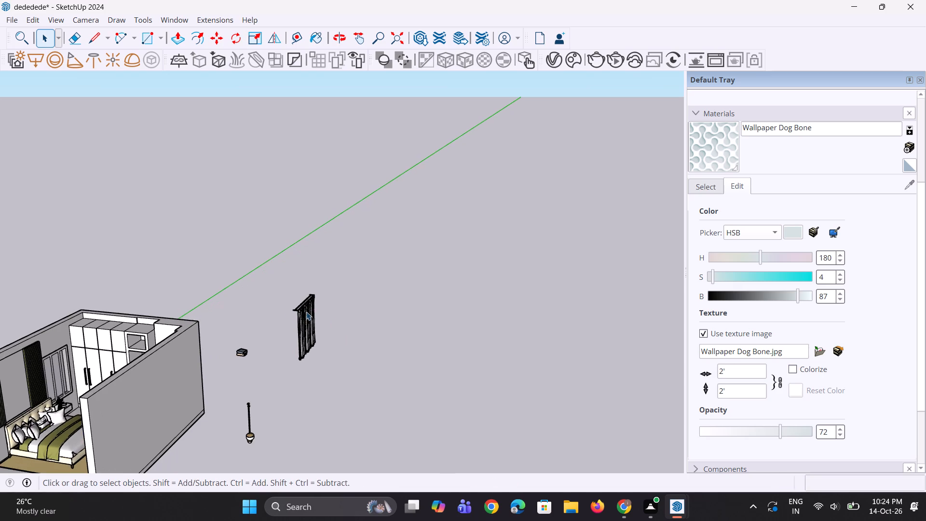
Move the curtain group about 31' 9" by its upper corner into the bedroom, between the bed and the wardrobe.
left_click(302, 313)
key("m")
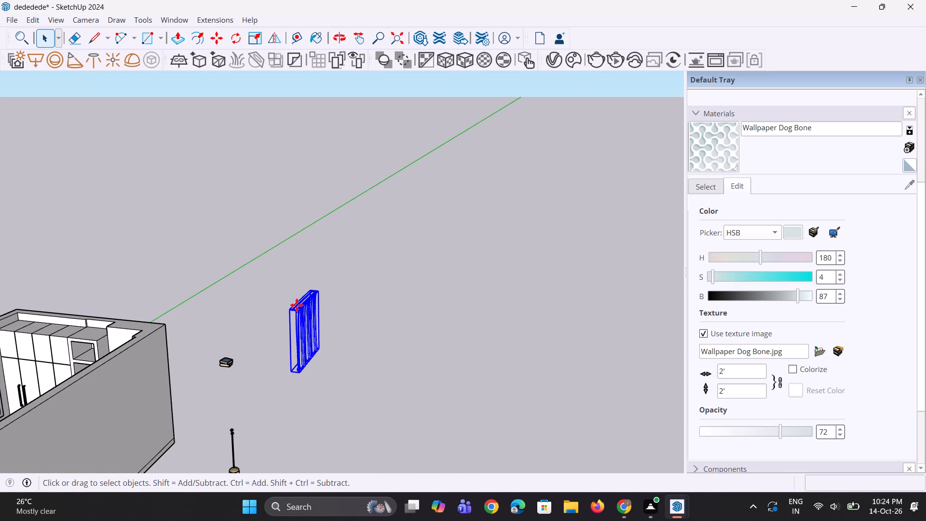
scroll(291, 308, "up", 6)
left_click(288, 305)
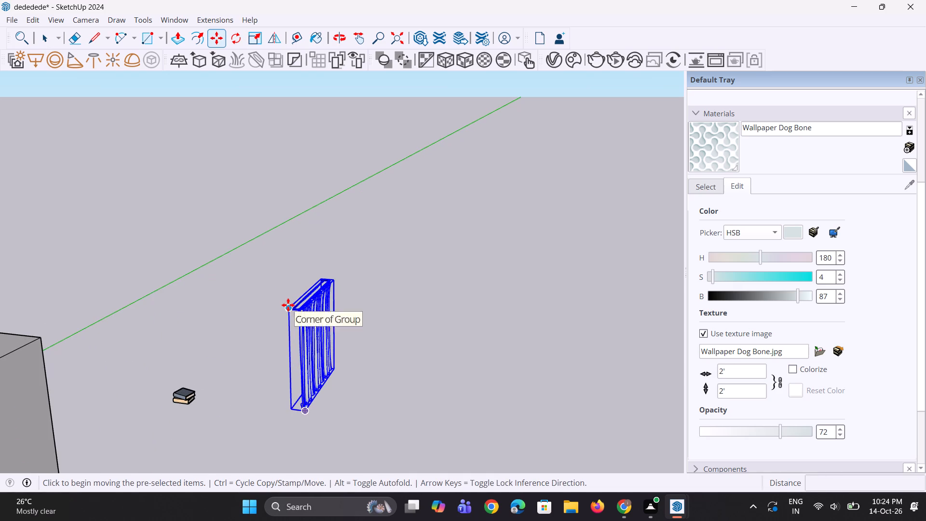
scroll(297, 313, "down", 9)
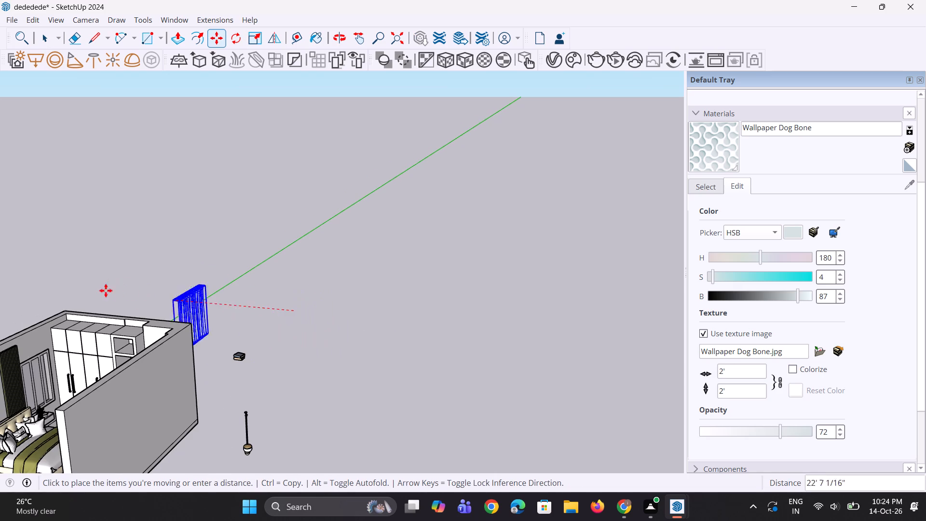
scroll(42, 324, "up", 3)
scroll(26, 366, "up", 2)
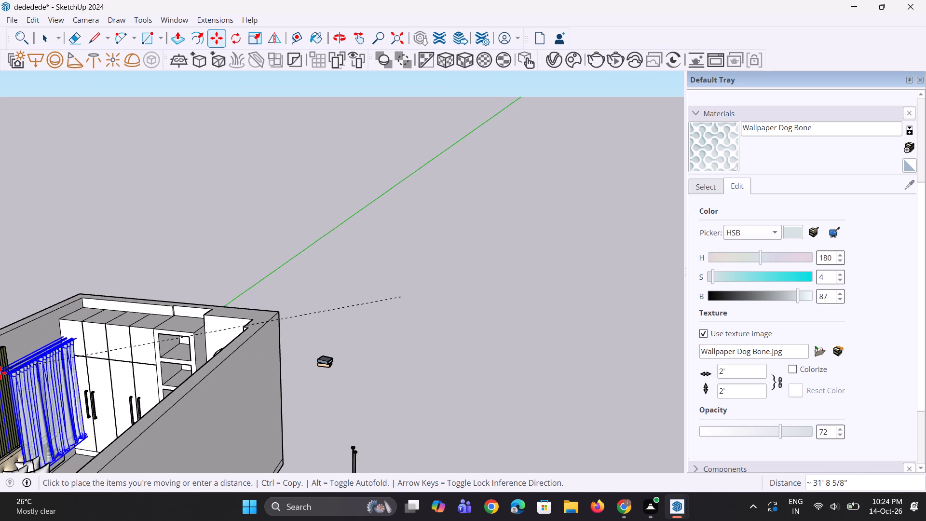
left_click(0, 375)
Move the curtain group about 2' 4" farther toward the bed, clear of the wardrobe and in front of the window.
middle_click_drag(104, 373, 64, 373)
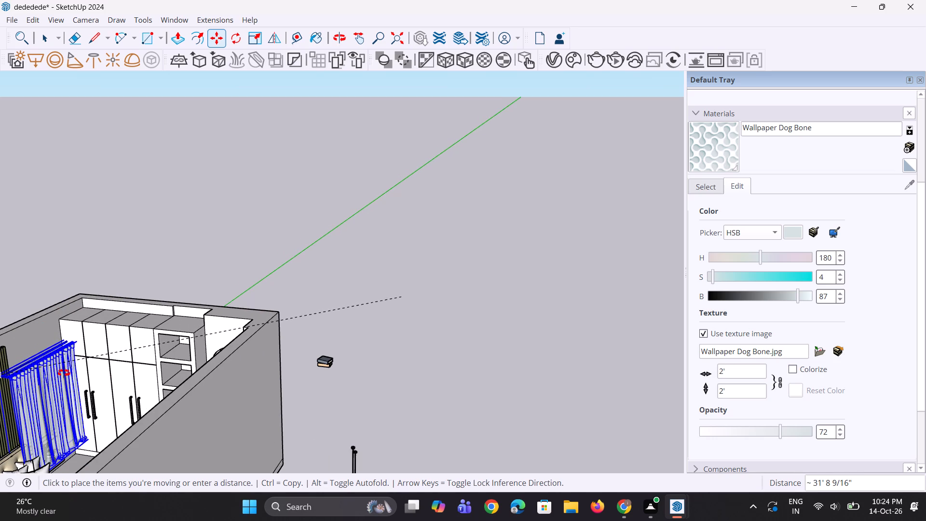
middle_click_drag(64, 373, 2, 370)
scroll(121, 315, "down", 4)
middle_click_drag(121, 315, 105, 363)
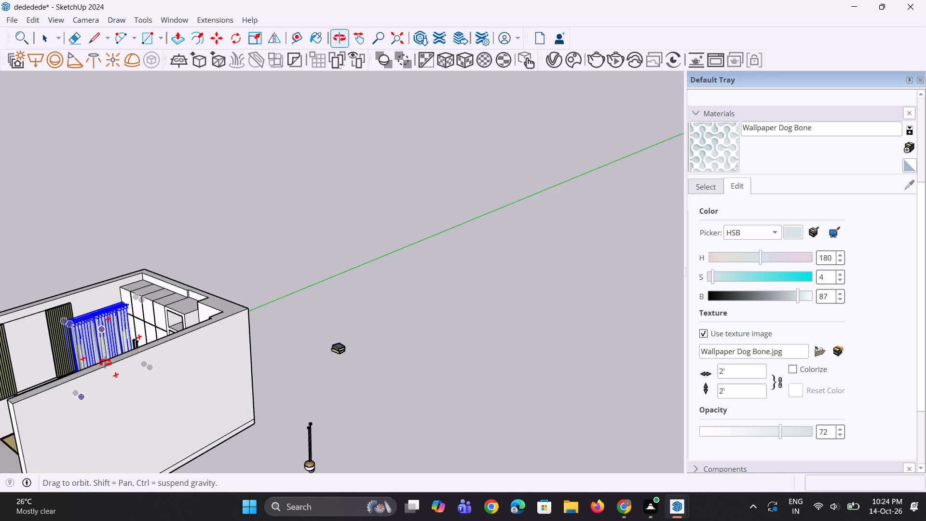
middle_click_drag(105, 363, 105, 363)
scroll(123, 273, "up", 11)
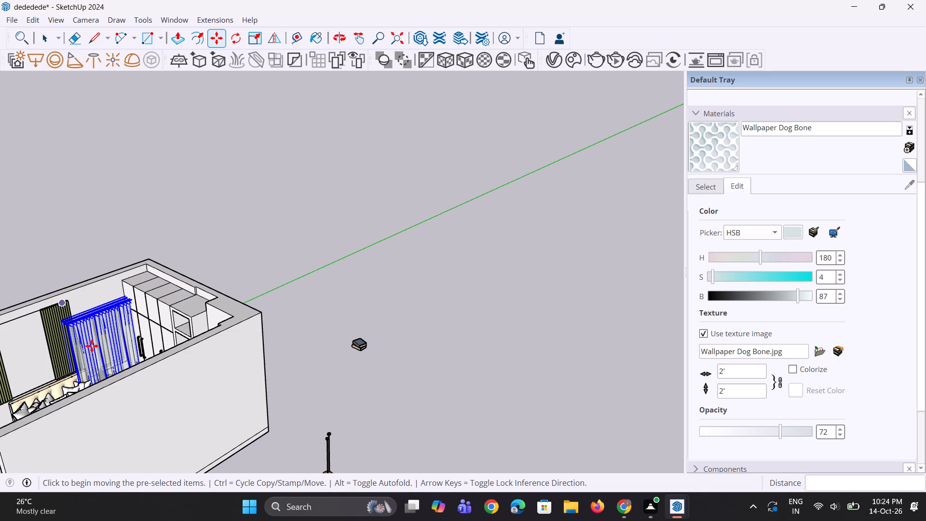
middle_click_drag(92, 347, 88, 405)
scroll(131, 302, "up", 6)
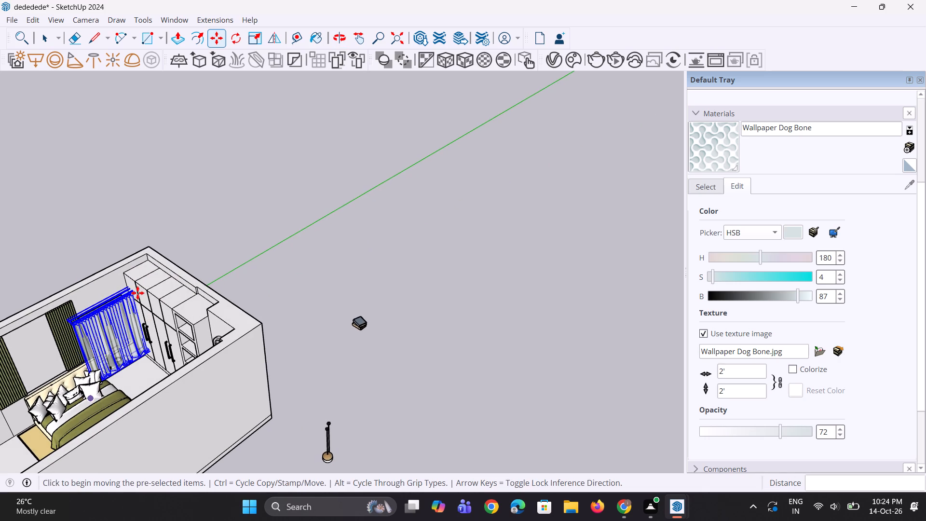
scroll(137, 293, "up", 1)
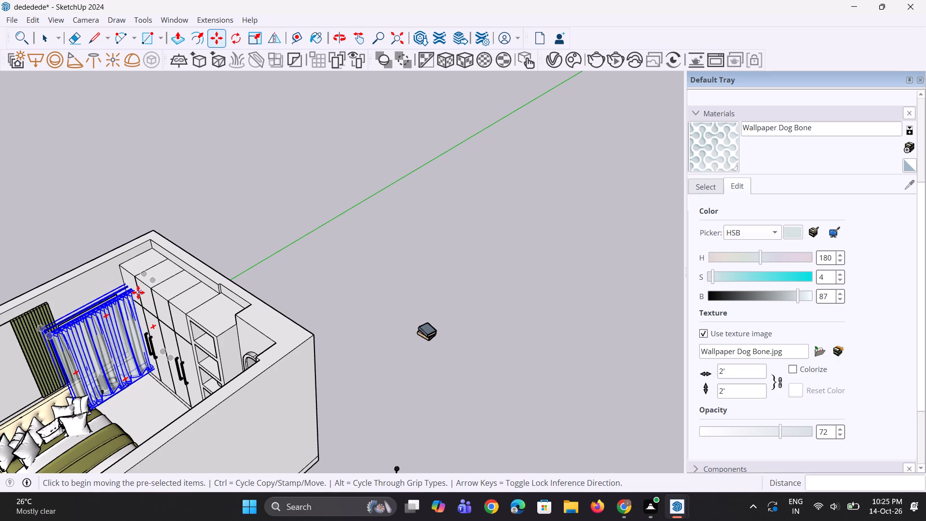
scroll(138, 292, "up", 3)
key("s")
scroll(154, 278, "up", 2)
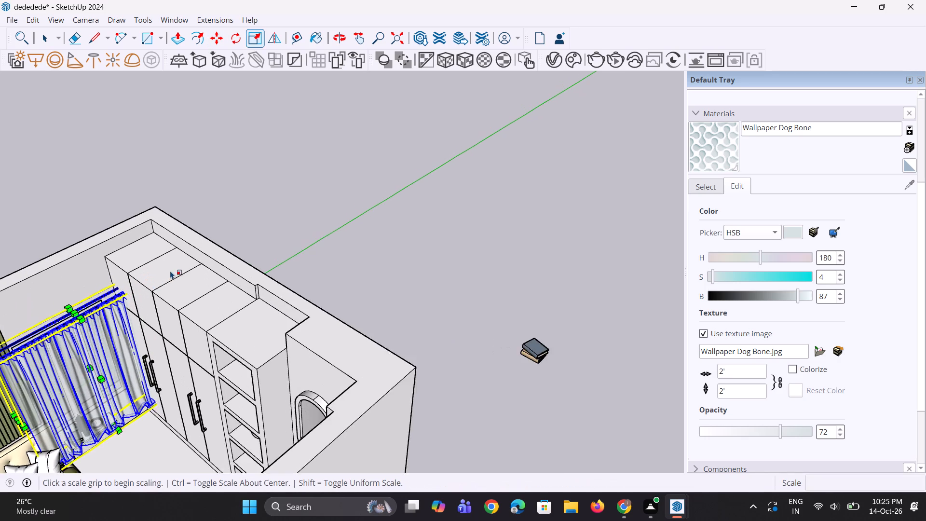
scroll(158, 272, "up", 3)
scroll(158, 272, "down", 9)
scroll(68, 300, "up", 3)
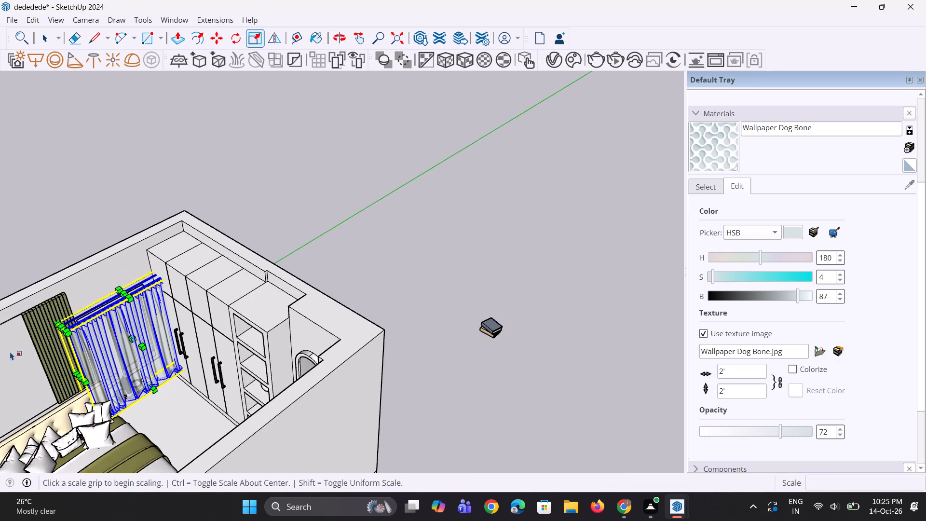
scroll(10, 355, "up", 2)
key("m")
scroll(38, 361, "up", 2)
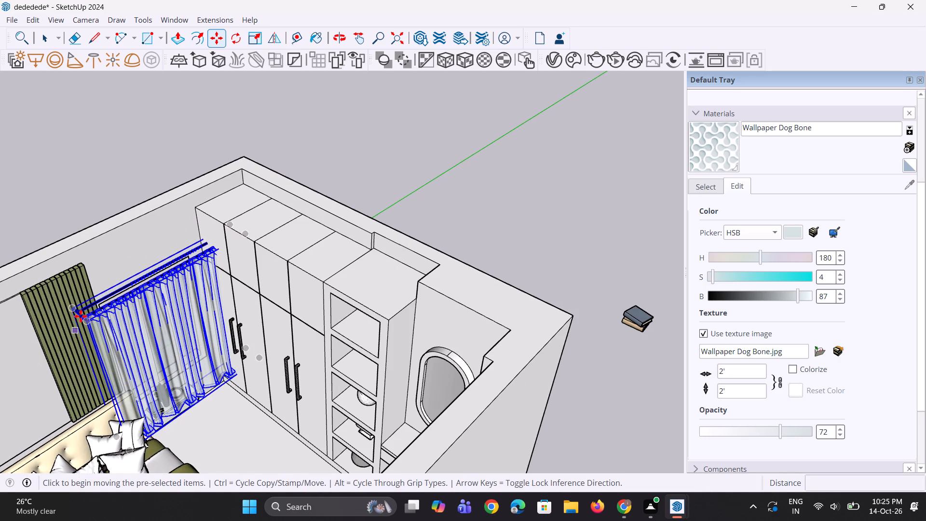
left_click(72, 307)
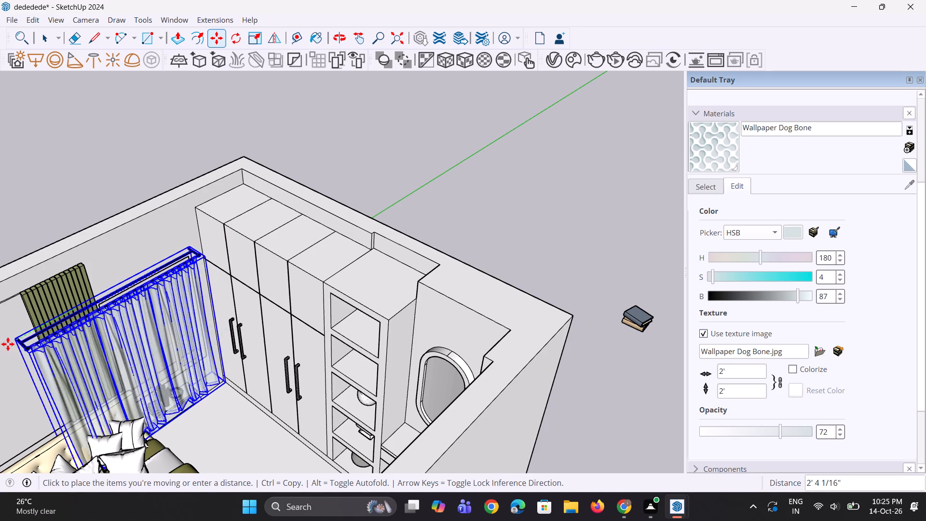
left_click(8, 344)
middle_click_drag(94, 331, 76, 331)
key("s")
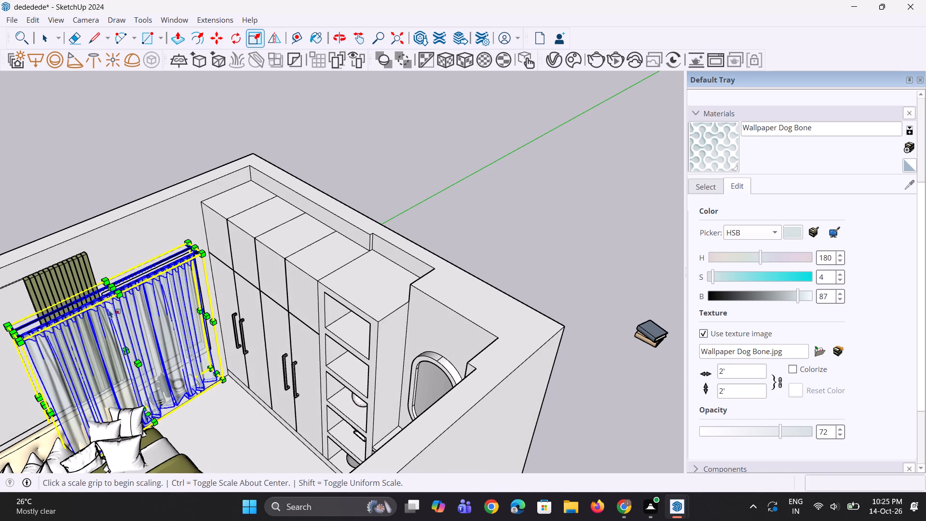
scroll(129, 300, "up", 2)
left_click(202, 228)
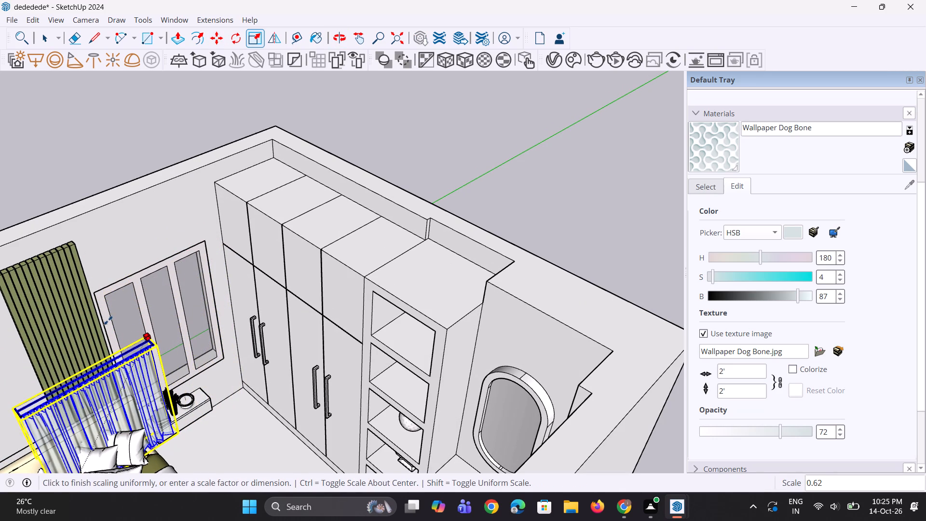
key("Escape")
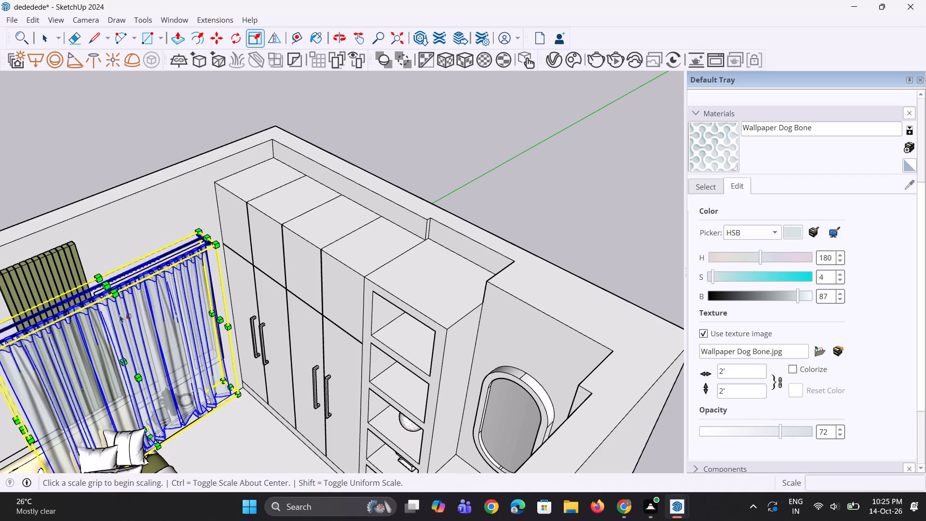
Scale the curtain group's width to about 0.53 along the red axis, from its bed-side end, to suit the window.
scroll(120, 314, "up", 1)
scroll(158, 289, "down", 6)
scroll(45, 314, "up", 1)
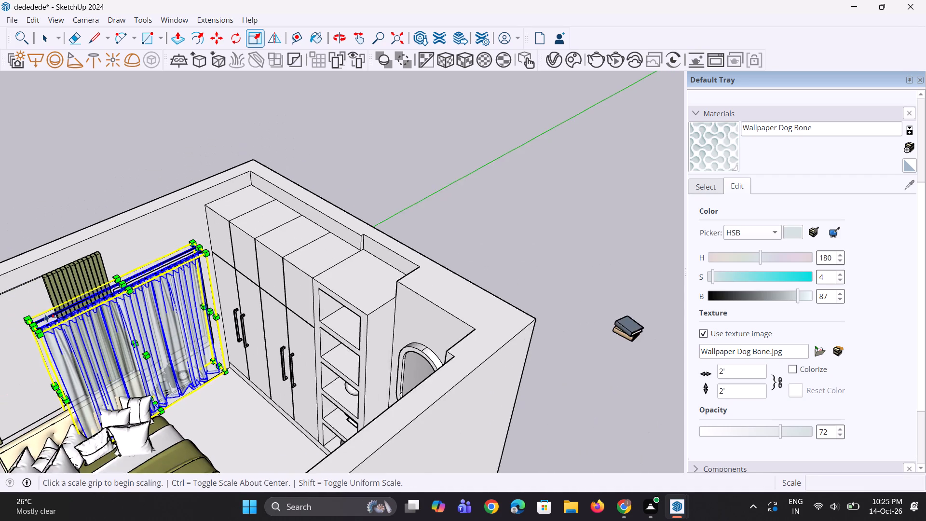
scroll(45, 314, "up", 1)
left_click(30, 327)
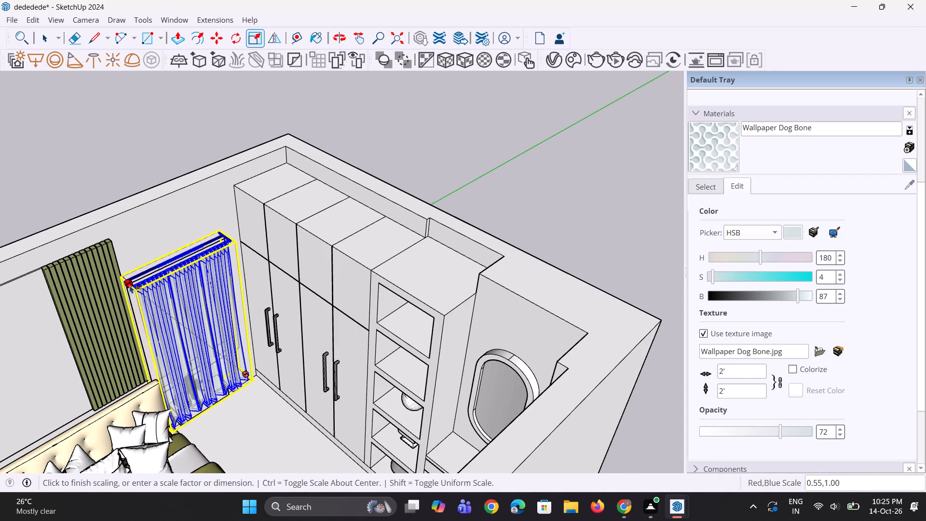
left_click(132, 283)
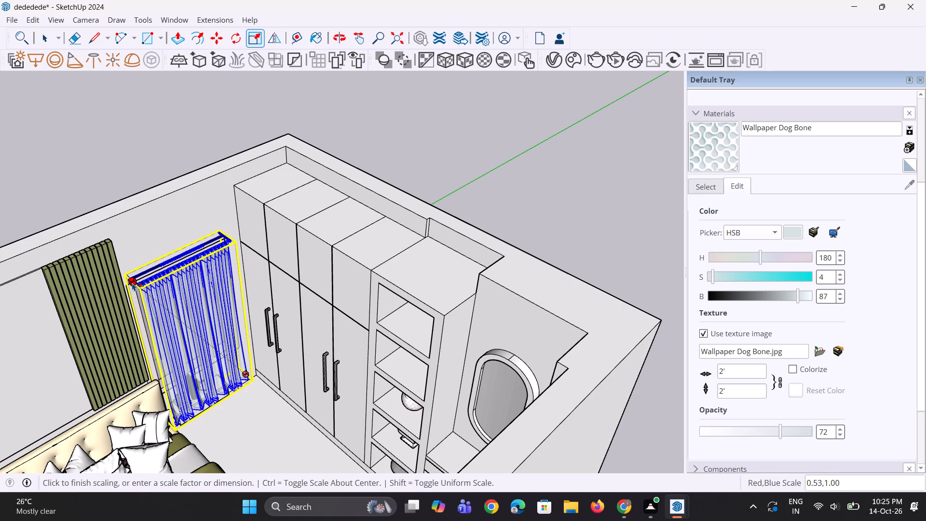
Scale the curtain group uniformly to about 0.96 from its upper corner on the wardrobe side.
scroll(136, 311, "up", 1)
middle_click_drag(136, 312, 189, 300)
scroll(204, 428, "up", 1)
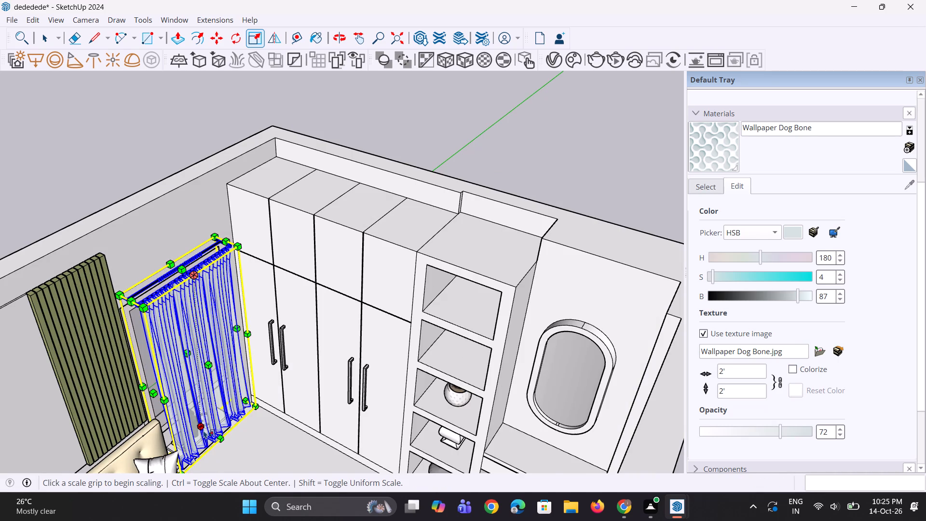
scroll(204, 430, "up", 1)
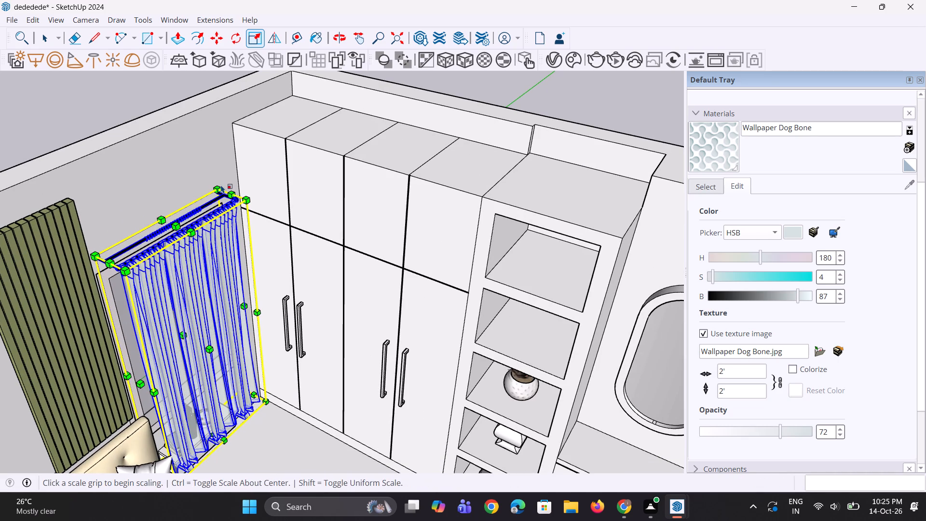
left_click(218, 189)
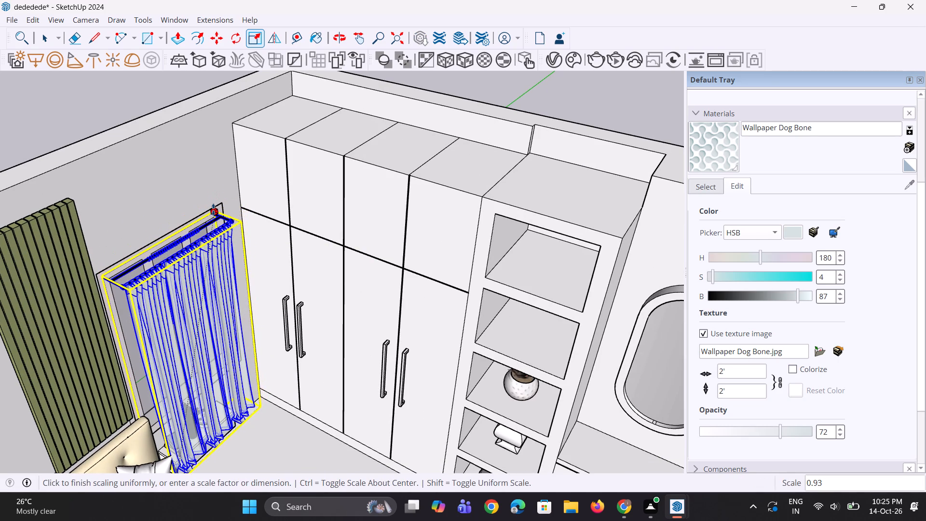
left_click(214, 202)
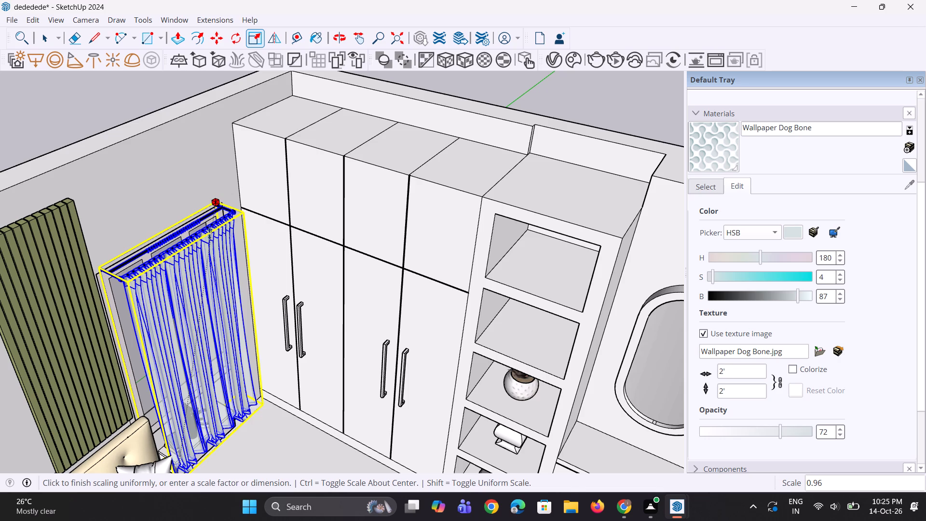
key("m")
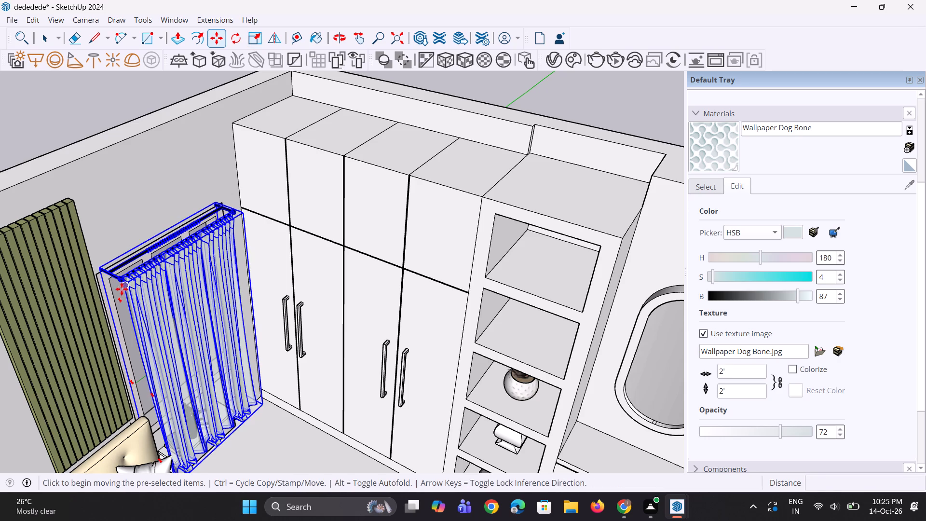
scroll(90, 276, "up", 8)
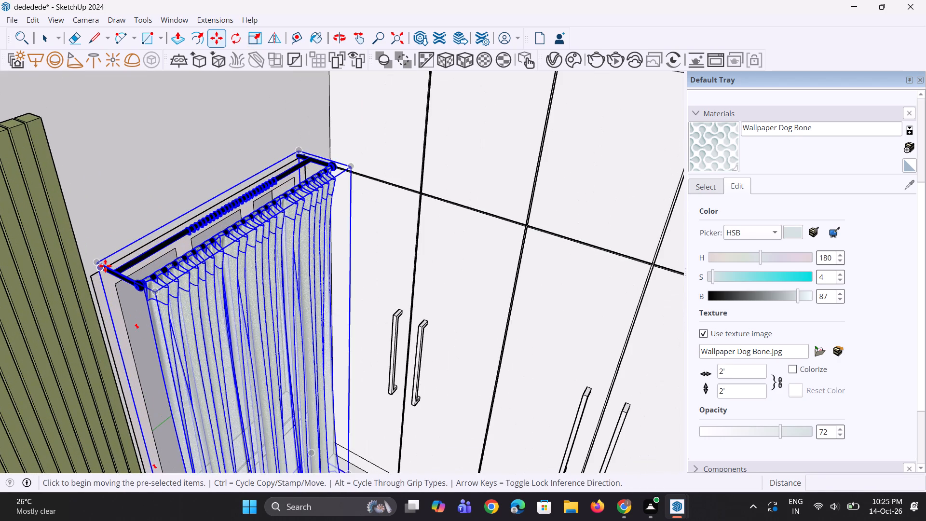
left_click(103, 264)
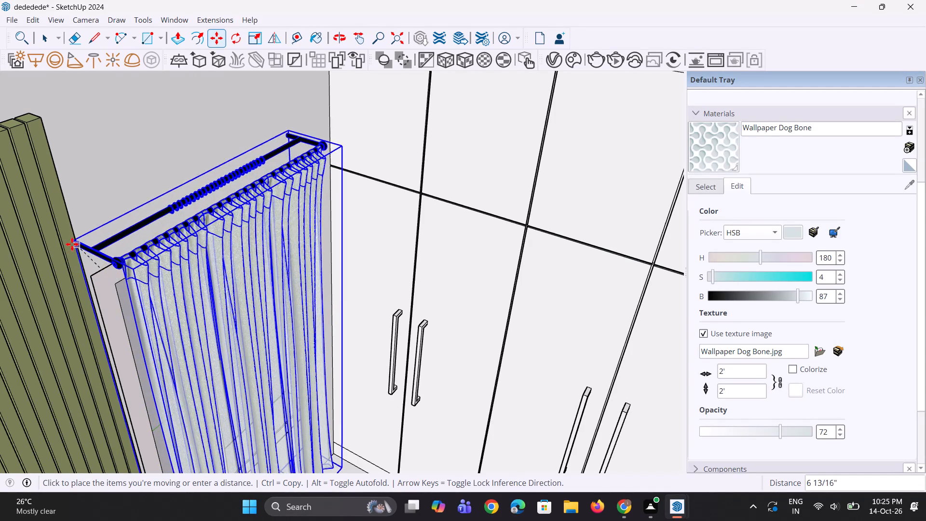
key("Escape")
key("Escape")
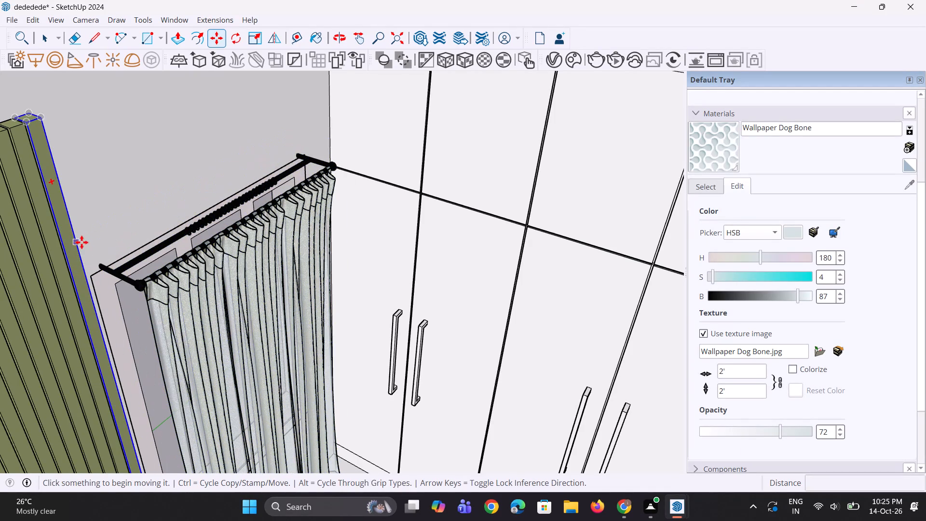
Move the curtain group about 6 5/8" so its rod ends sit against the wall above the window frame.
scroll(105, 289, "up", 5)
left_click(131, 271)
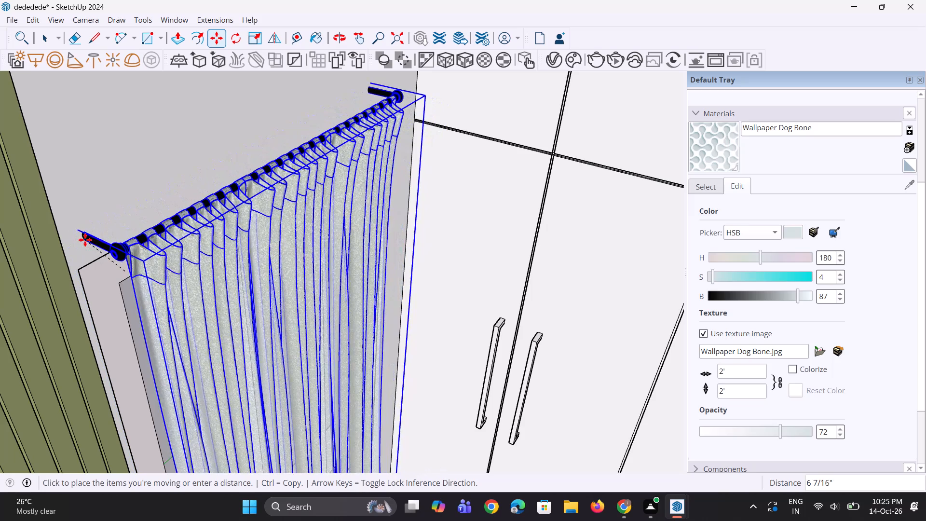
left_click(80, 239)
Select the curtain group and widen it to about 1.06 along the red axis, toward the green slatted panel.
scroll(83, 228, "down", 1)
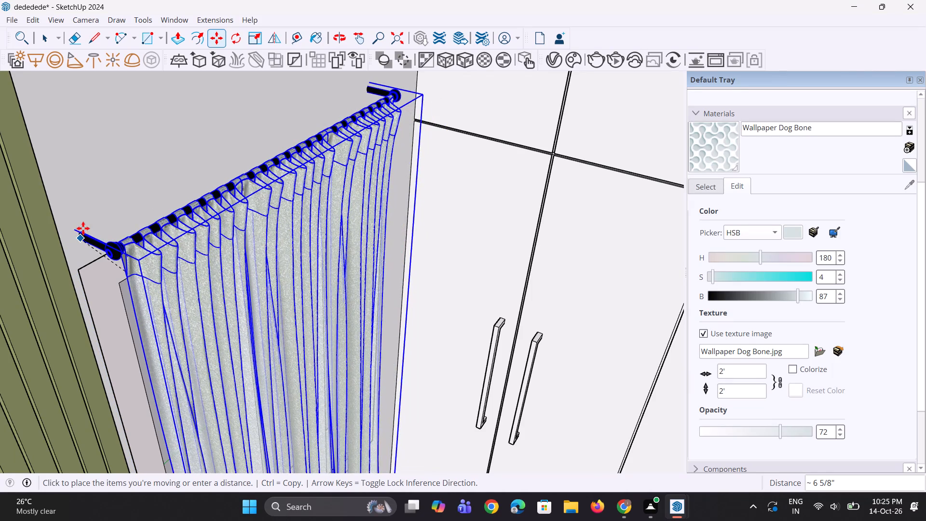
scroll(83, 228, "down", 10)
scroll(104, 255, "up", 4)
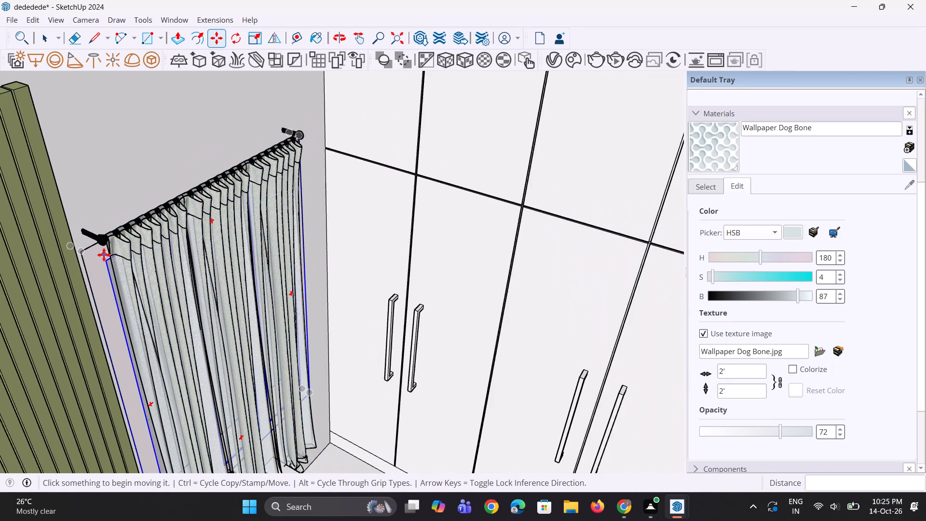
scroll(104, 255, "up", 3)
scroll(142, 243, "down", 7)
scroll(129, 298, "up", 2)
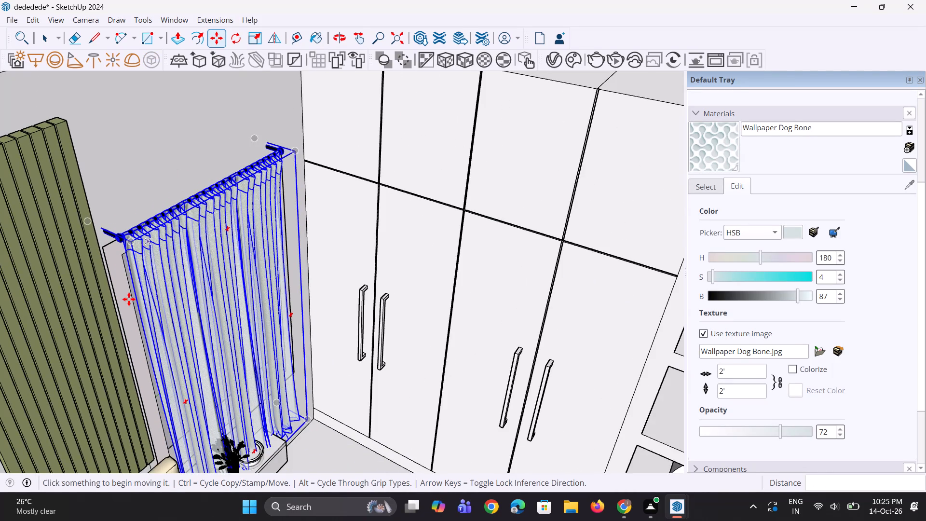
scroll(129, 299, "up", 1)
key("space")
key("space")
scroll(134, 299, "up", 3)
left_click(146, 287)
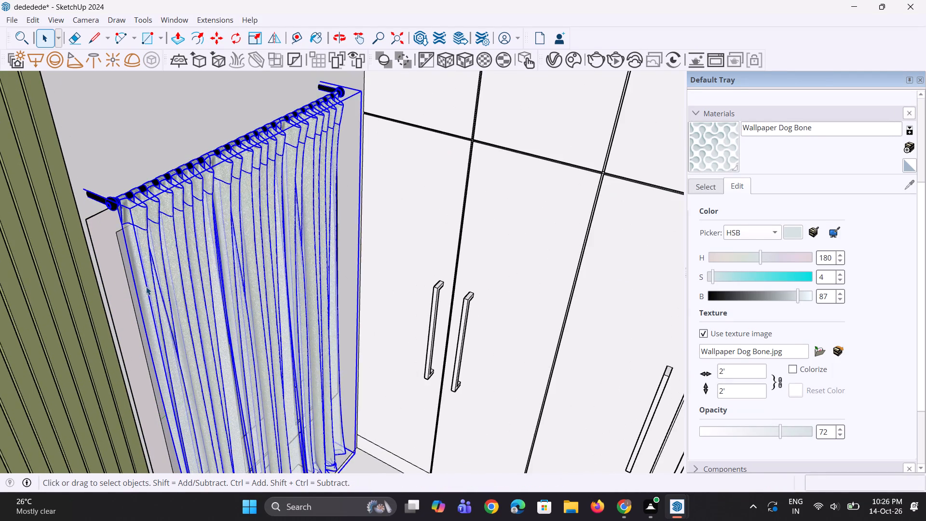
scroll(146, 287, "up", 2)
key("s")
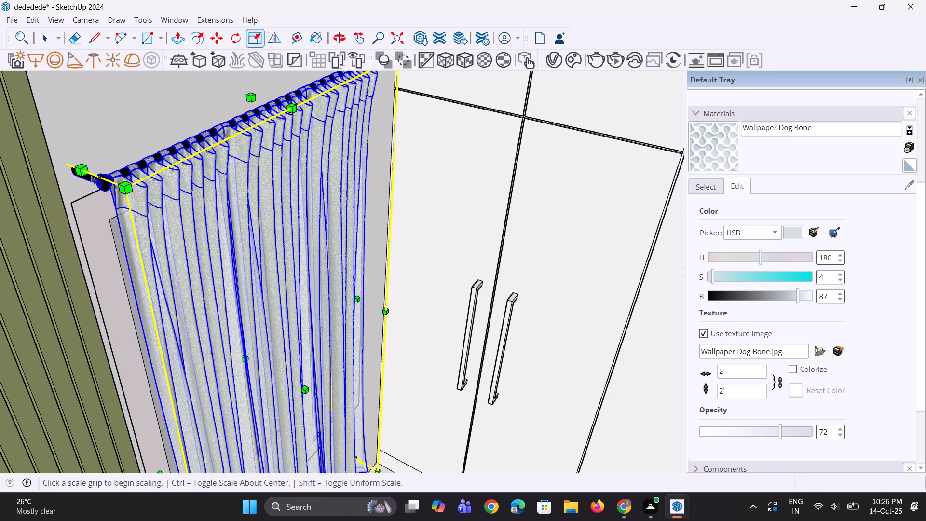
left_click(82, 170)
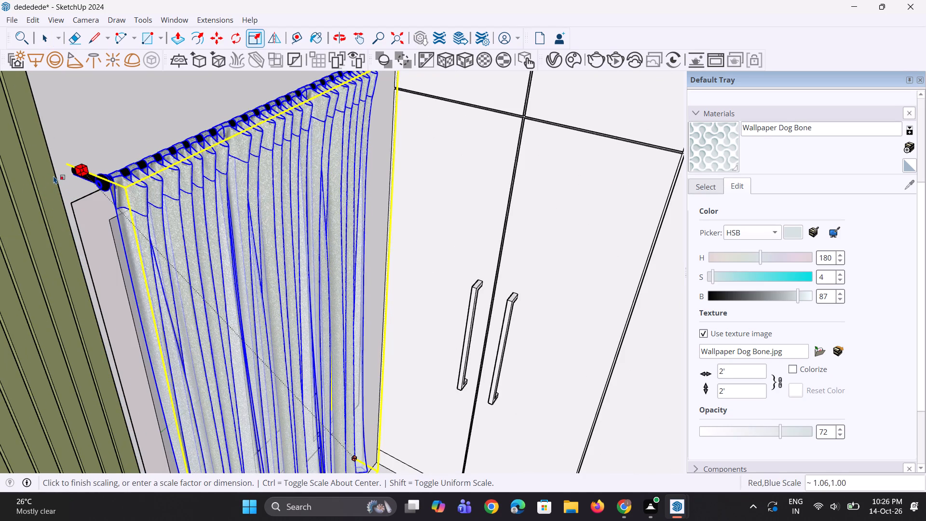
left_click(54, 175)
scroll(62, 210, "down", 5)
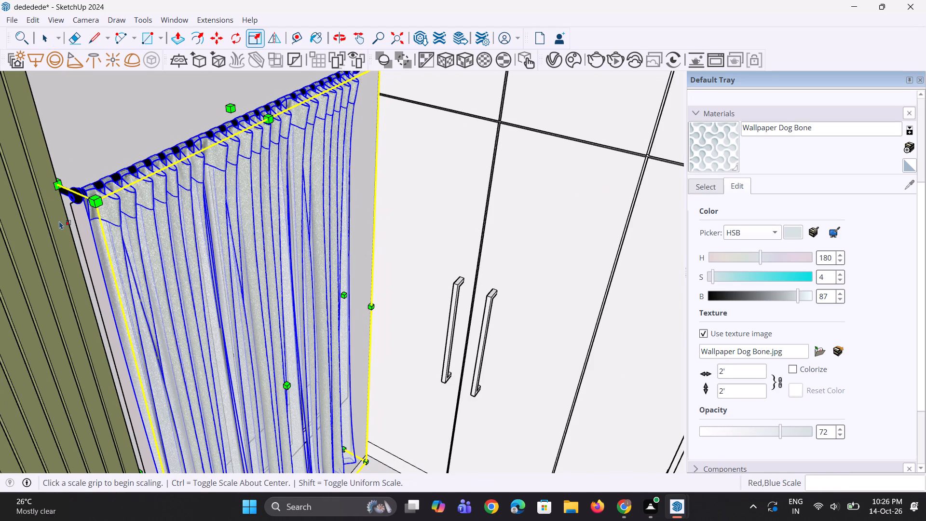
Move the curtain group about 4" along the red axis, toward the green slatted panel.
scroll(89, 219, "down", 9)
middle_click_drag(174, 252, 152, 244)
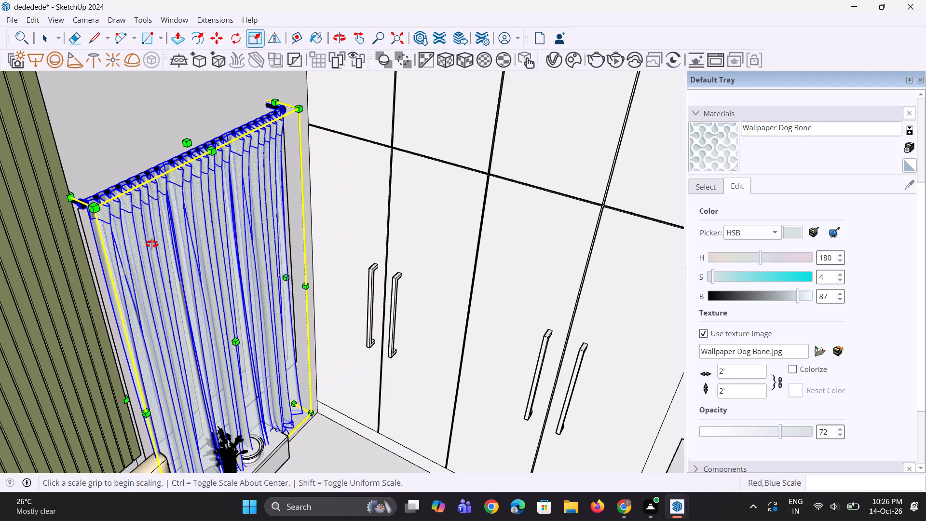
middle_click_drag(152, 244, 150, 242)
scroll(144, 242, "up", 6)
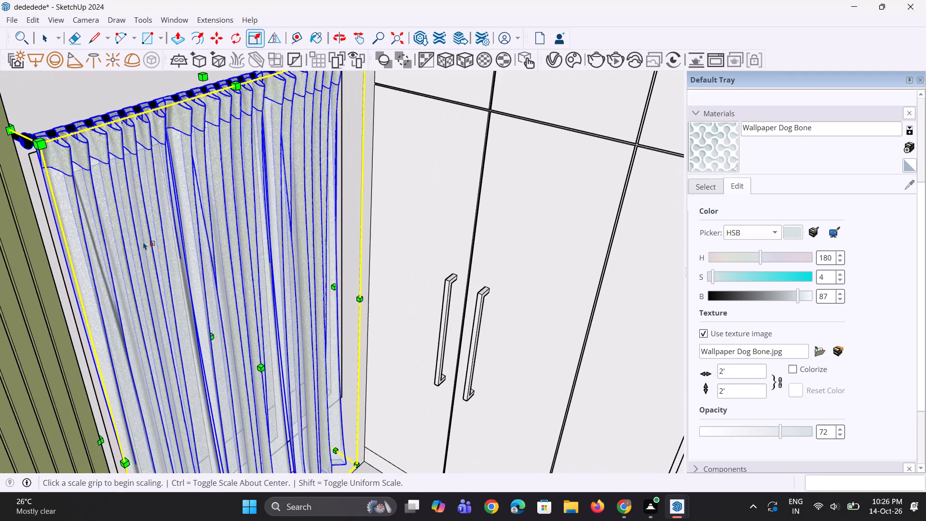
key("m")
scroll(143, 242, "down", 4)
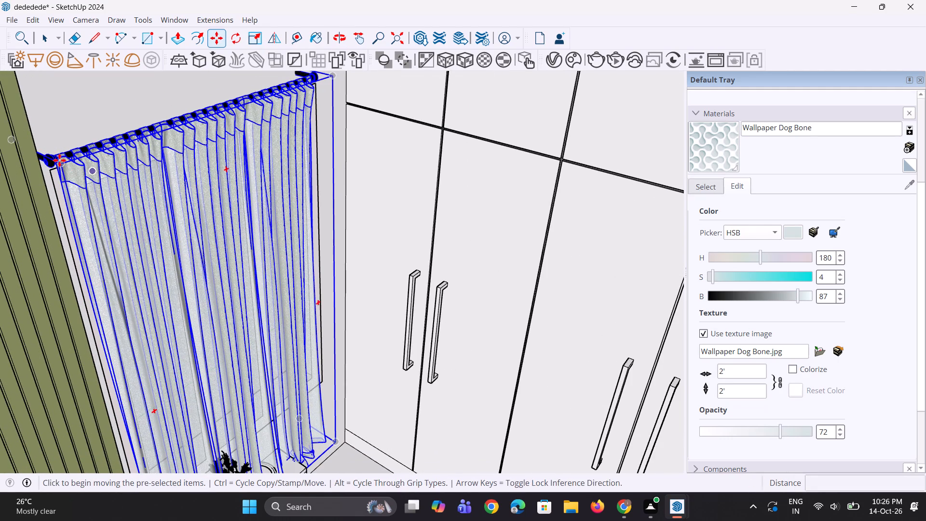
left_click(59, 160)
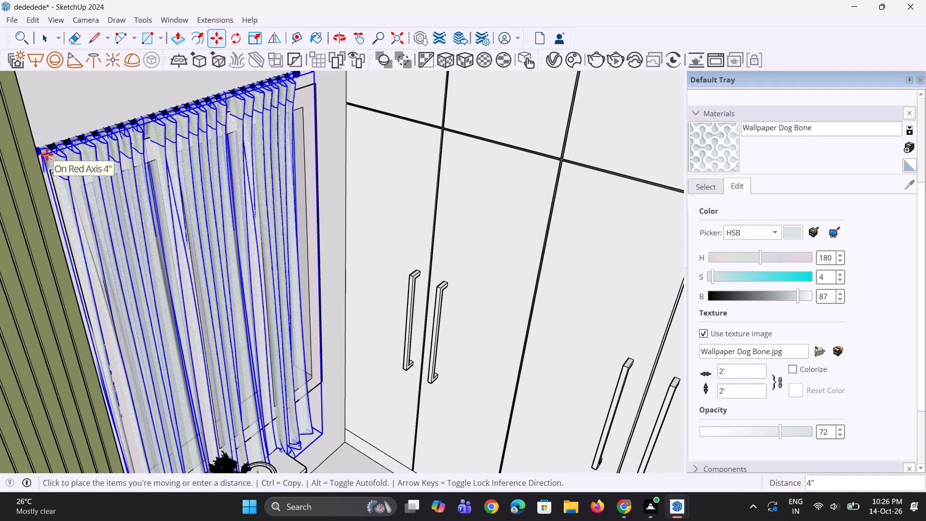
left_click(47, 154)
Widen the curtain group to about 1.20 along the red axis toward the wardrobe, covering the window frame, and deselect it.
middle_click_drag(301, 247, 189, 323)
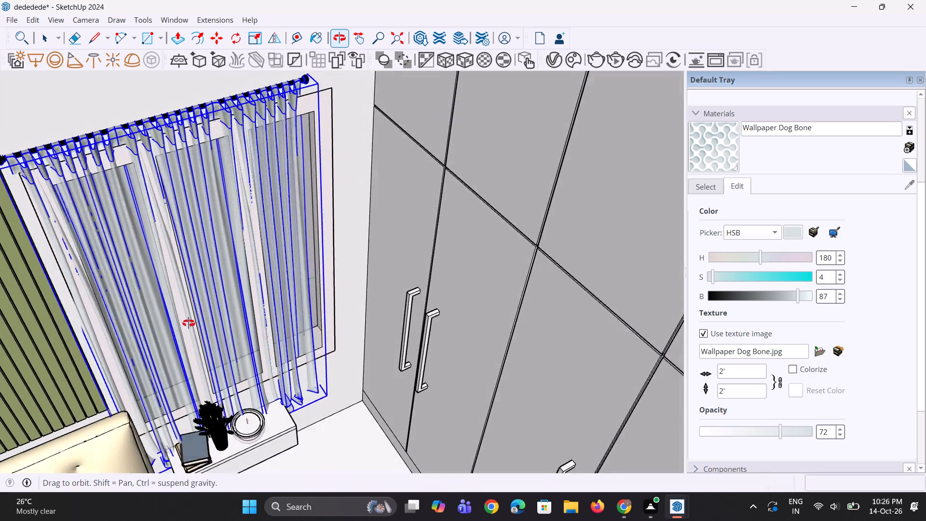
middle_click_drag(189, 323, 177, 332)
scroll(312, 218, "down", 4)
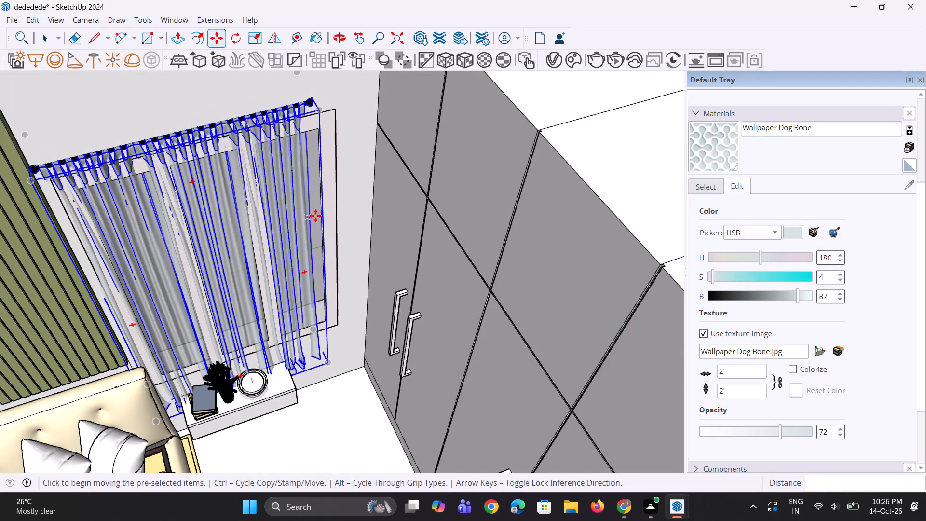
middle_click_drag(315, 216, 235, 218)
scroll(327, 114, "up", 7)
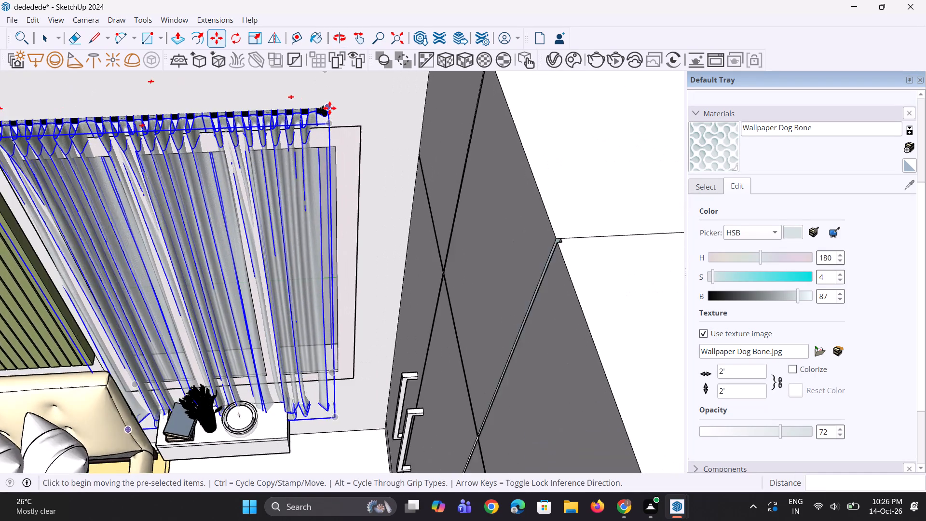
scroll(341, 116, "up", 4)
key("s")
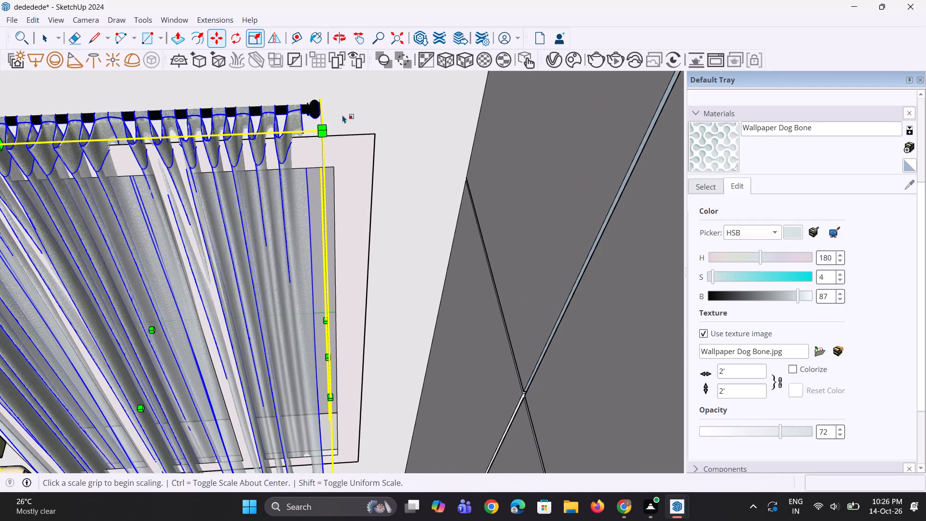
scroll(342, 115, "up", 1)
left_click(321, 131)
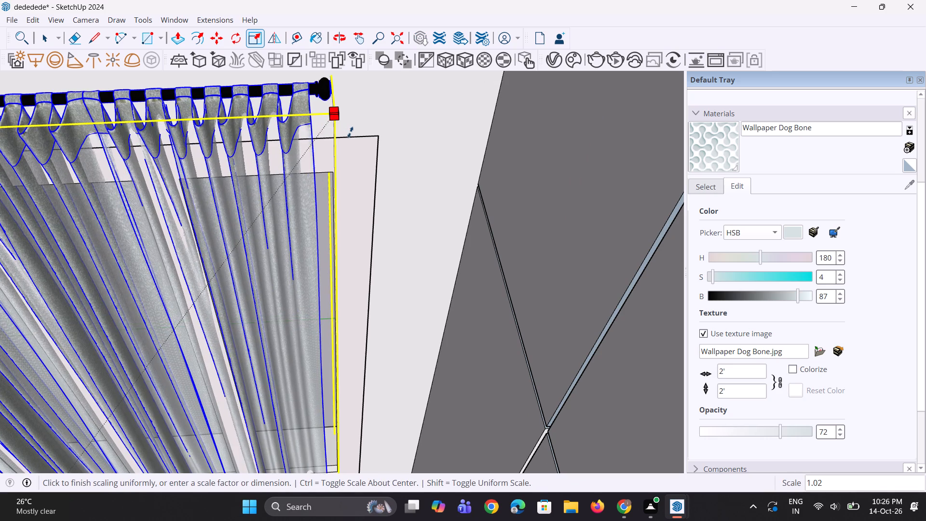
key("Escape")
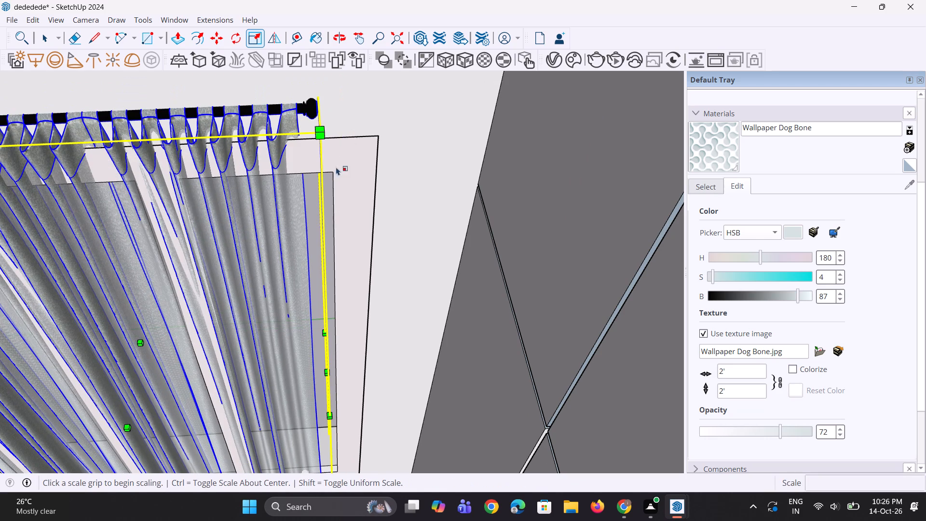
scroll(298, 210, "down", 4)
middle_click_drag(322, 159, 269, 227)
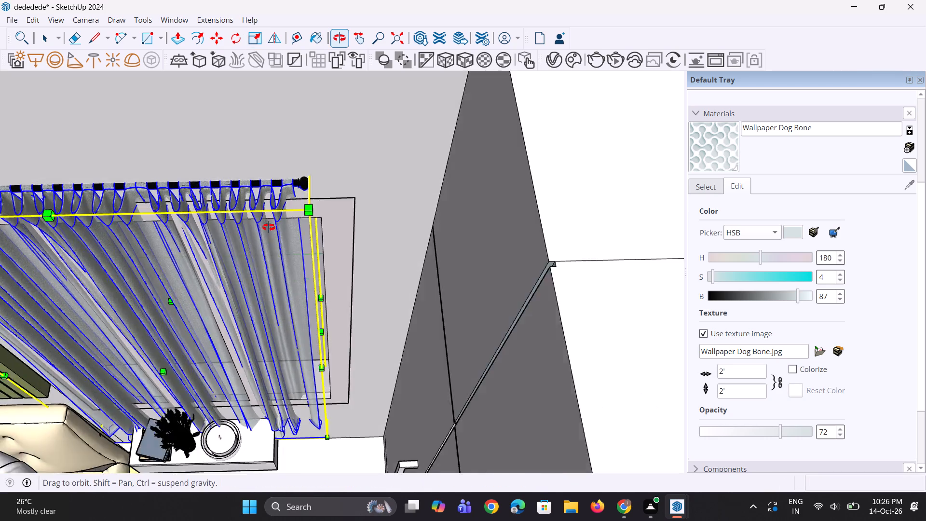
middle_click_drag(269, 227, 266, 228)
scroll(297, 218, "up", 5)
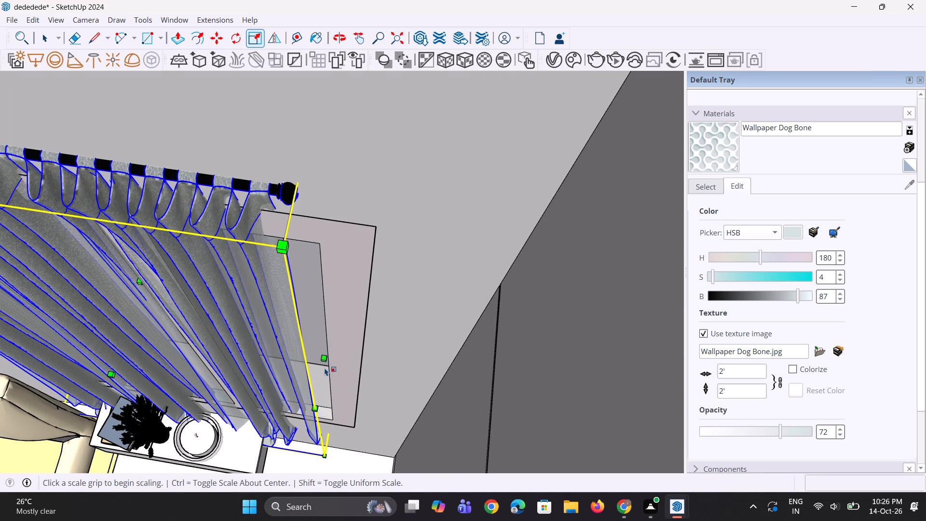
left_click(326, 362)
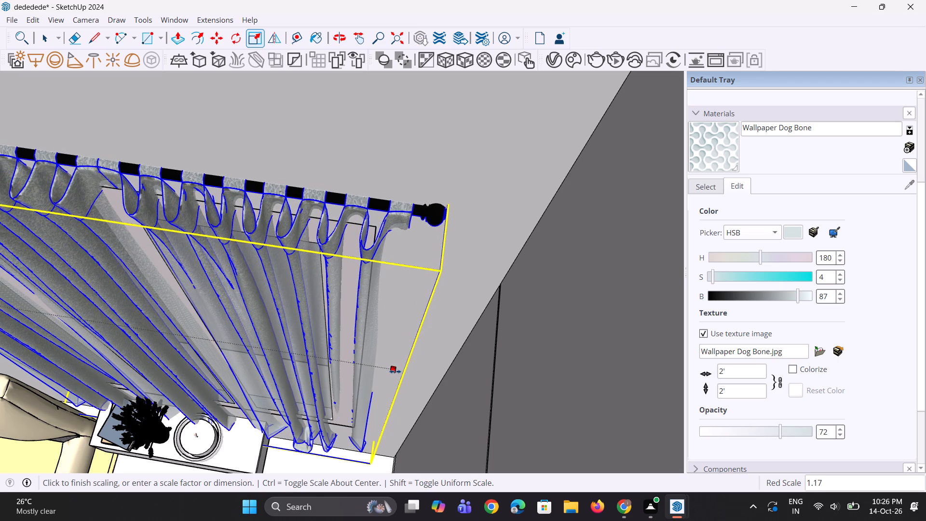
left_click(405, 373)
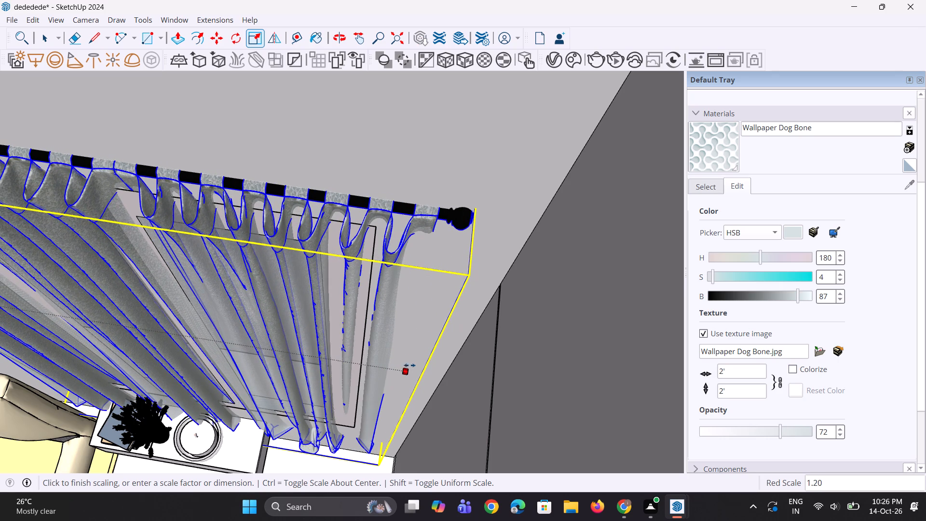
scroll(410, 354, "down", 16)
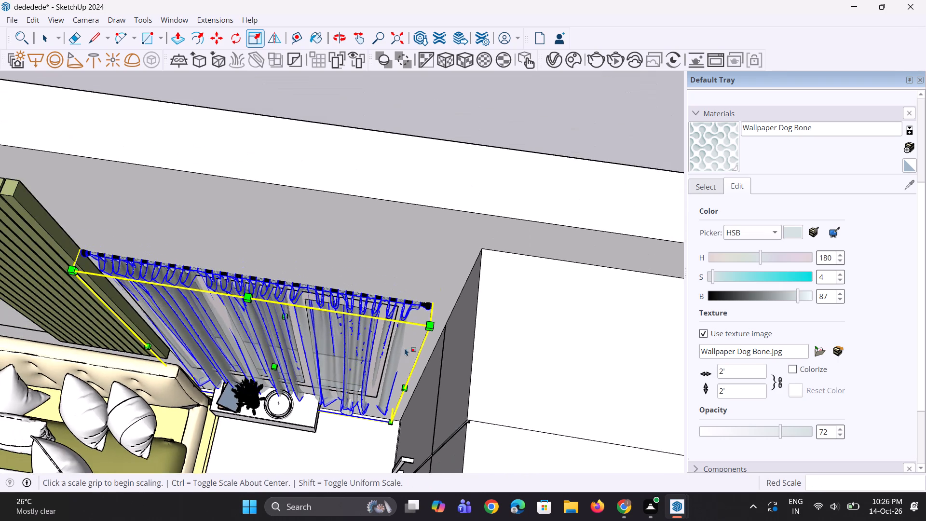
middle_click_drag(394, 348, 453, 241)
key("space")
key("space")
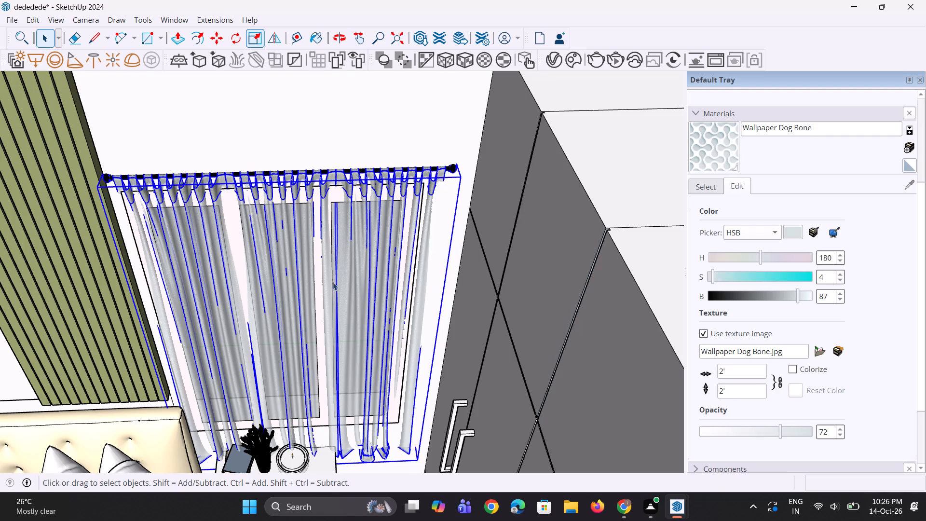
scroll(291, 289, "down", 10)
left_click(431, 92)
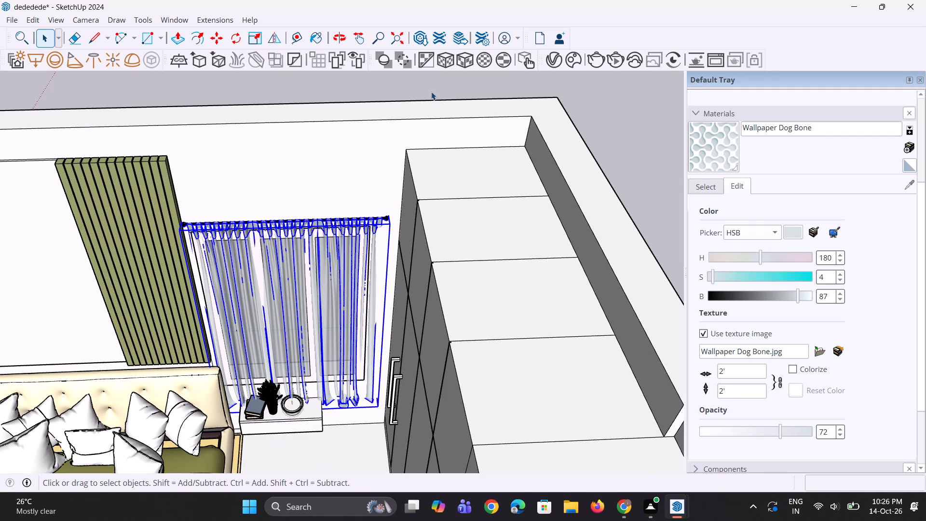
Raise the opacity of the Wallpaper Dog Bone curtain material to 100.
scroll(297, 311, "down", 4)
middle_click_drag(276, 391, 444, 313)
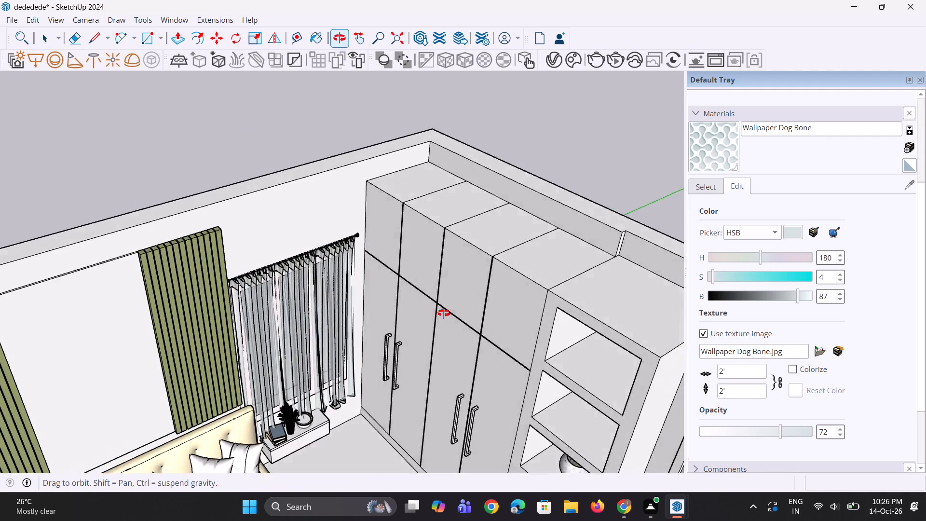
middle_click_drag(444, 313, 444, 312)
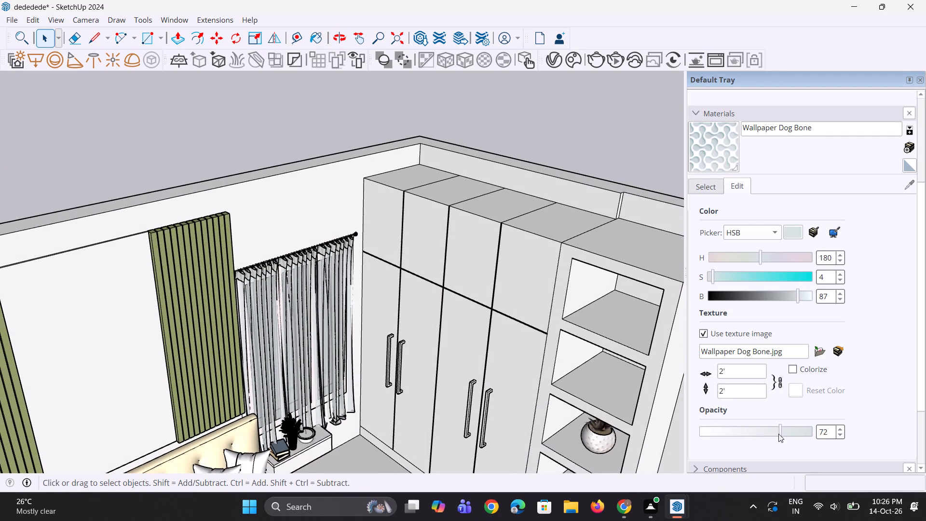
left_click_drag(779, 434, 806, 439)
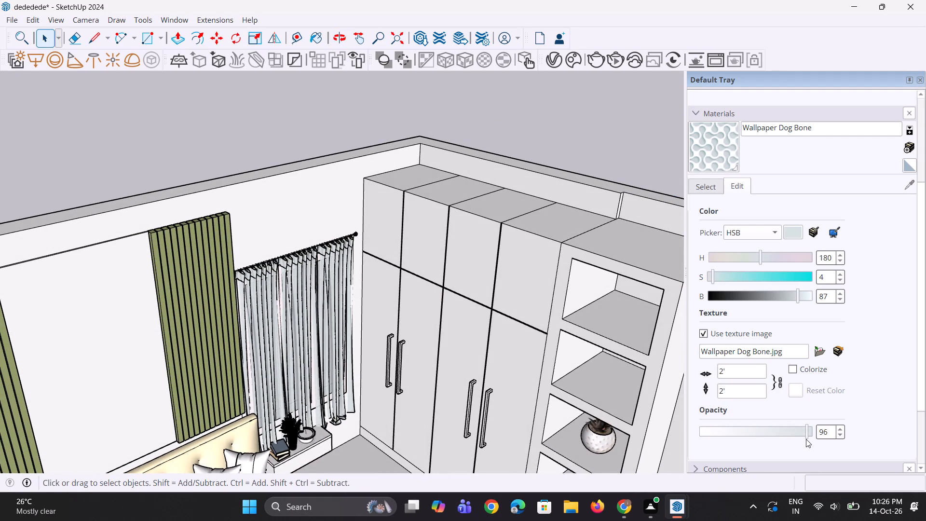
left_click_drag(806, 439, 826, 440)
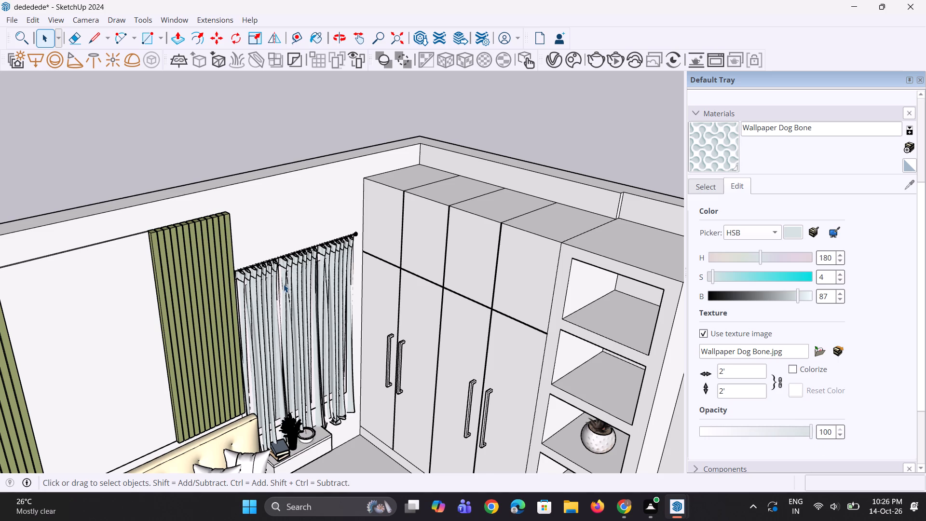
scroll(284, 284, "down", 4)
middle_click_drag(345, 297, 319, 302)
left_click(493, 157)
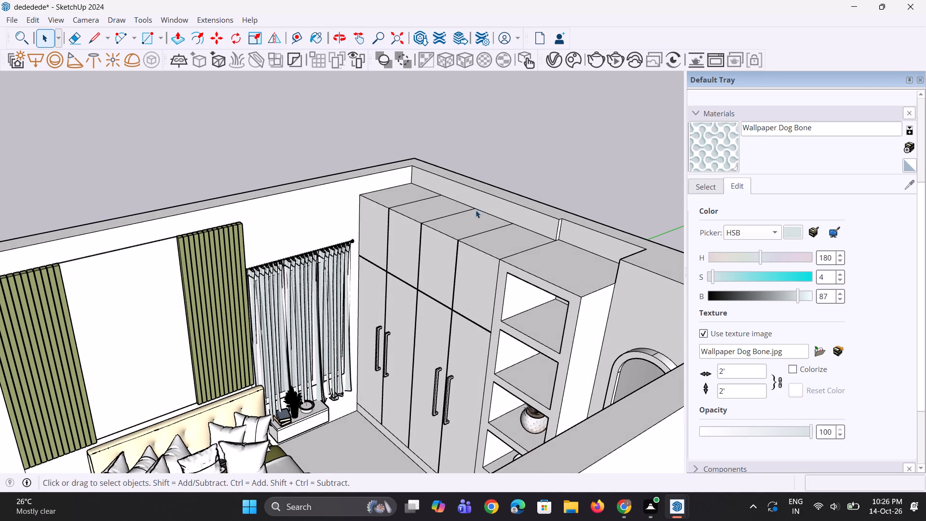
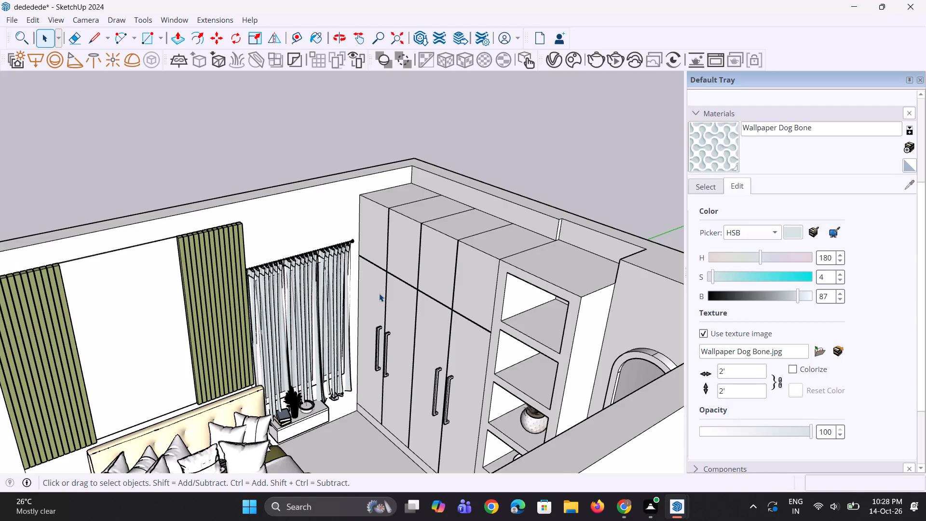
Select the grey long-necked vase in the lowest open shelf compartment and move it sideways toward the wardrobe doors.
scroll(379, 293, "down", 3)
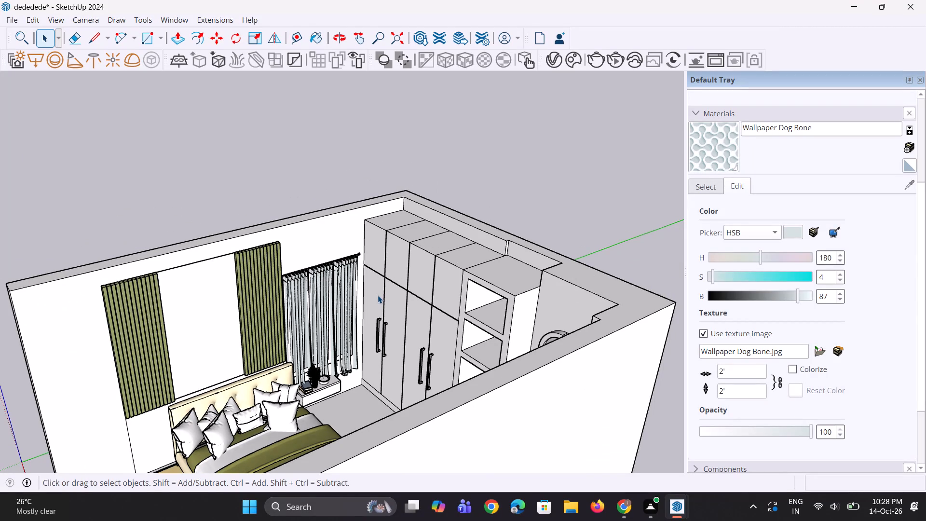
scroll(378, 295, "down", 3)
middle_click_drag(373, 310, 353, 303)
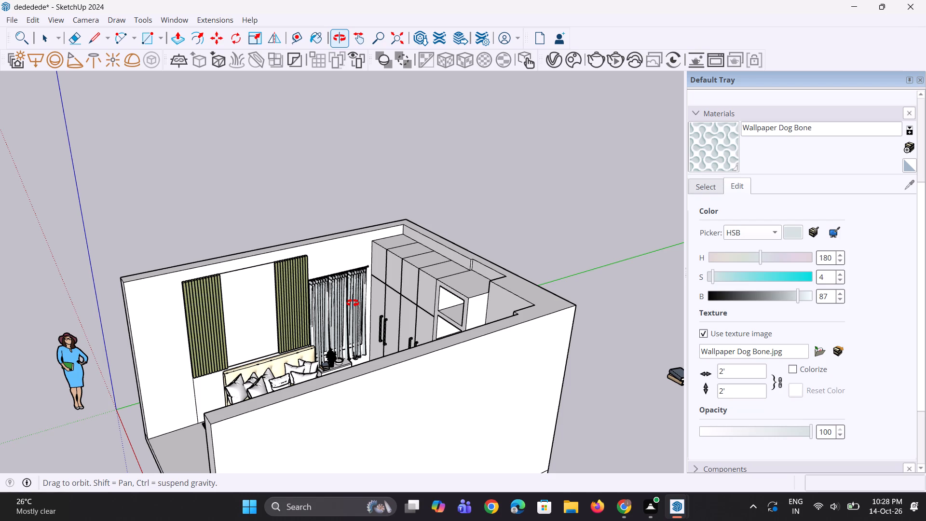
middle_click_drag(353, 303, 608, 300)
scroll(542, 312, "up", 3)
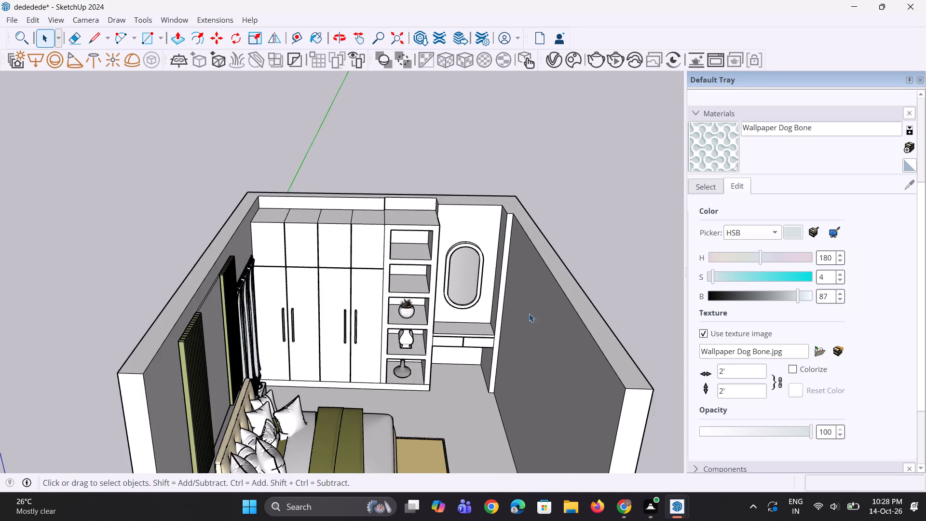
scroll(529, 314, "up", 3)
scroll(371, 398, "up", 4)
left_click(371, 390)
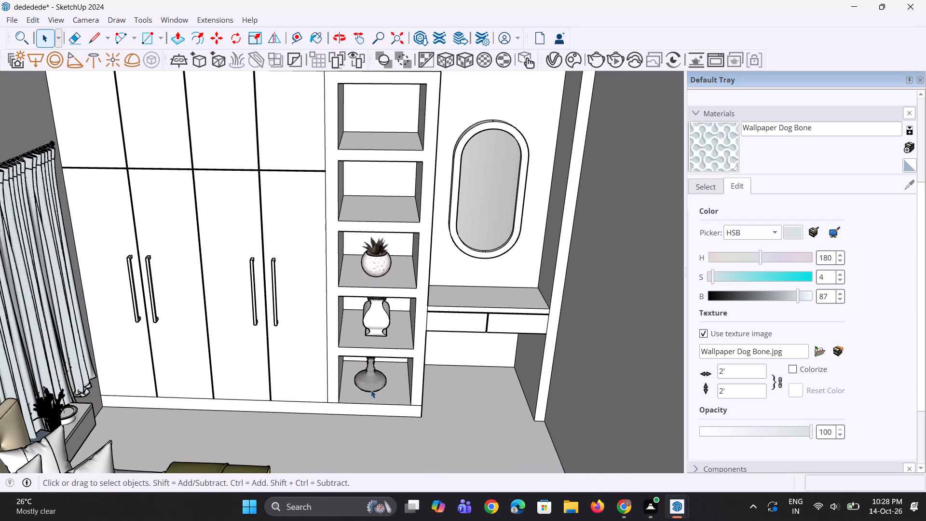
scroll(371, 390, "up", 10)
middle_click_drag(374, 383, 364, 376)
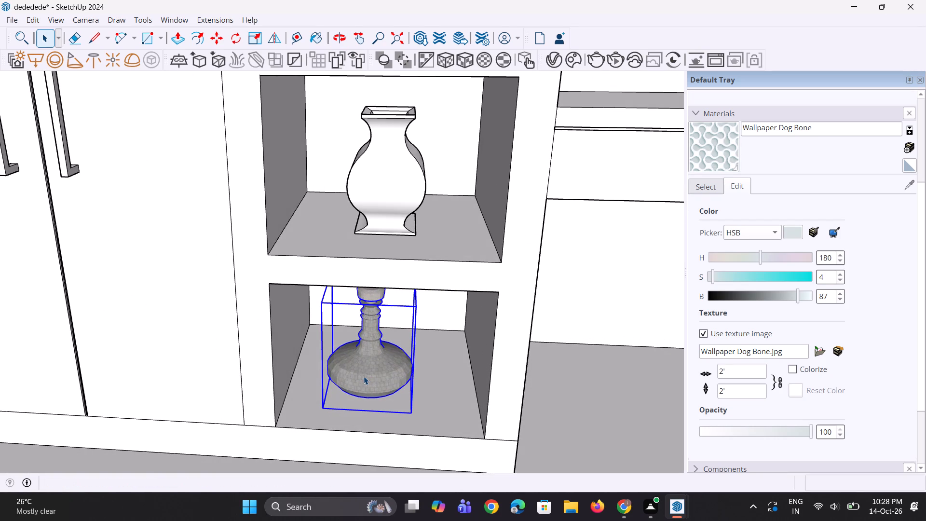
key("m")
left_click(383, 378)
left_click(356, 374)
Copy the grey vase about 11 1/2" toward the dressing table side within the same shelf compartment.
key("m")
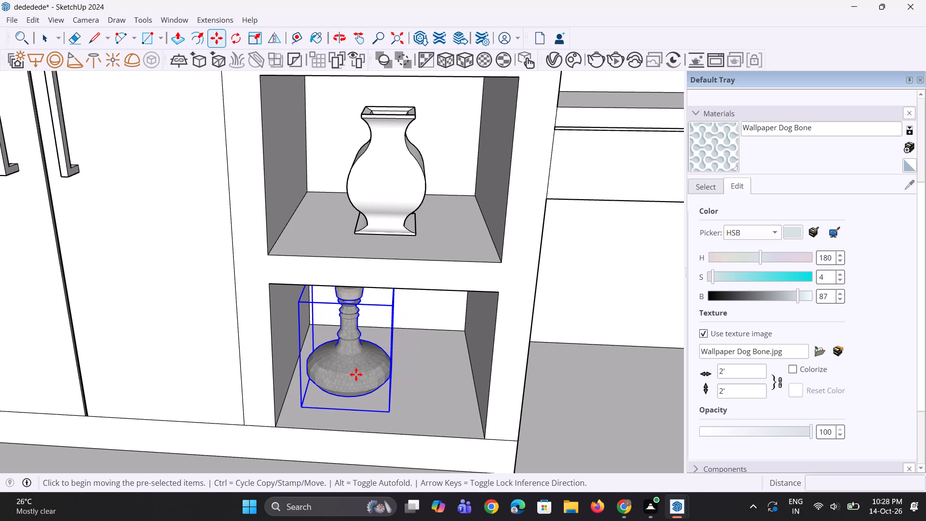
left_click(356, 374)
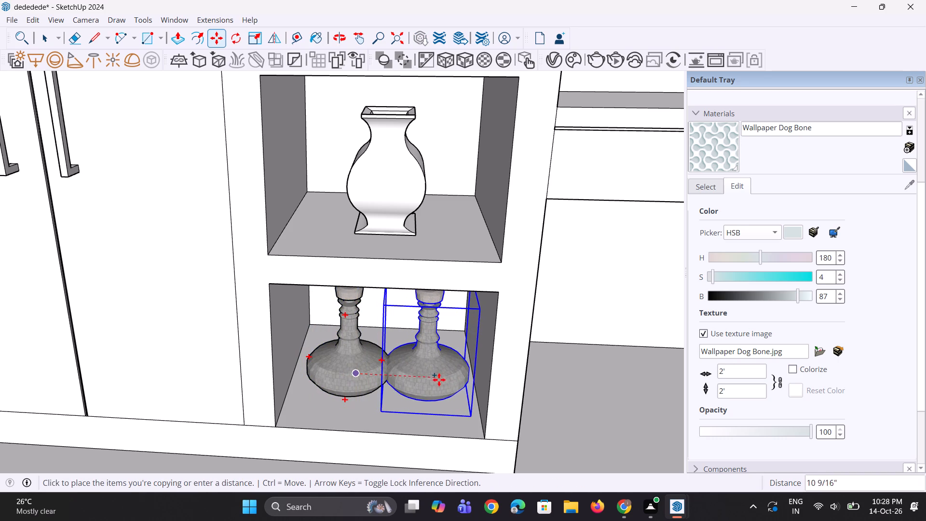
left_click(445, 382)
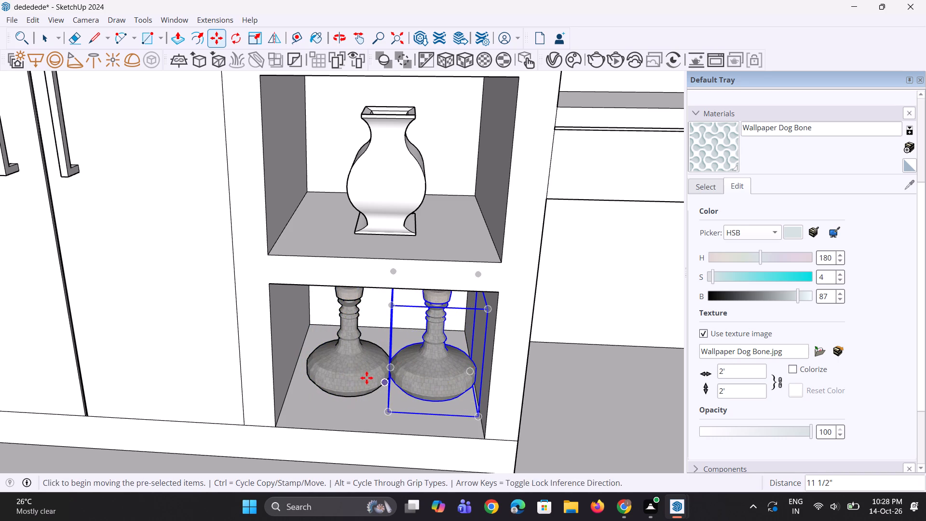
Nudge the original grey vase slightly further toward the wardrobe doors, away from its copy.
key("space")
left_click(359, 378)
key("m")
left_click(357, 378)
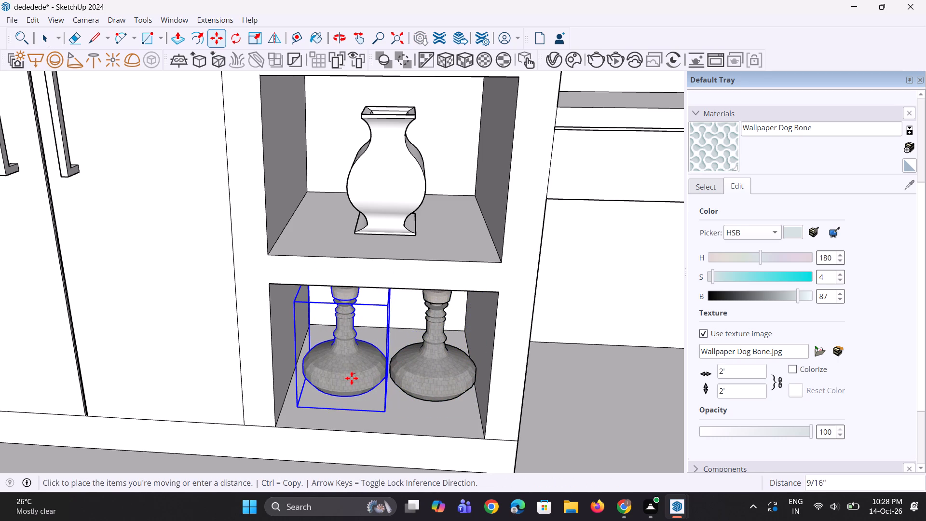
left_click(348, 378)
key("space")
key("space")
Move the copied vase about 2" toward the shelf's front edge, shift it about 1/2" toward the original vase, and deselect it.
left_click(395, 379)
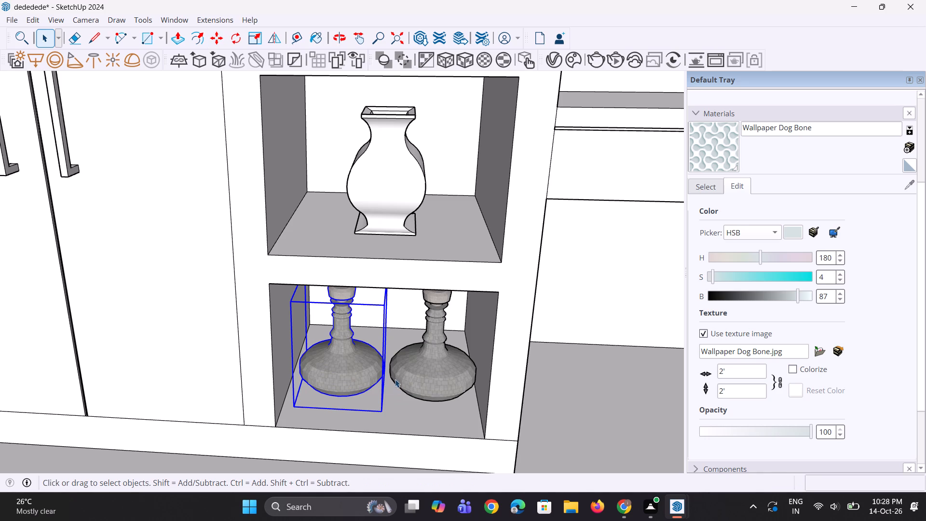
key("m")
left_click(409, 382)
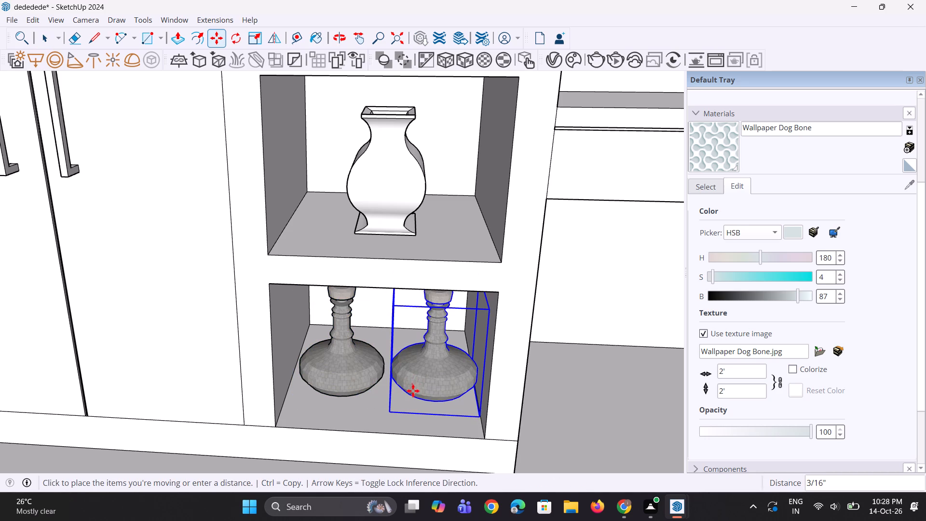
double_click(413, 392)
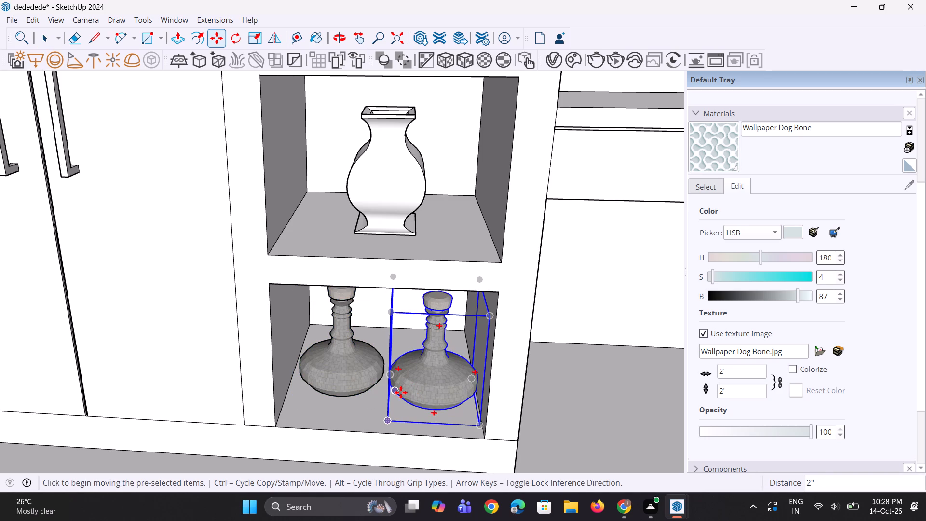
left_click(401, 392)
left_click(391, 390)
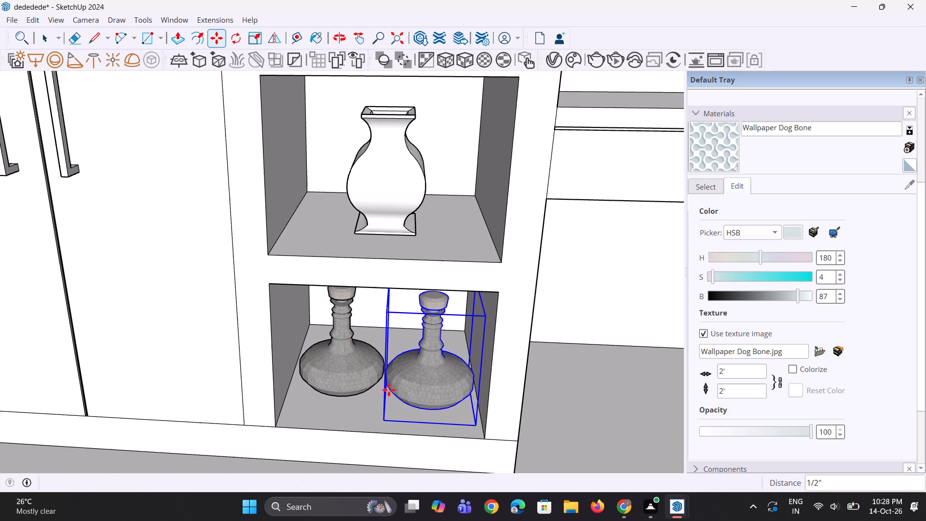
scroll(383, 390, "down", 5)
key("space")
key("space")
scroll(378, 383, "down", 5)
middle_click_drag(375, 379, 375, 344)
scroll(375, 344, "down", 2)
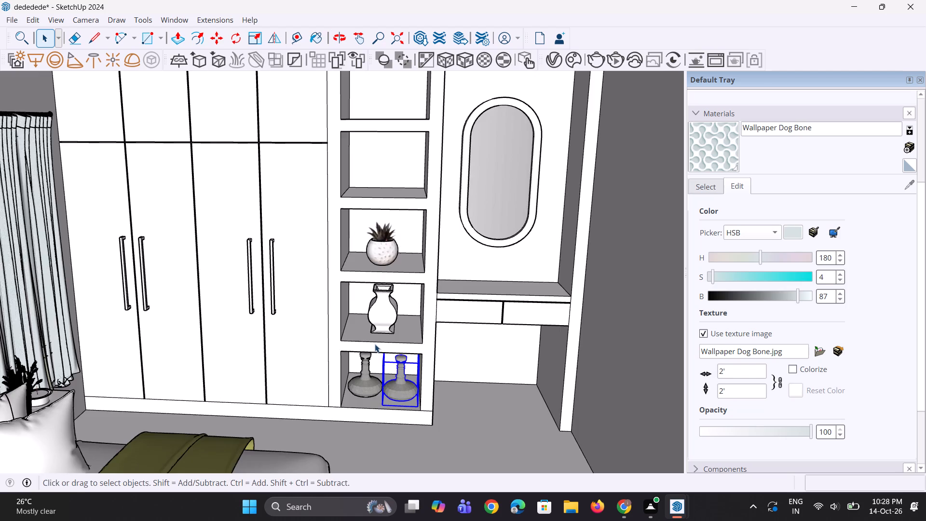
scroll(375, 344, "down", 8)
left_click(554, 206)
Enlarge the potted succulent in the middle shelf compartment uniformly from a top corner, and deselect it.
scroll(408, 315, "up", 7)
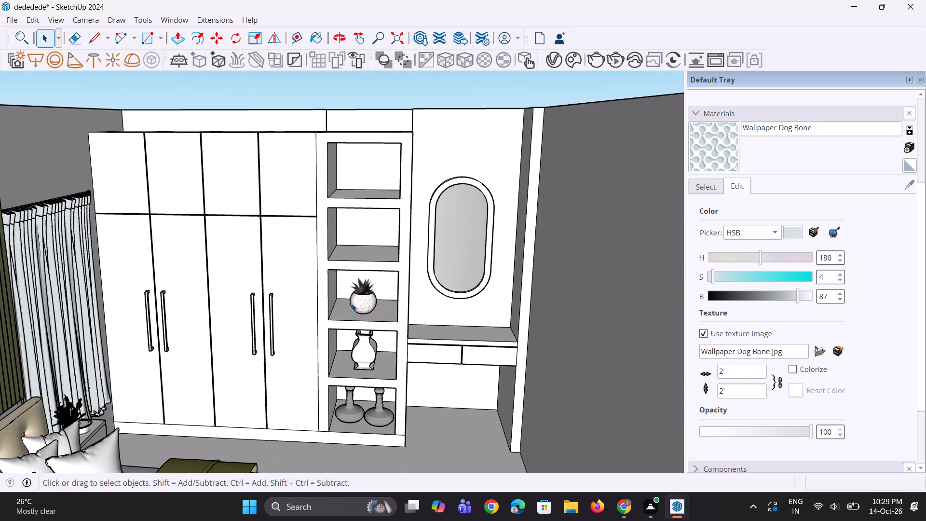
left_click(363, 302)
scroll(348, 284, "up", 6)
key("s")
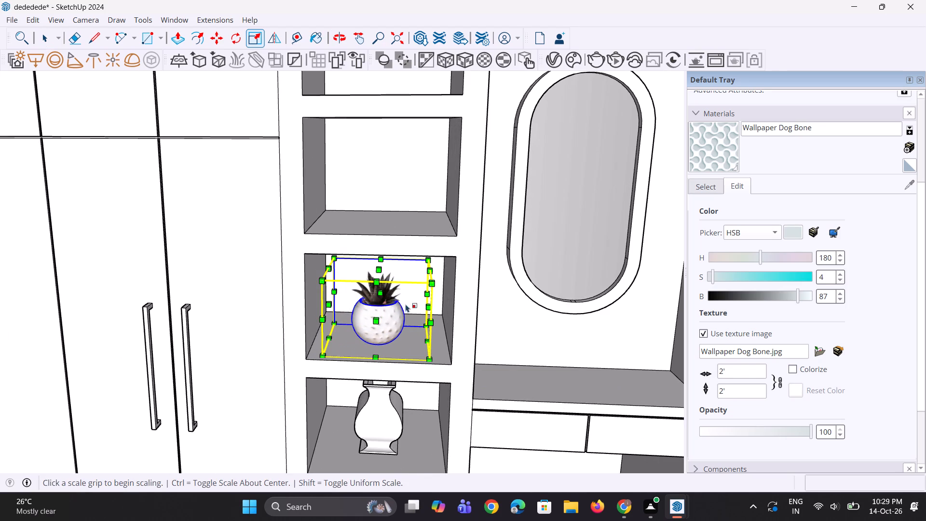
left_click(425, 264)
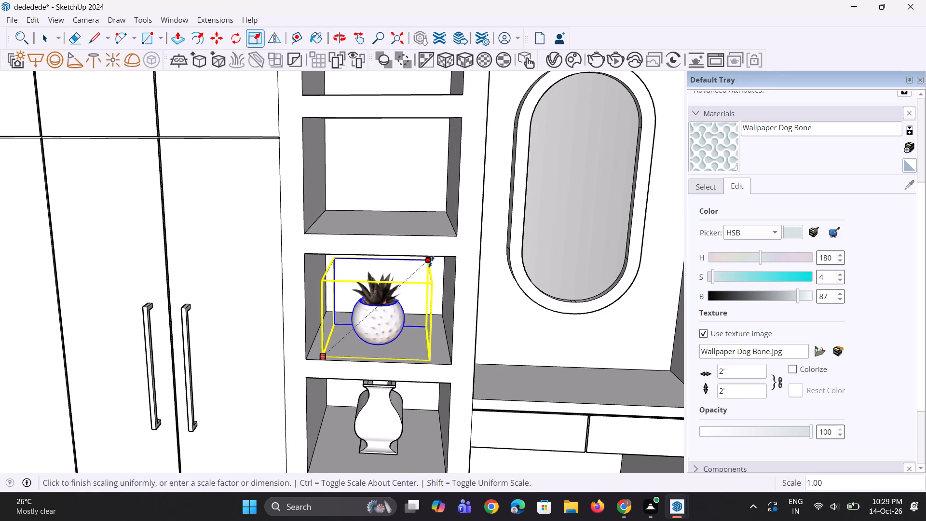
left_click(450, 252)
scroll(377, 342, "down", 5)
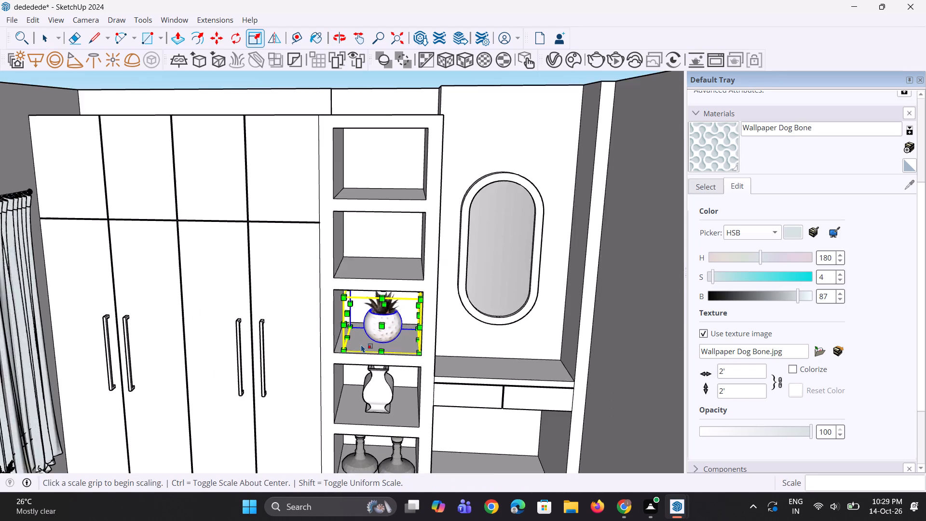
scroll(361, 344, "down", 5)
key("space")
key("space")
left_click(456, 153)
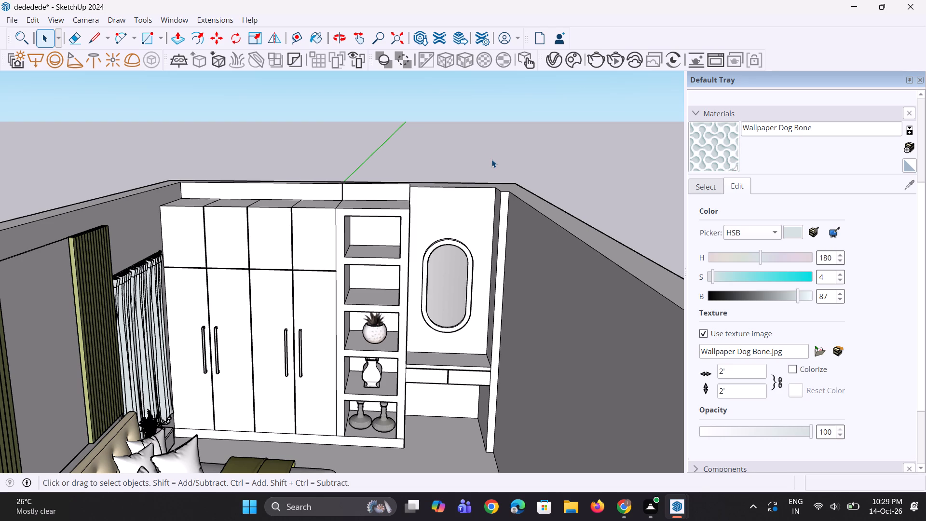
Import the Porcelain+jar model from Downloads and place it in the empty shelf compartment above the succulent.
left_click(17, 22)
left_click(58, 192)
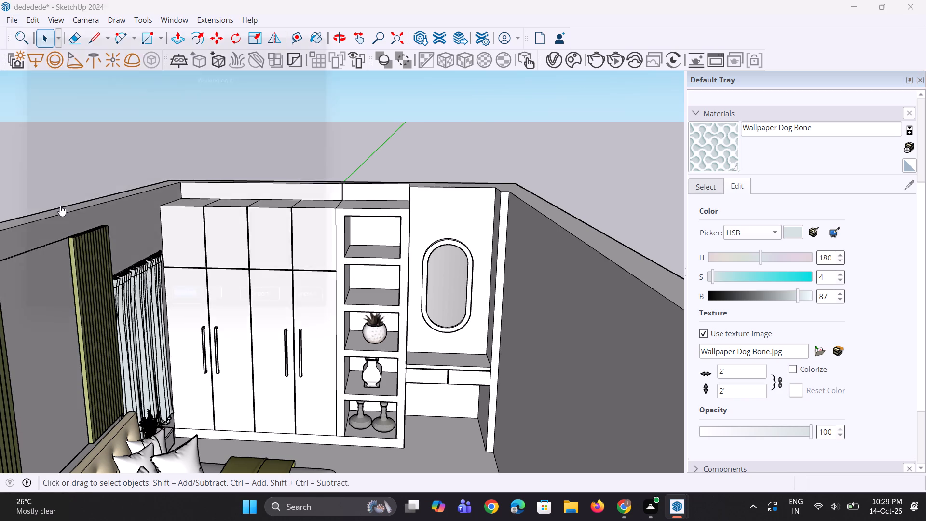
scroll(195, 205, "down", 2)
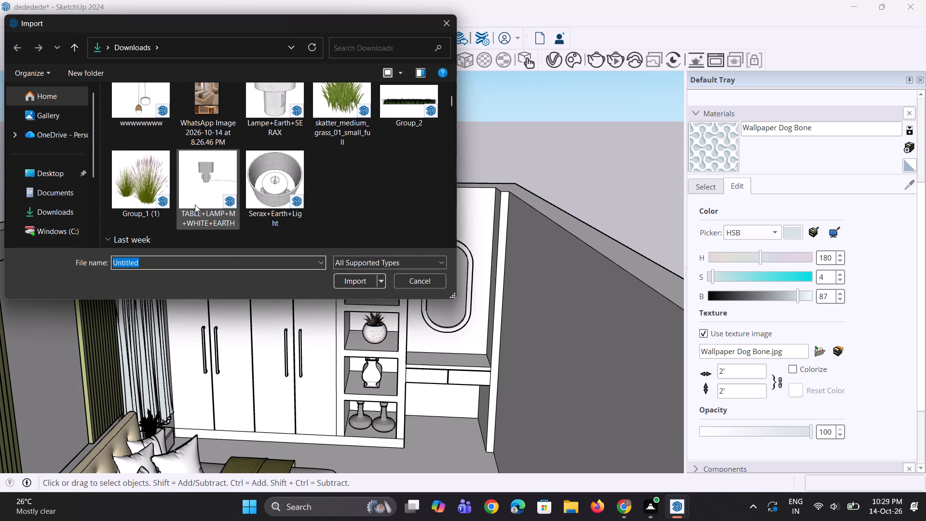
scroll(196, 205, "down", 6)
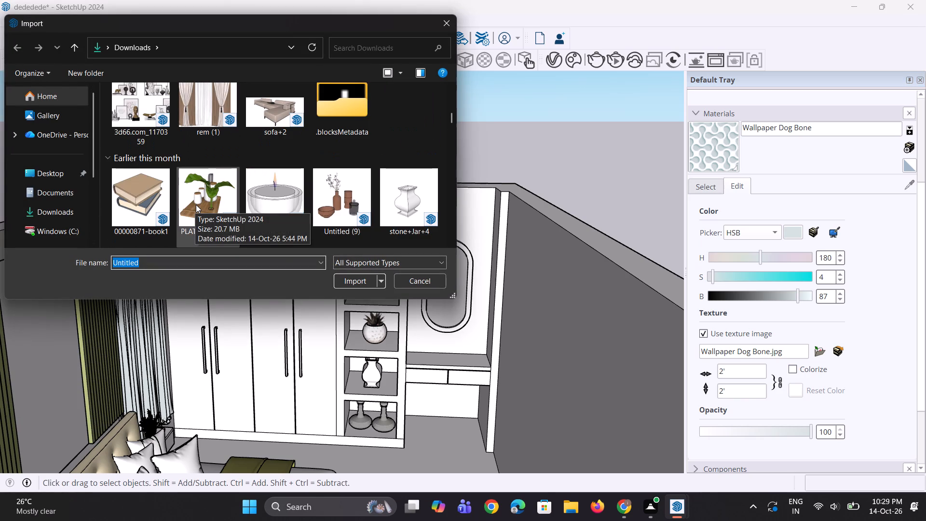
scroll(196, 205, "down", 1)
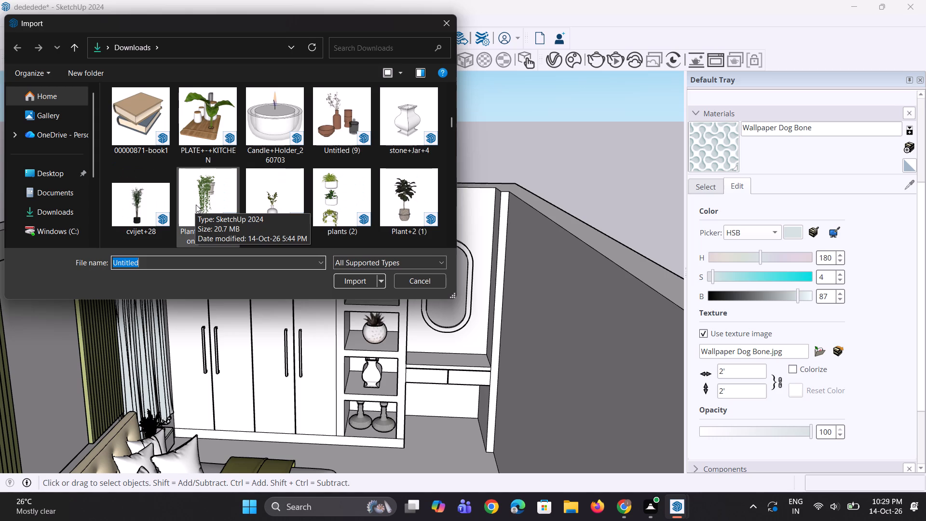
scroll(196, 205, "down", 2)
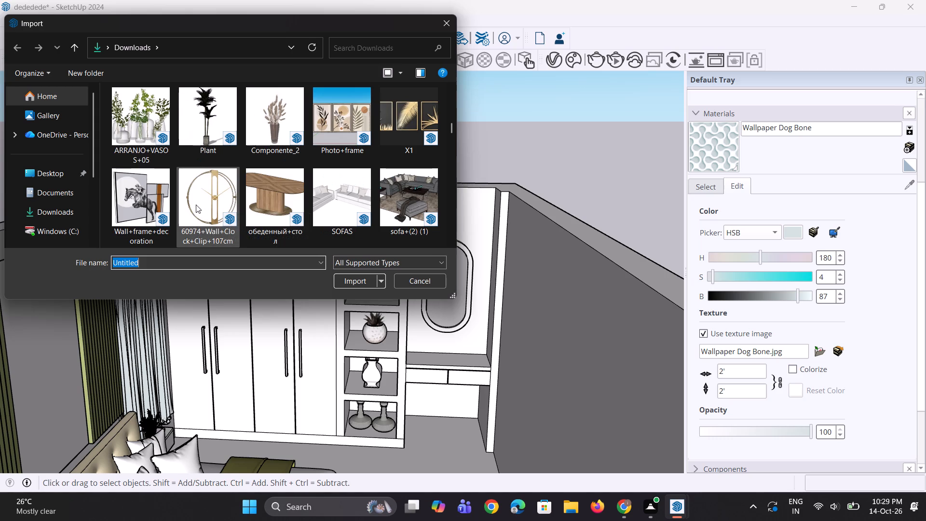
scroll(194, 205, "down", 2)
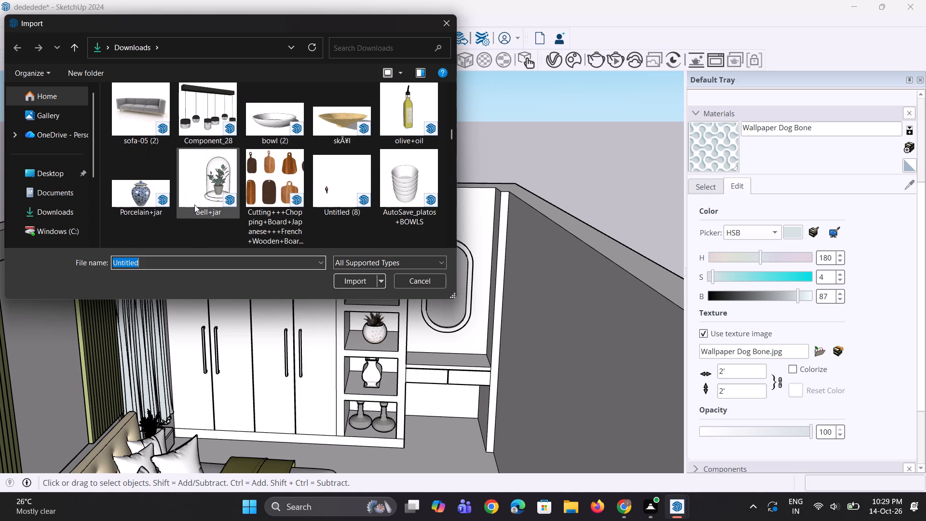
scroll(194, 205, "down", 2)
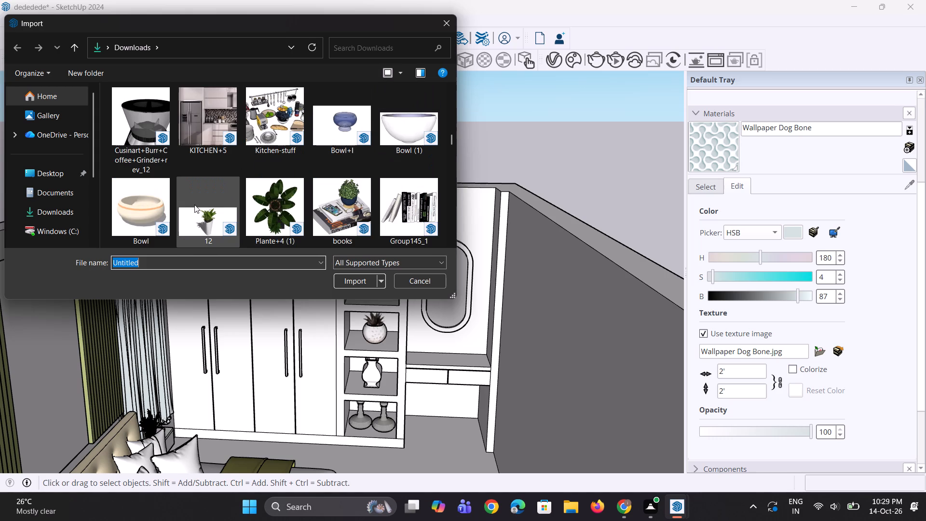
scroll(194, 205, "up", 1)
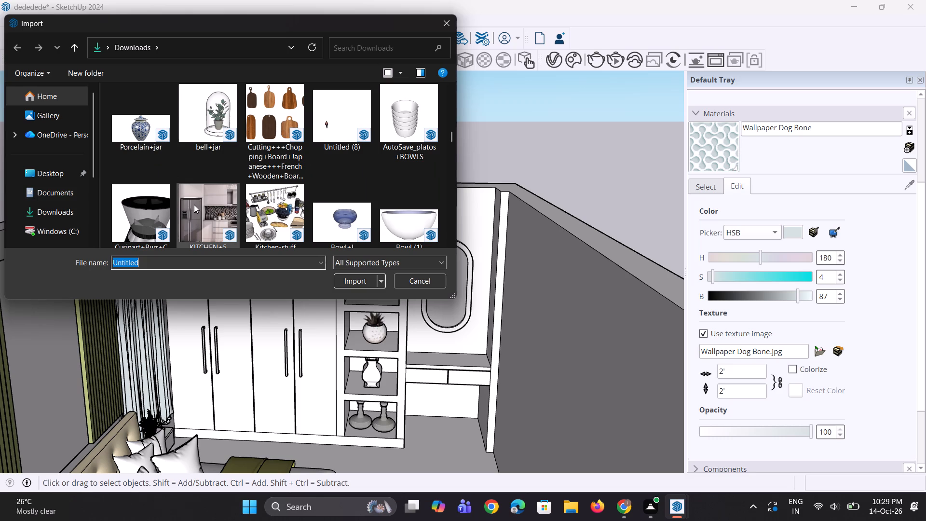
scroll(194, 205, "down", 1)
left_click(141, 102)
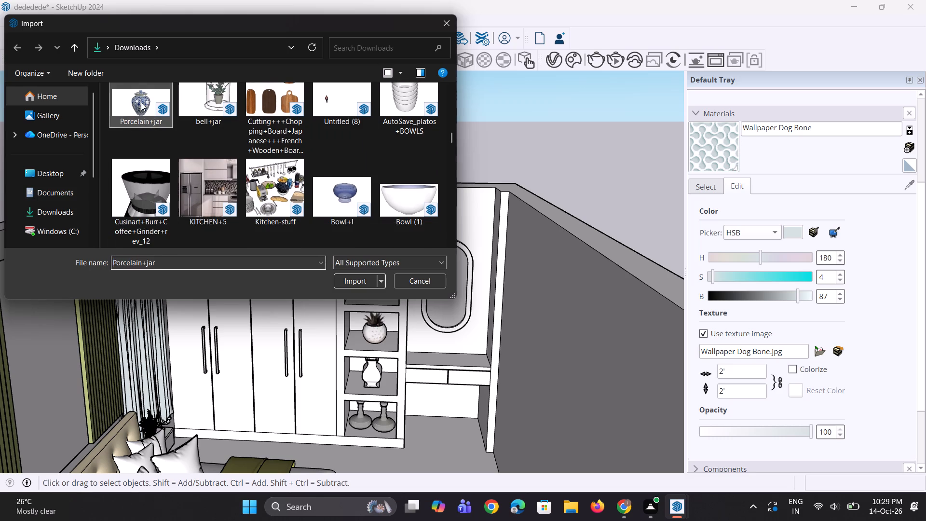
left_click(364, 286)
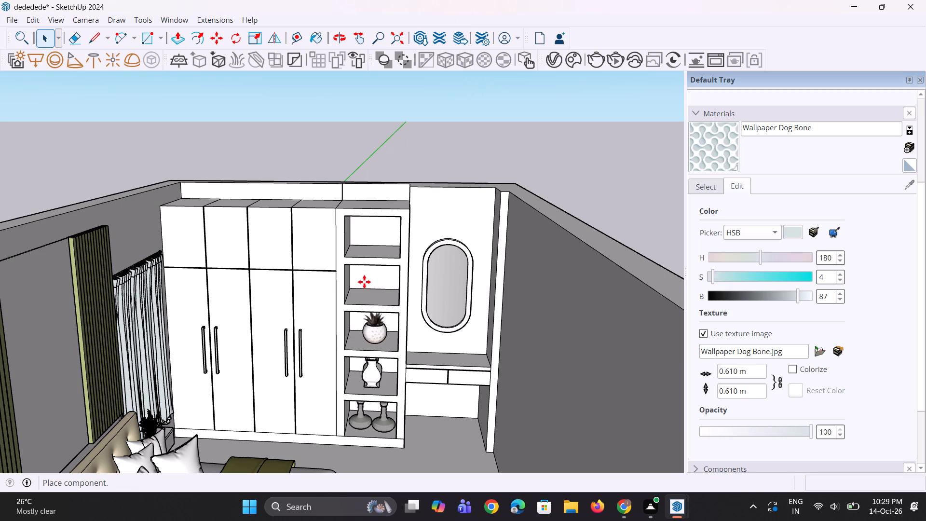
scroll(365, 289, "up", 5)
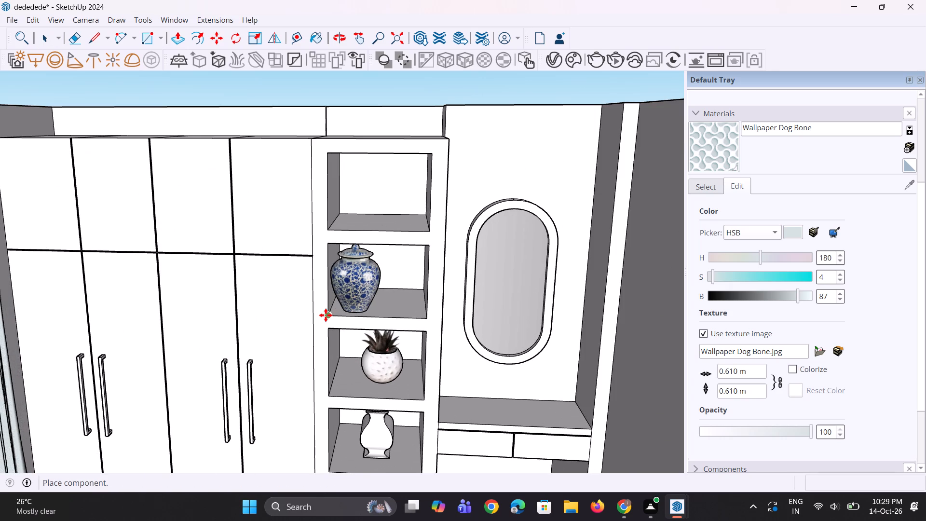
left_click(333, 314)
Move the porcelain jar about 6 3/8" toward the middle of its shelf compartment.
middle_click_drag(416, 287, 409, 235)
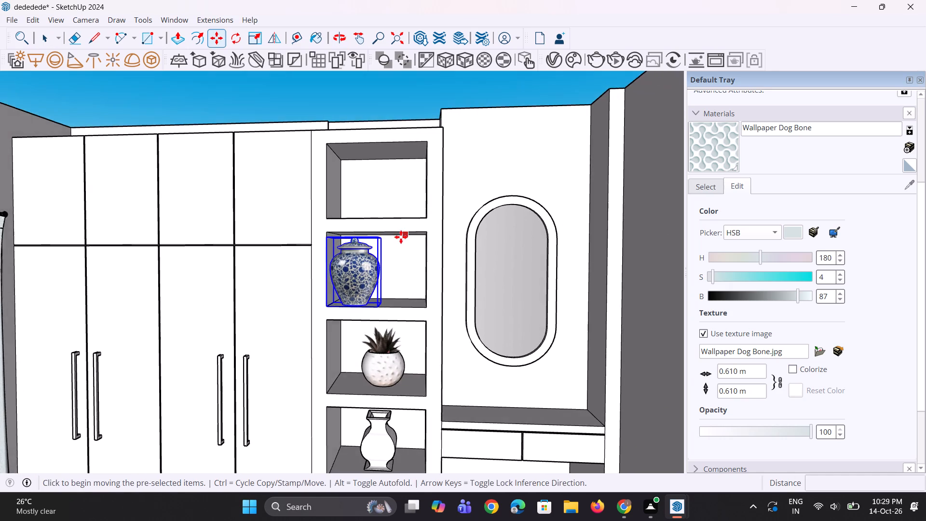
scroll(401, 237, "up", 6)
left_click(355, 288)
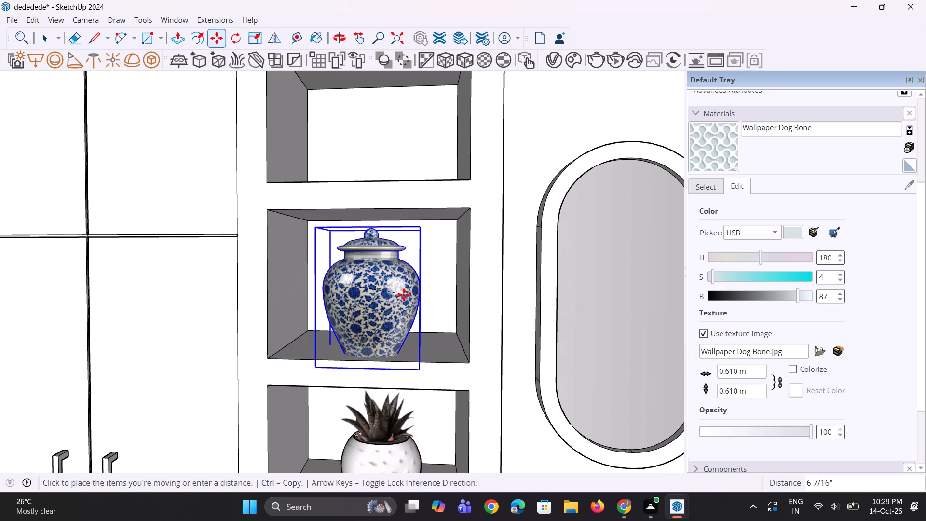
left_click(404, 289)
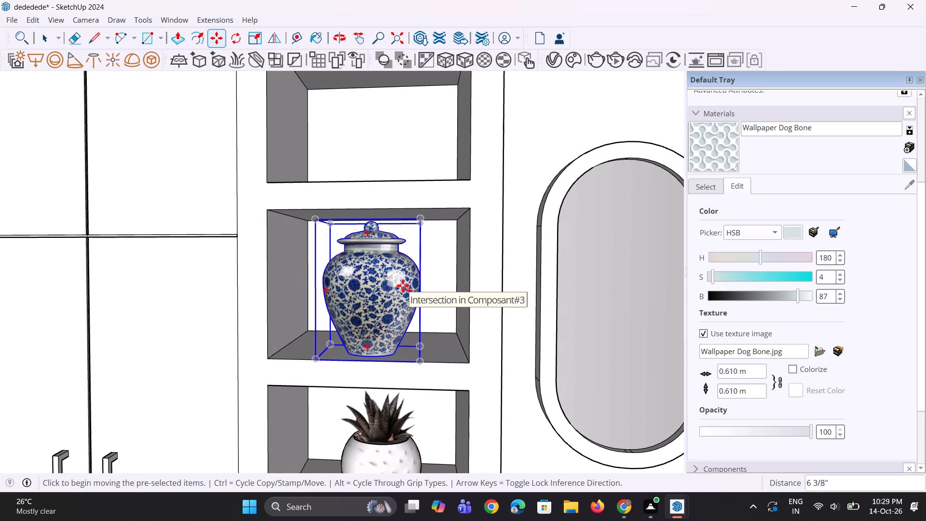
Shrink the porcelain jar slightly with a uniform scale from its top back corner.
key("s")
scroll(374, 249, "up", 2)
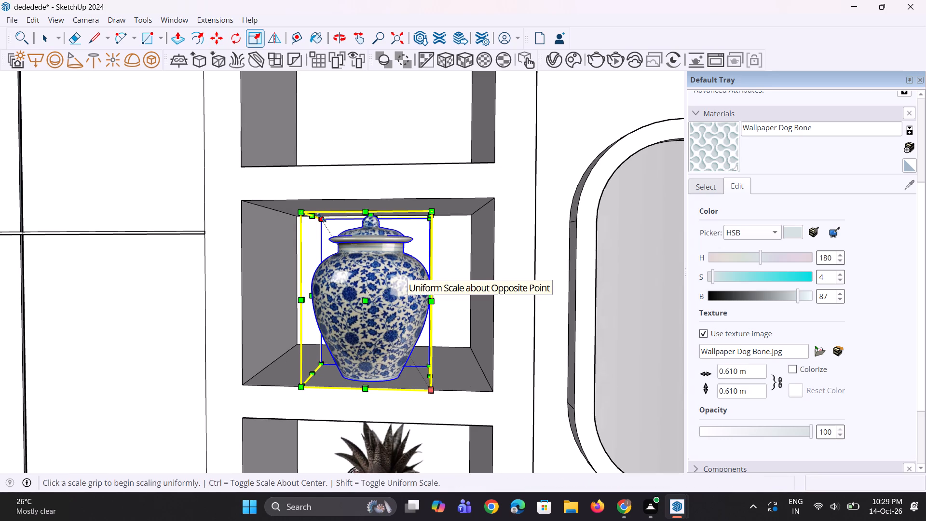
left_click(322, 218)
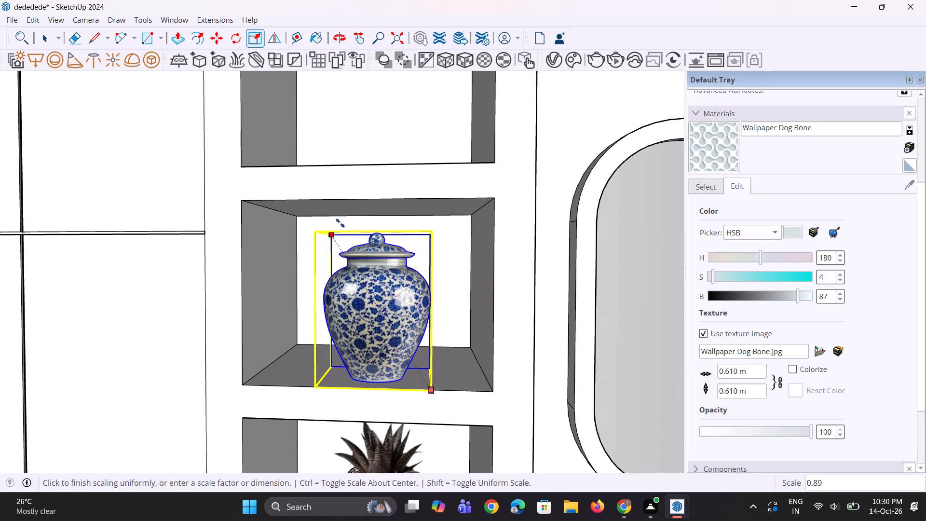
left_click(340, 221)
left_click(323, 221)
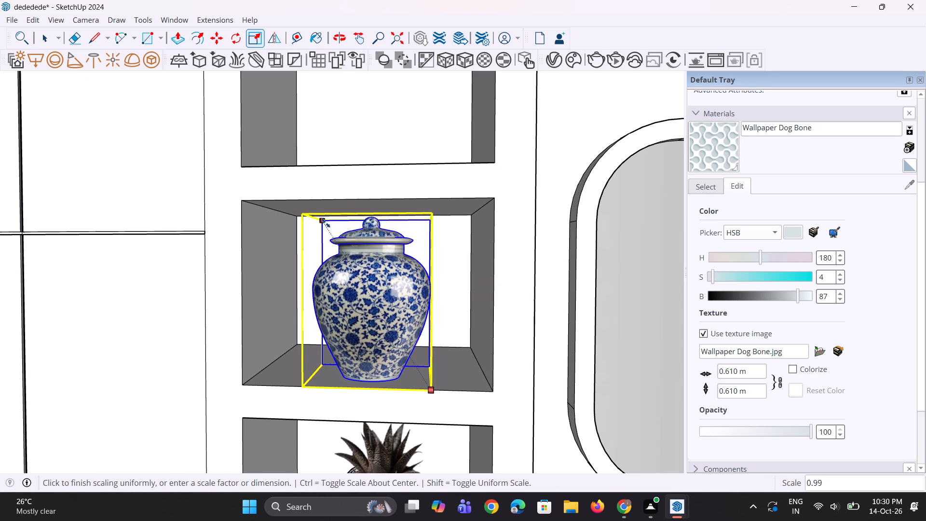
left_click(335, 232)
Move the porcelain jar about 3 3/16" toward the back of its shelf compartment, and deselect it.
middle_click_drag(365, 293, 337, 363)
scroll(347, 388, "up", 4)
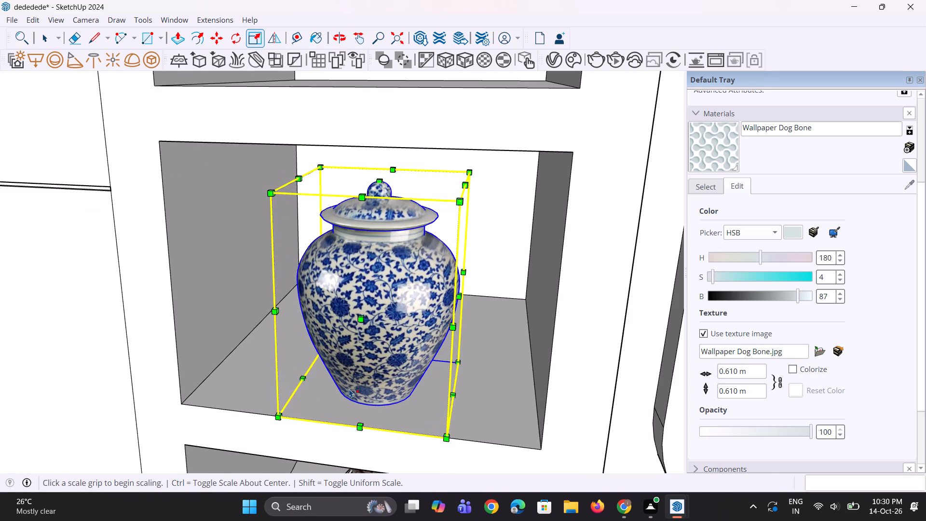
key("m")
left_click(357, 383)
left_click(364, 369)
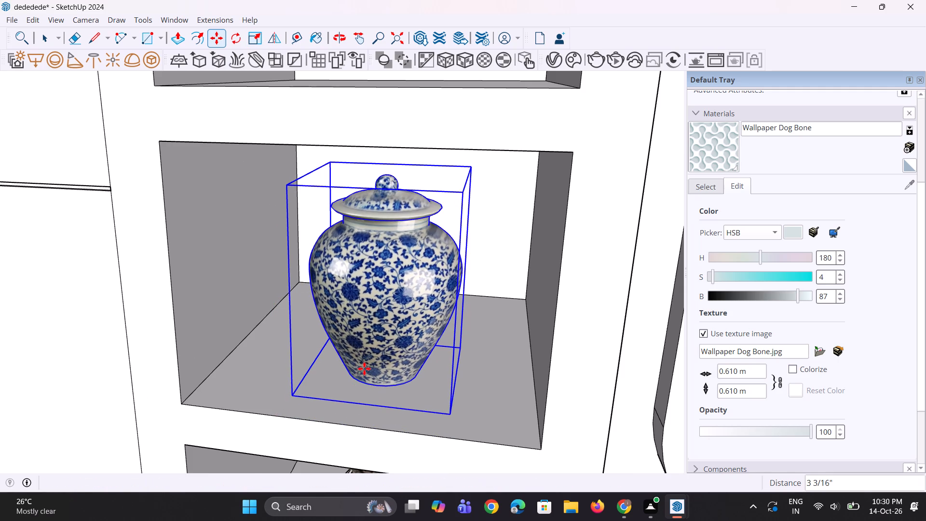
scroll(364, 368, "down", 5)
middle_click_drag(387, 323, 416, 293)
scroll(416, 293, "down", 10)
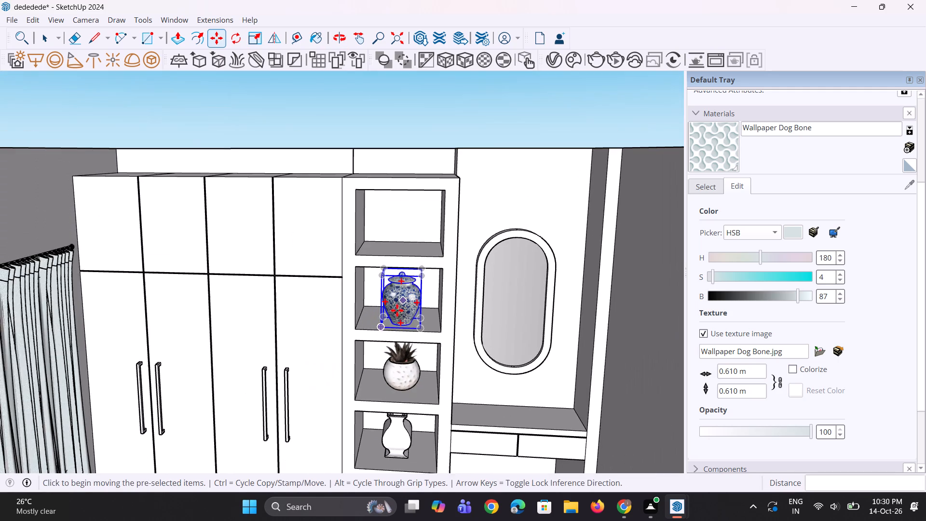
middle_click_drag(397, 310, 395, 301)
key("space")
key("space")
left_click(419, 124)
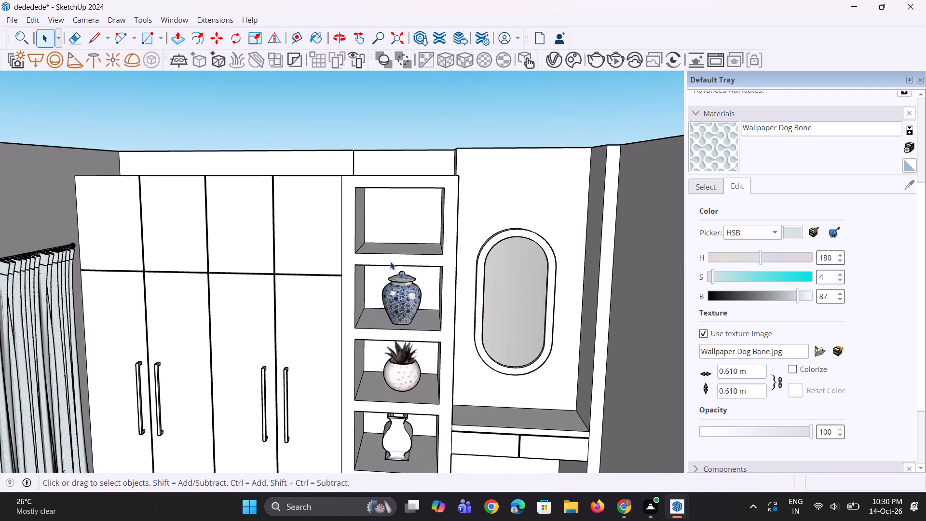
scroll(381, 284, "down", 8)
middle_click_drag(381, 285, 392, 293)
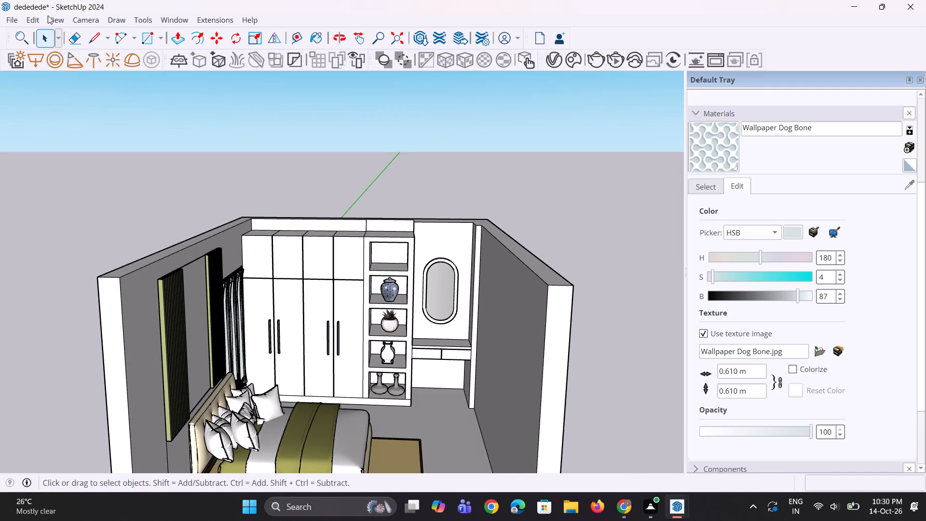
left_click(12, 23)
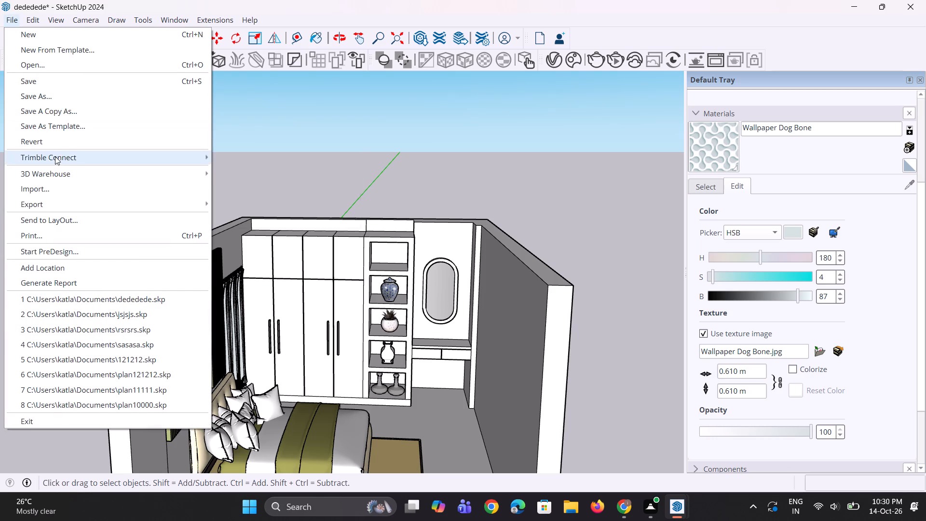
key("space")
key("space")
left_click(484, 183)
Open the porcelain jar component for editing, bring up the whites and greys of the Colors material collection, and leave the component.
scroll(434, 269, "up", 3)
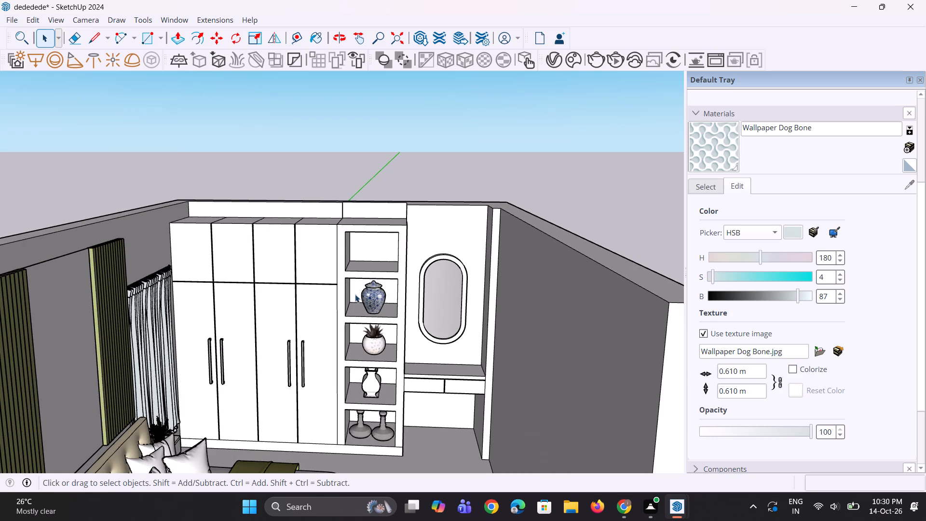
left_click(369, 303)
right_click(369, 303)
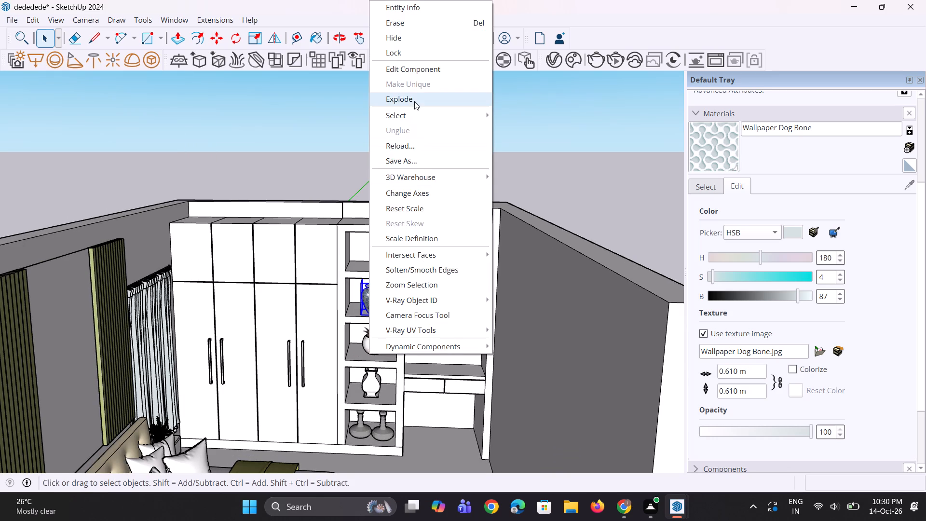
left_click(423, 72)
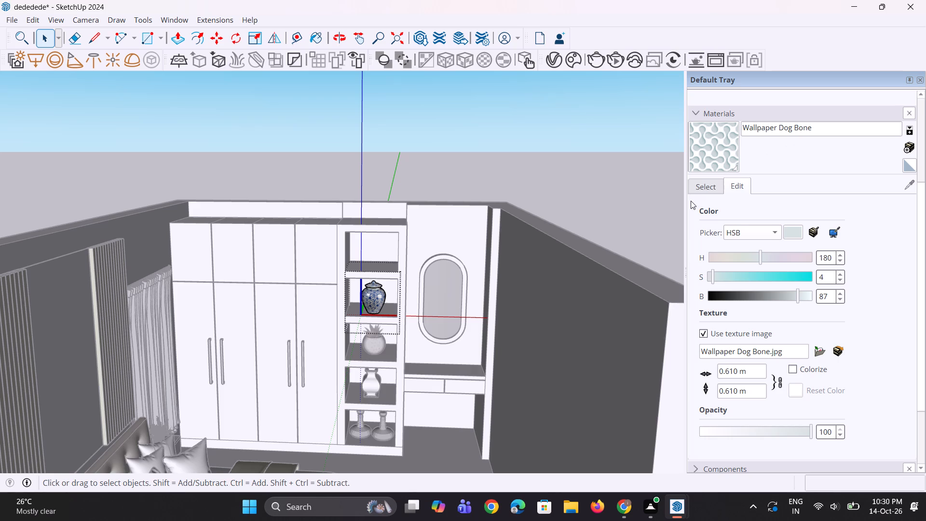
left_click(702, 192)
left_click(763, 199)
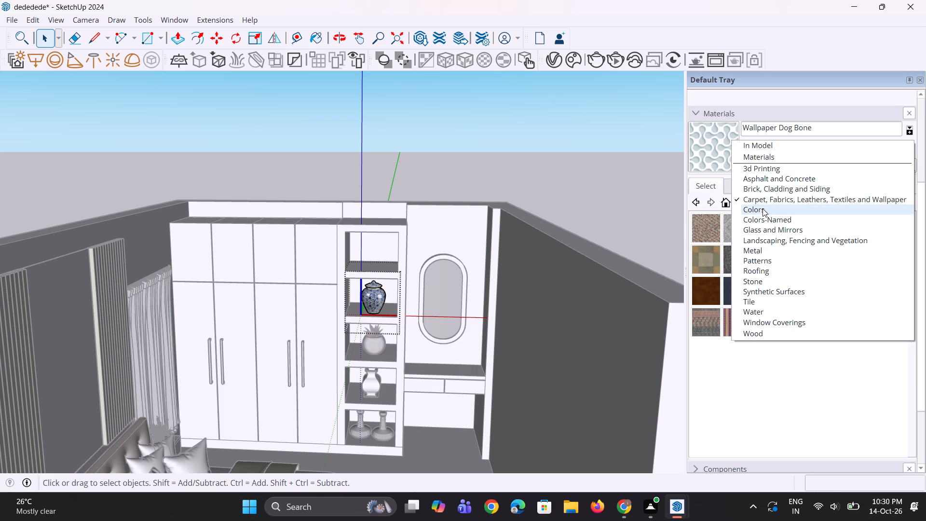
left_click(762, 211)
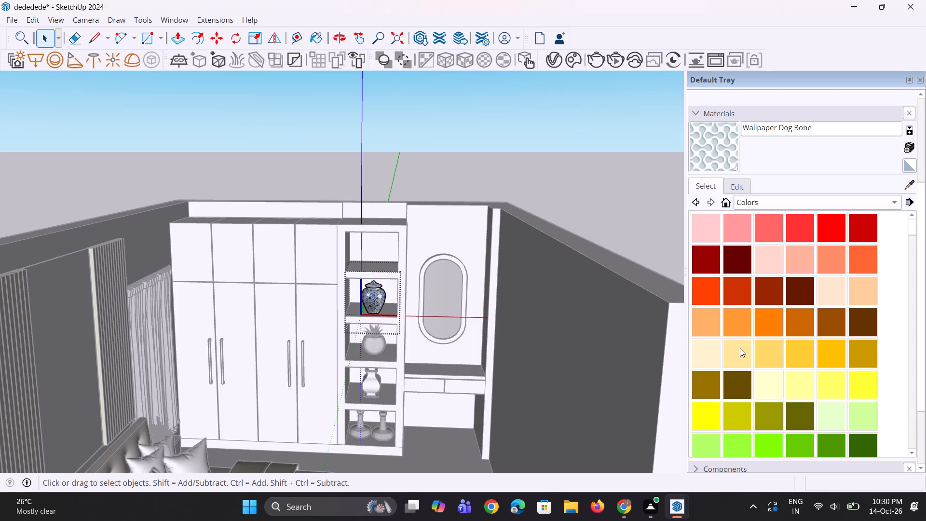
scroll(744, 349, "down", 15)
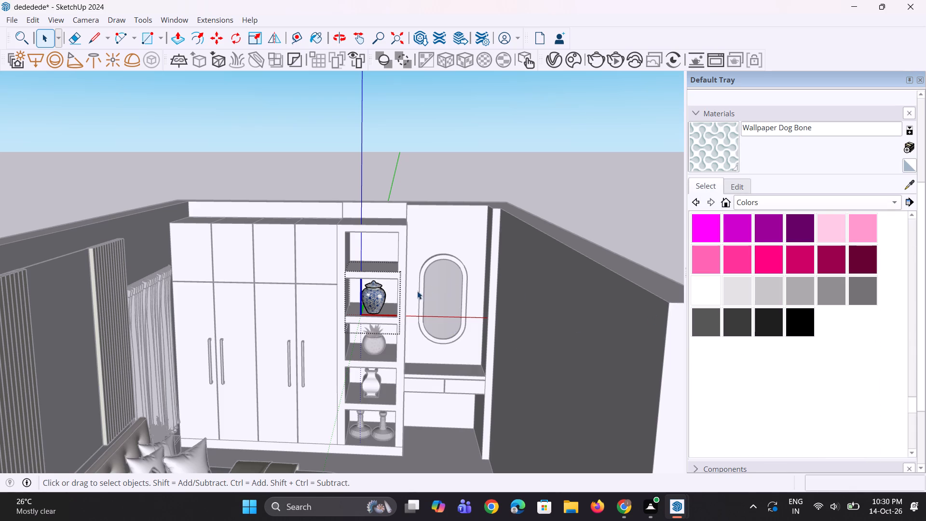
right_click(375, 302)
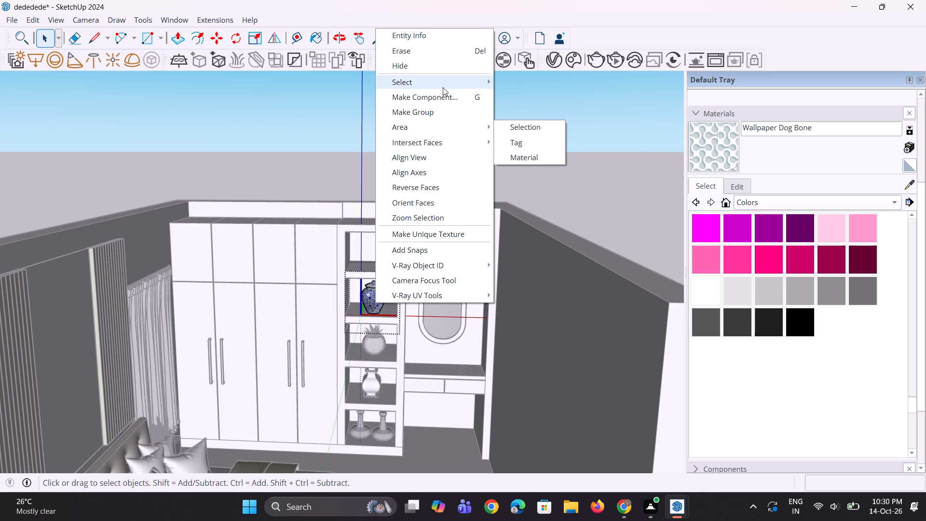
left_click(563, 208)
Paint the porcelain jar's body and lid inside its component with the white Color M00, and close the component.
scroll(386, 289, "up", 3)
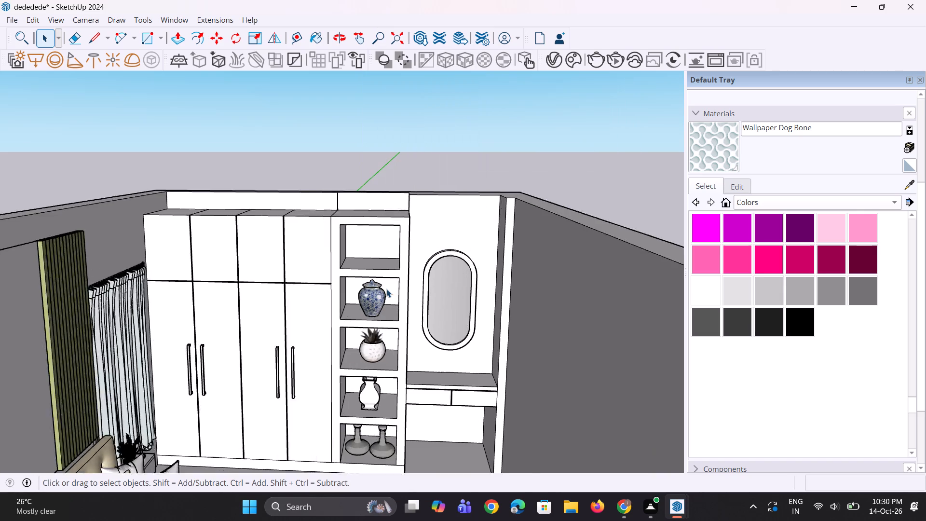
left_click(376, 300)
right_click(376, 300)
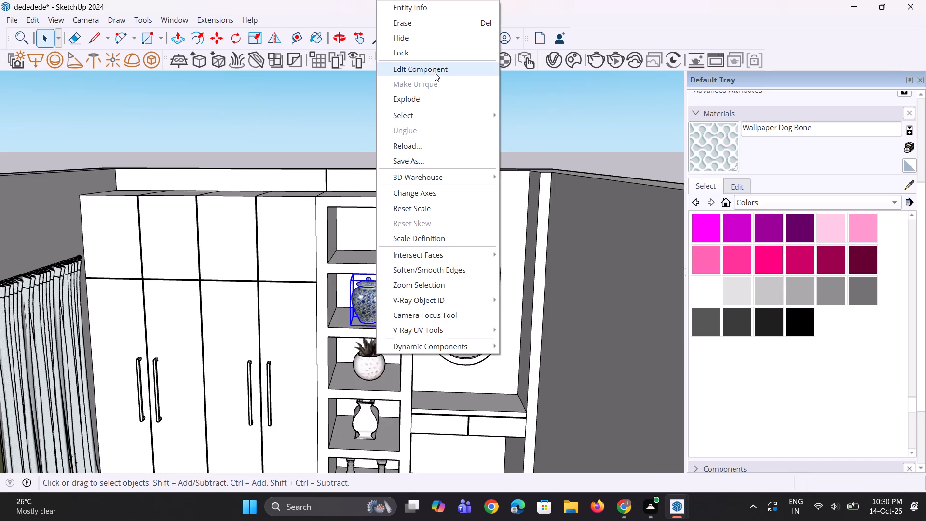
left_click(435, 72)
left_click(711, 294)
left_click(383, 307)
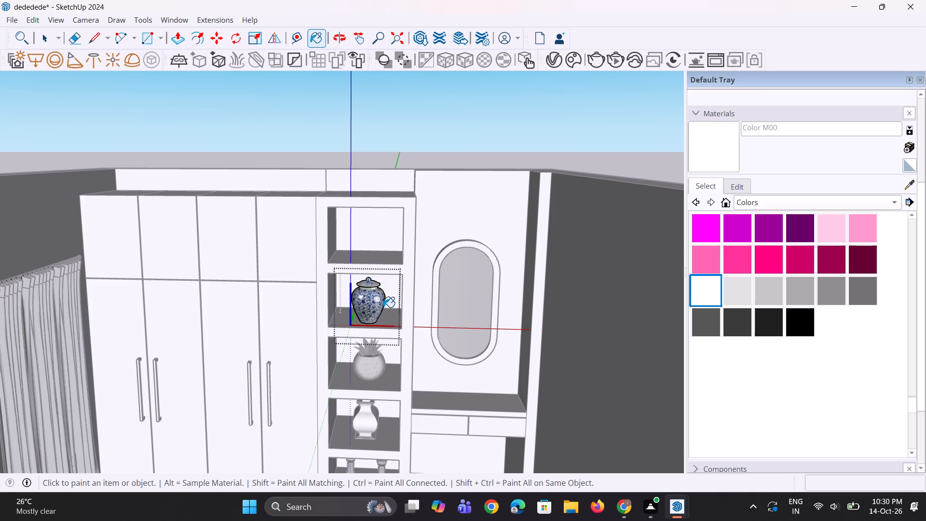
left_click(380, 307)
scroll(374, 286, "up", 6)
double_click(376, 281)
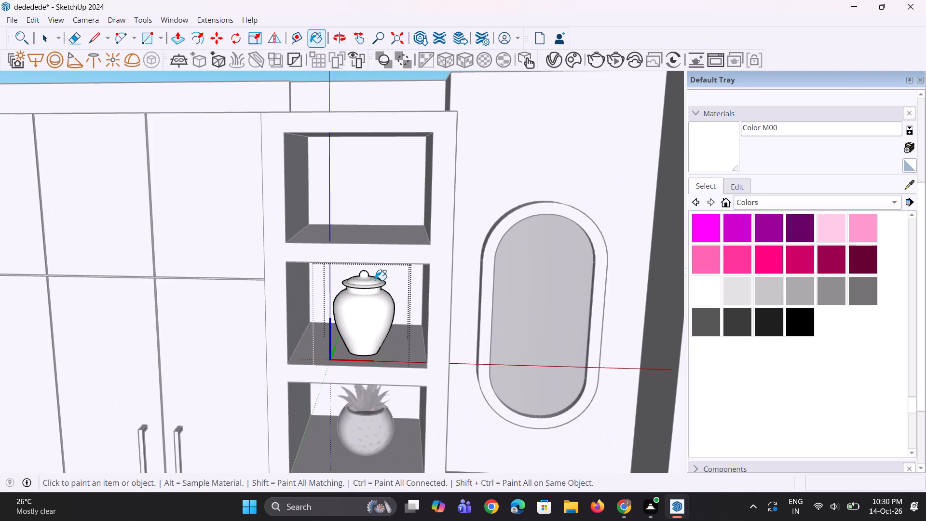
scroll(357, 287, "down", 10)
key("space")
key("space")
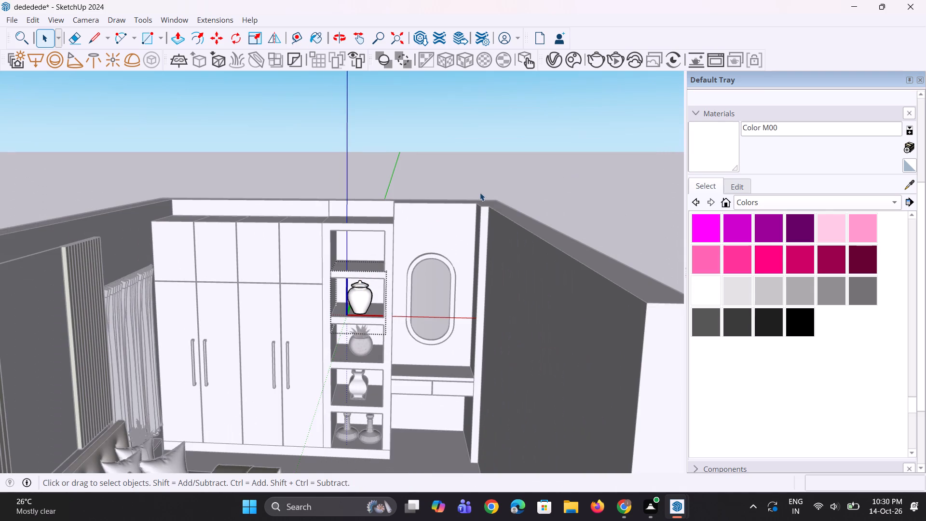
double_click(482, 190)
scroll(283, 233, "down", 4)
scroll(275, 263, "up", 3)
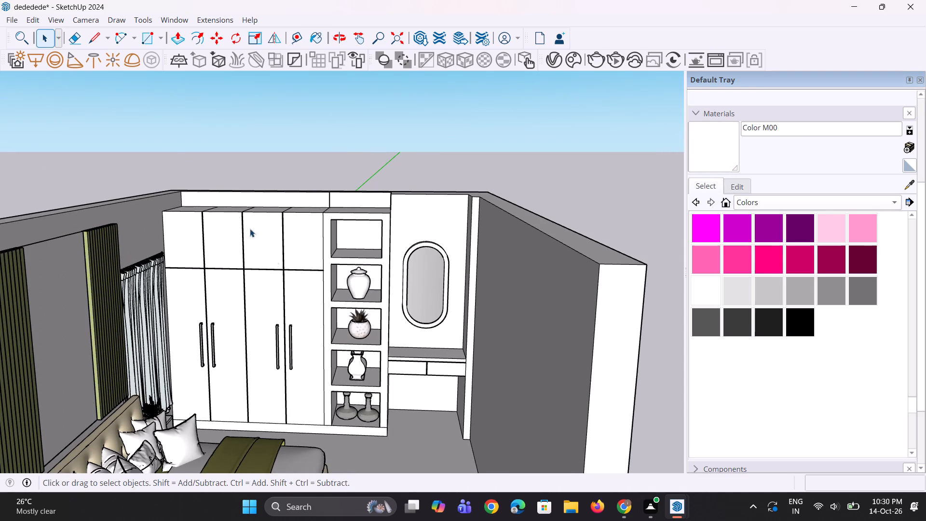
Import the Plant1 model from Downloads and place it on the floor of the empty top shelf compartment.
left_click(21, 22)
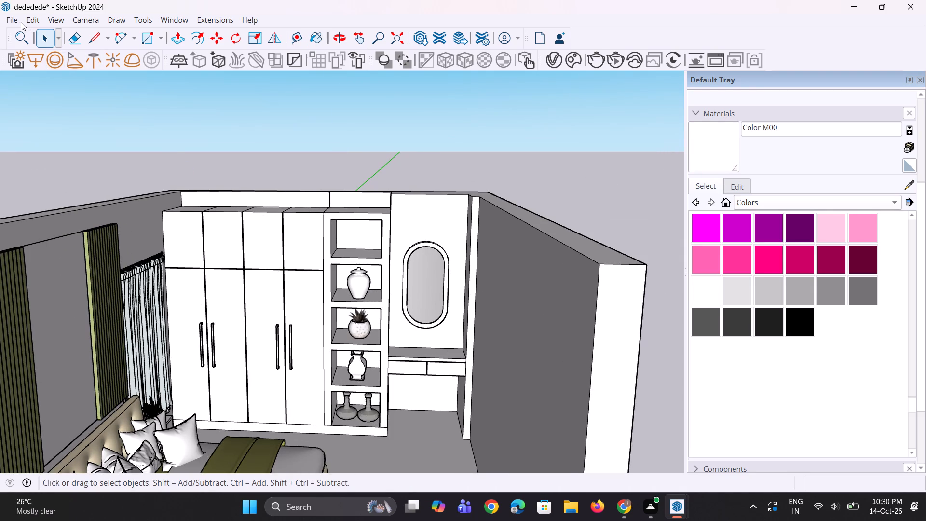
left_click(21, 22)
left_click(17, 21)
left_click(30, 188)
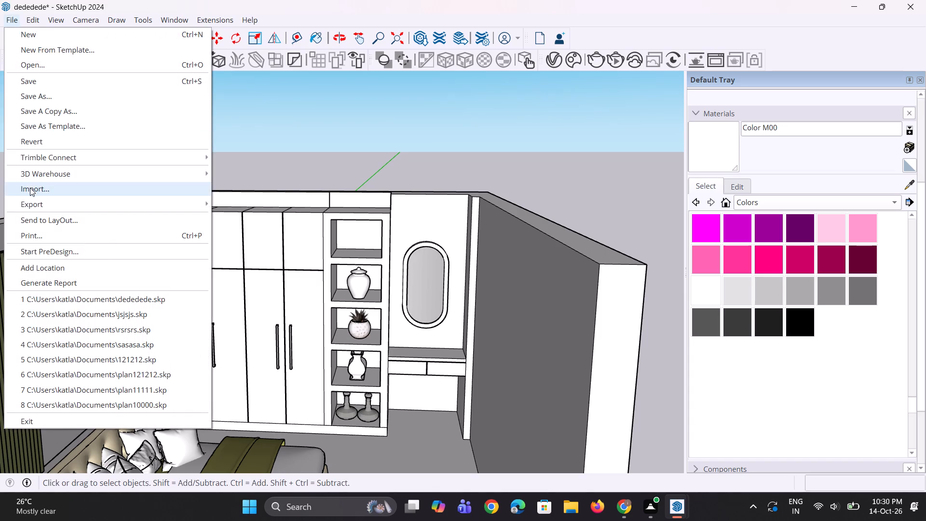
scroll(203, 211, "down", 5)
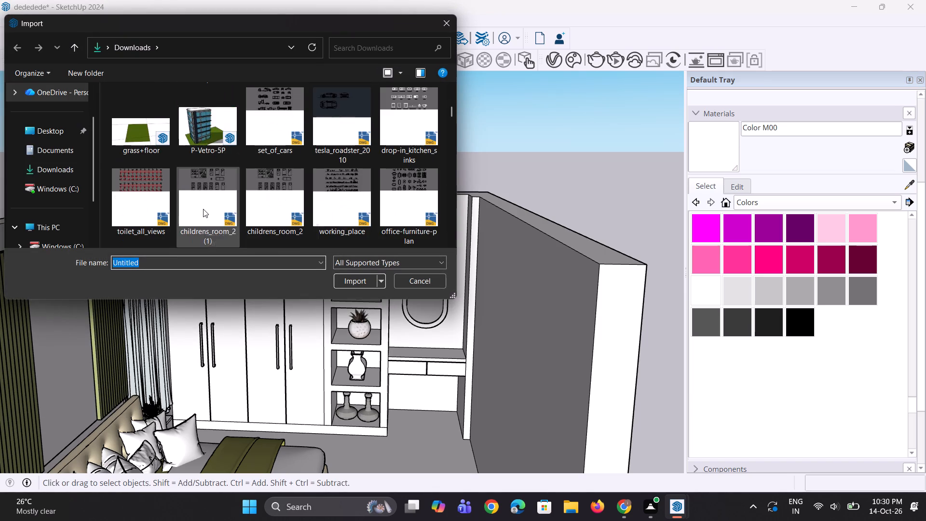
scroll(204, 206, "down", 5)
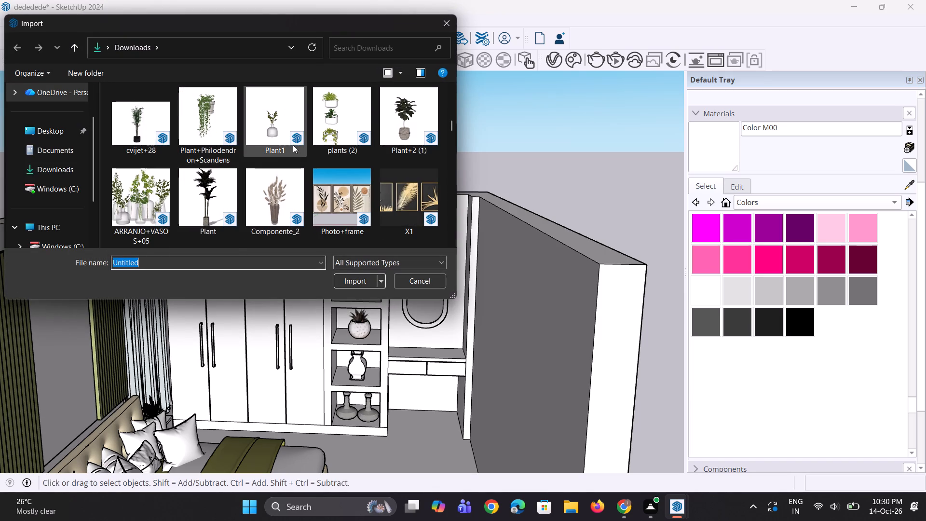
left_click(275, 121)
left_click(359, 286)
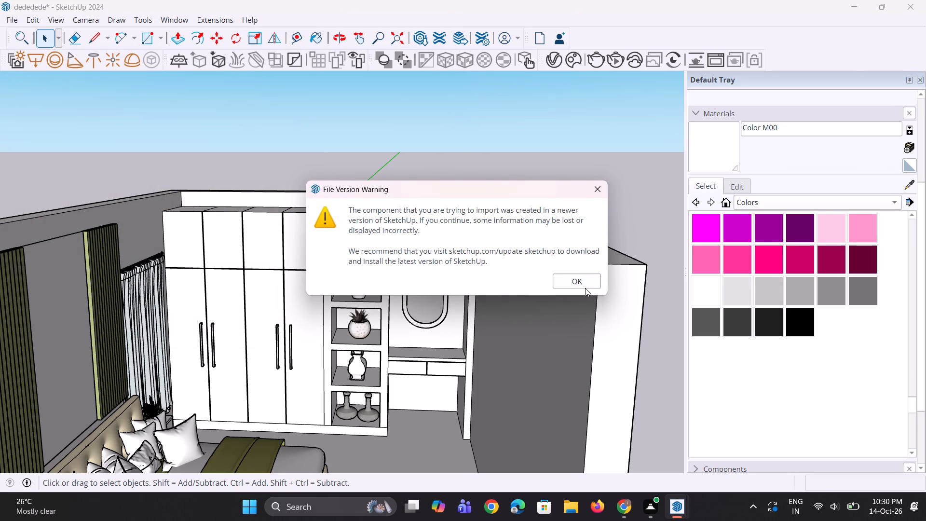
left_click(585, 288)
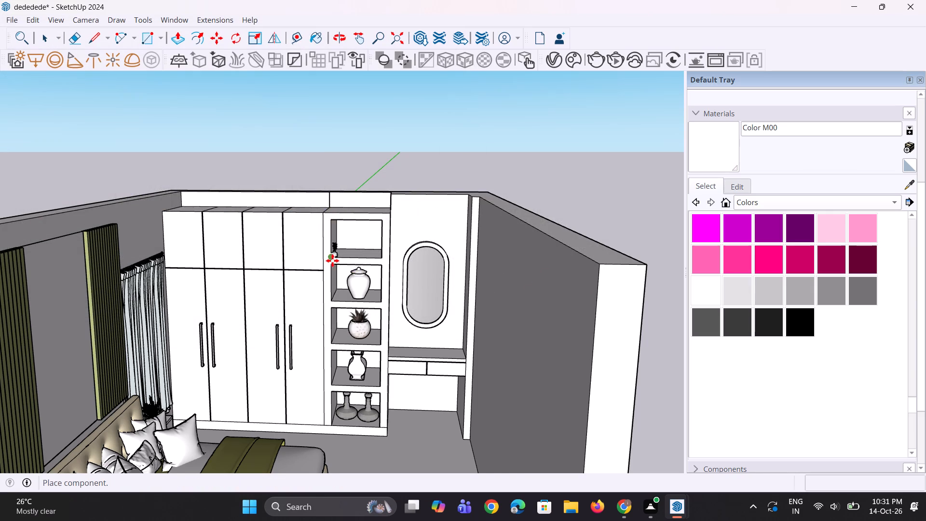
scroll(332, 260, "up", 5)
left_click(356, 257)
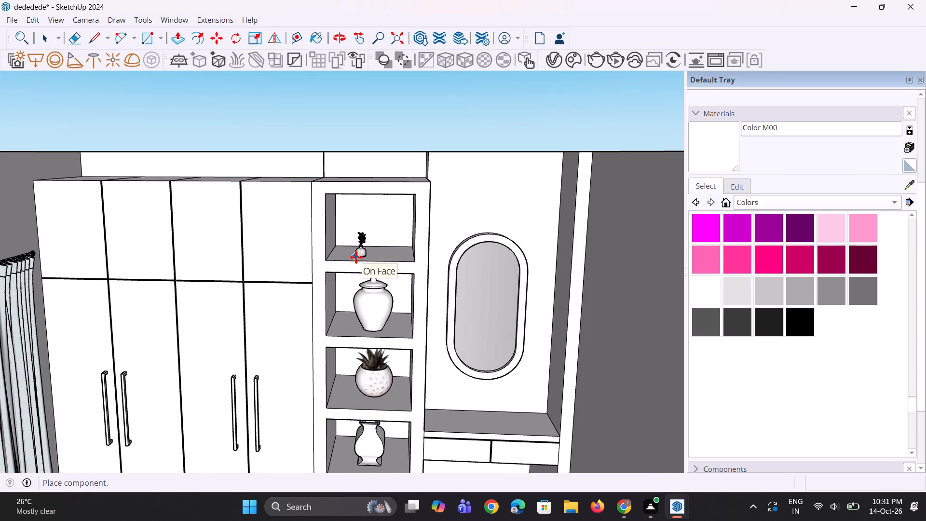
Enlarge the imported Plant1 uniformly from a top corner in the top shelf compartment.
scroll(391, 260, "up", 1)
middle_click_drag(391, 260, 337, 283)
scroll(336, 260, "up", 10)
key("s")
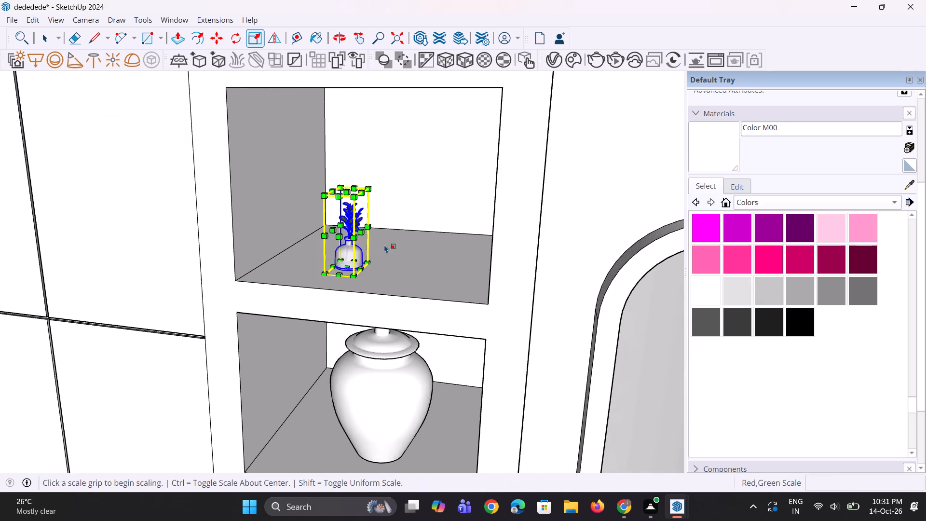
scroll(399, 207, "up", 3)
left_click(353, 178)
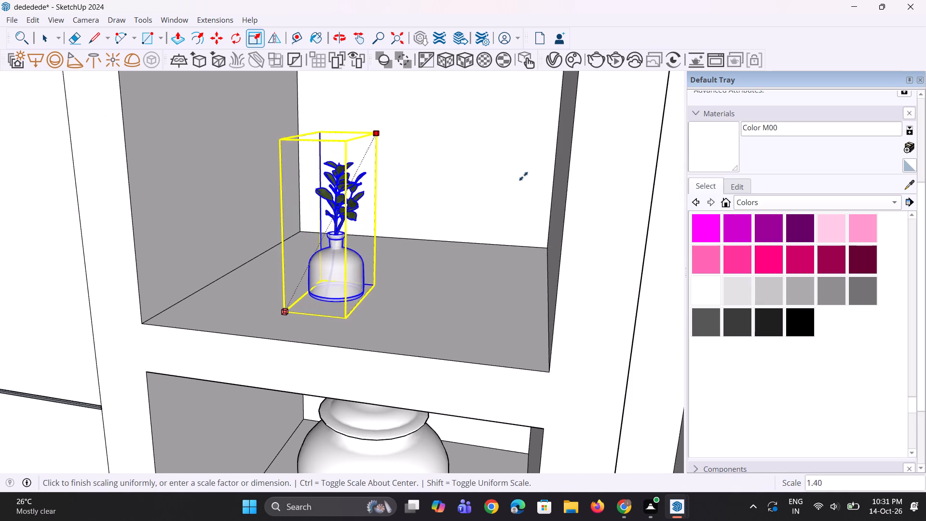
left_click(531, 153)
Widen Plant1 along the red axis, and enlarge it uniformly from a top back corner to better fill the top compartment.
left_click(376, 201)
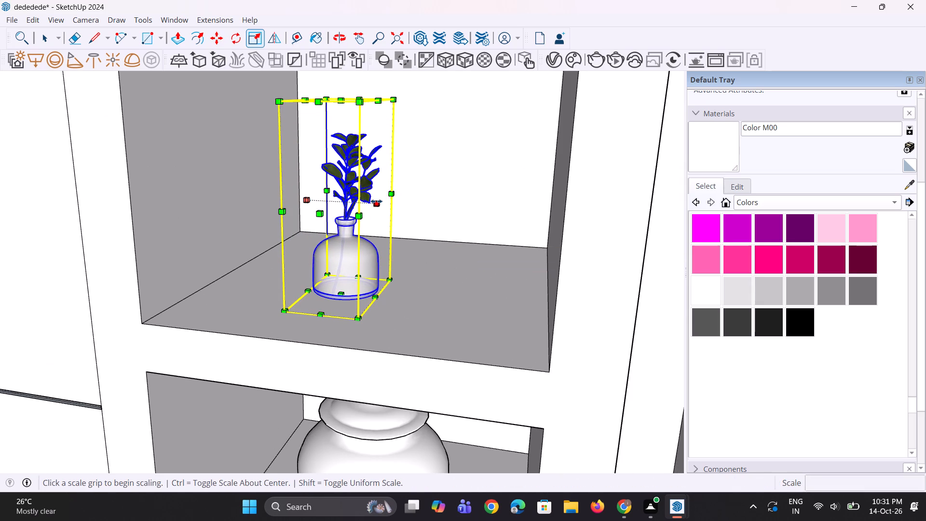
left_click(429, 212)
scroll(420, 256, "down", 4)
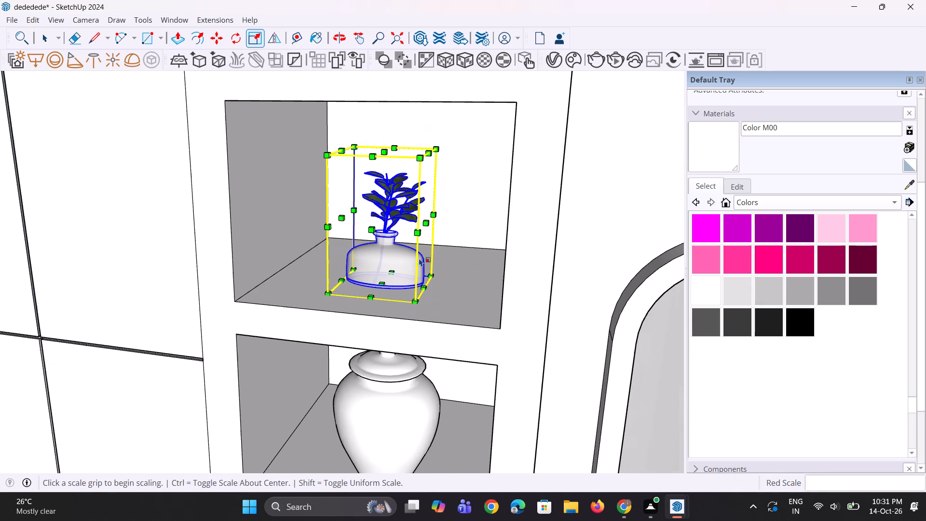
left_click(358, 148)
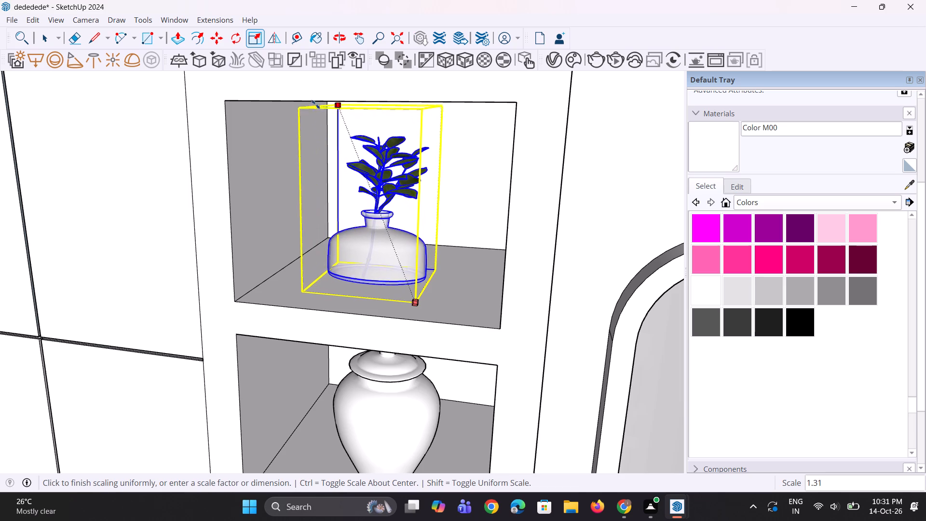
left_click(304, 95)
scroll(391, 269, "down", 4)
middle_click_drag(395, 263, 411, 246)
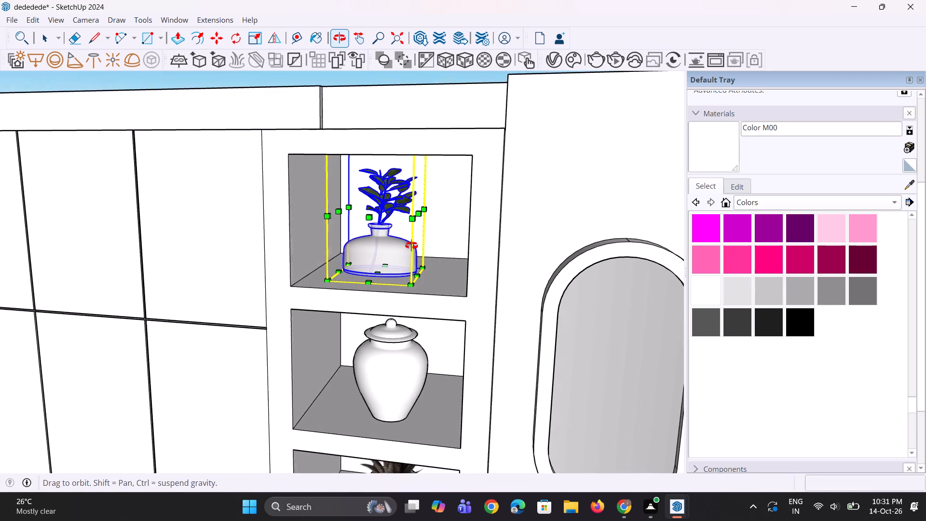
Narrow Plant1 along the red axis to a scale of 0.94 in the top shelf compartment, and deselect it.
middle_click_drag(411, 246, 414, 249)
scroll(416, 274, "down", 5)
middle_click_drag(412, 270, 407, 247)
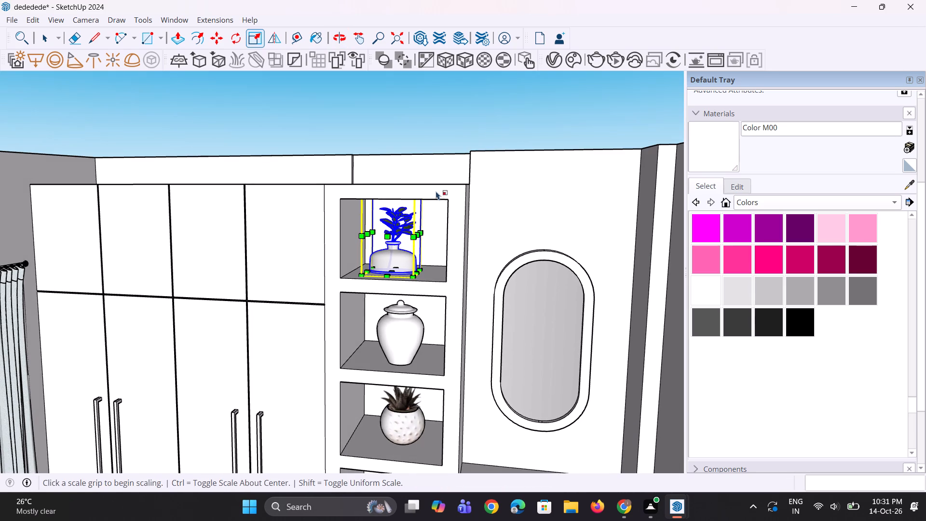
key("space")
key("space")
left_click(474, 123)
middle_click_drag(370, 316, 390, 323)
scroll(398, 288, "up", 1)
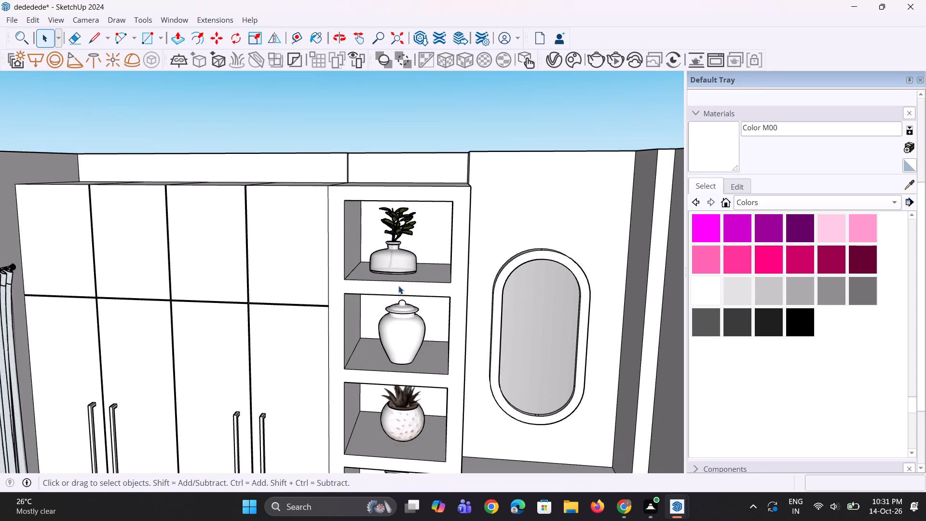
scroll(398, 286, "up", 4)
left_click(408, 260)
scroll(408, 259, "up", 3)
key("s")
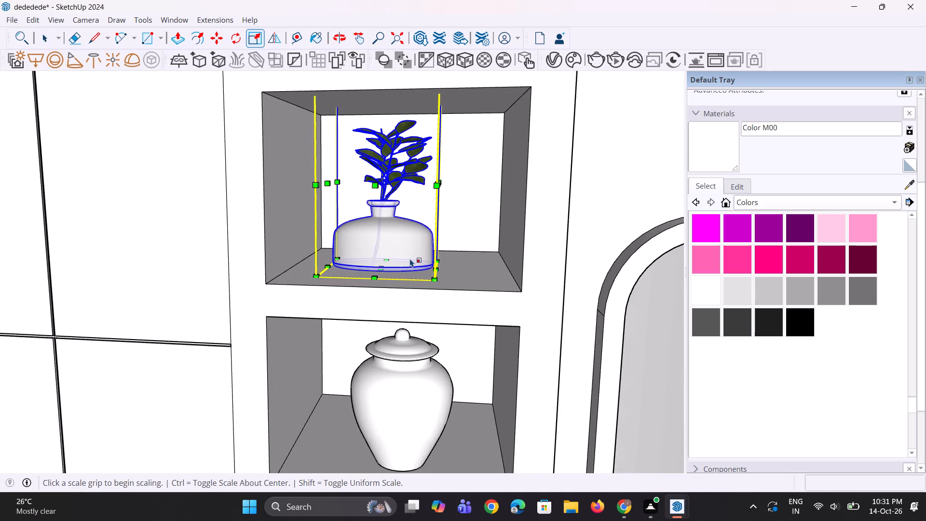
scroll(410, 259, "up", 3)
middle_click_drag(443, 192, 382, 220)
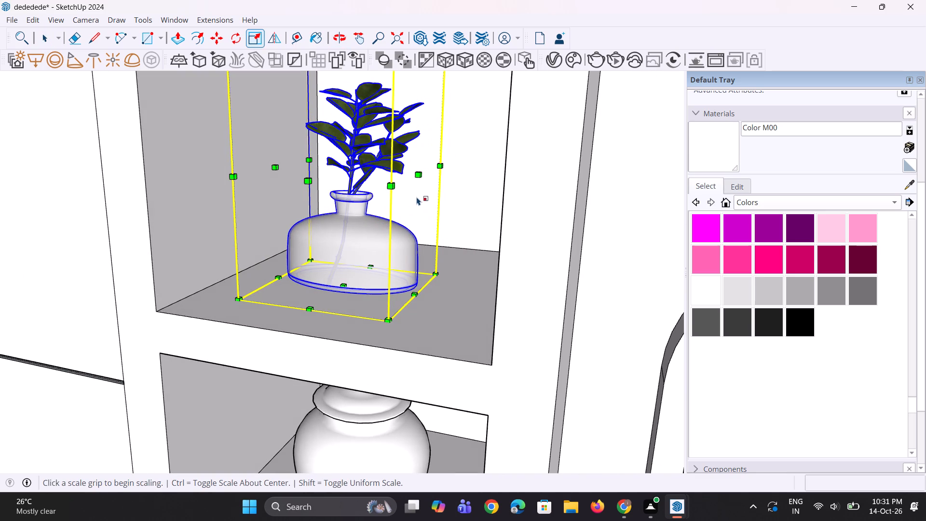
left_click(422, 177)
left_click(410, 171)
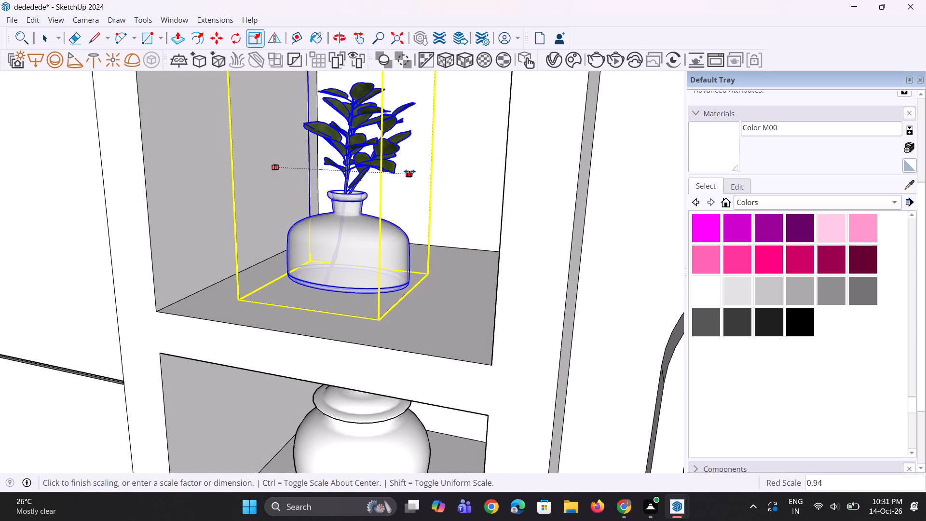
scroll(366, 304, "down", 10)
middle_click_drag(419, 276, 457, 274)
key("space")
key("space")
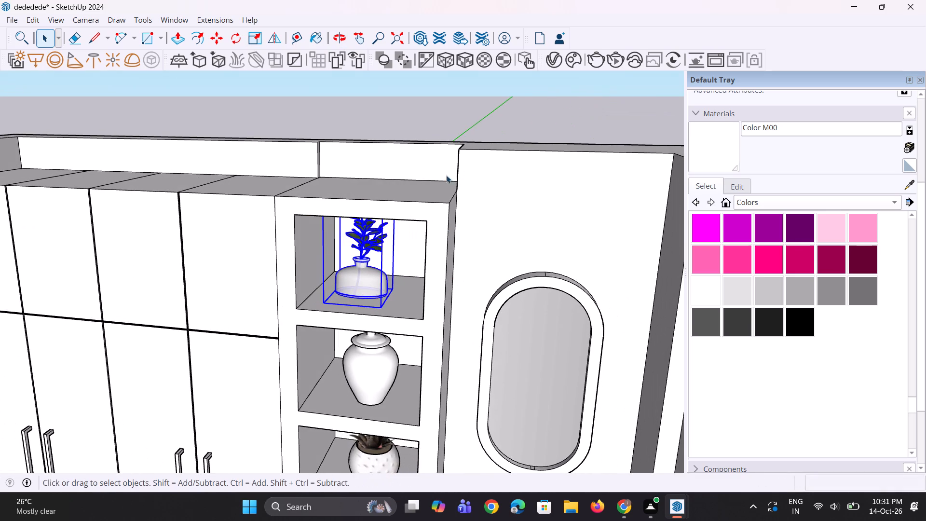
left_click(474, 123)
Inspect the decorated open shelves up close and within the whole bedroom.
middle_click_drag(402, 268, 420, 221)
scroll(336, 226, "up", 3)
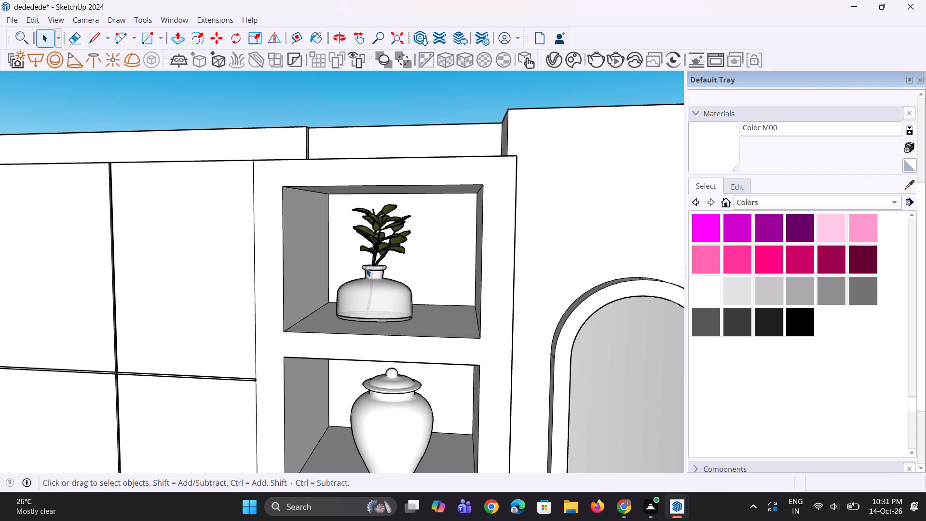
scroll(366, 269, "down", 18)
middle_click_drag(362, 283, 368, 292)
scroll(379, 364, "up", 11)
scroll(365, 382, "down", 10)
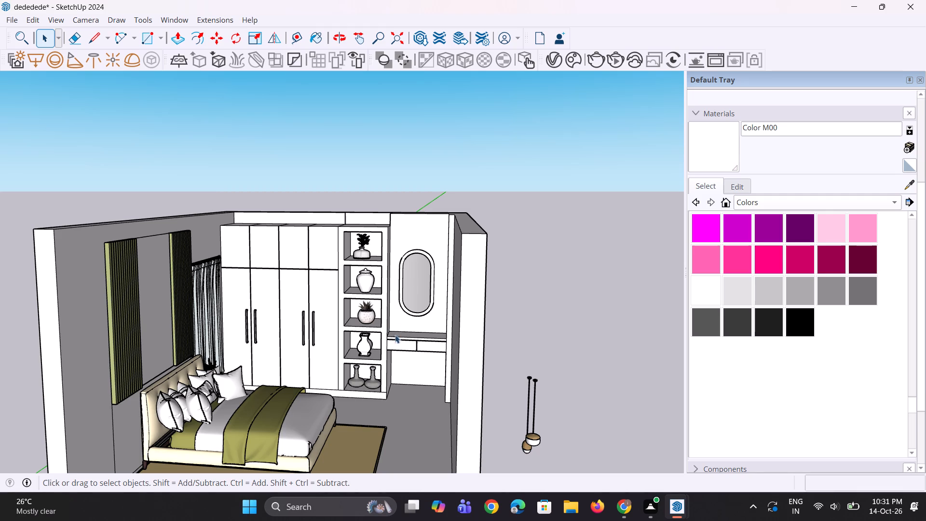
Switch to 3D Warehouse in Chrome and search the models for "puffs".
left_click(617, 506)
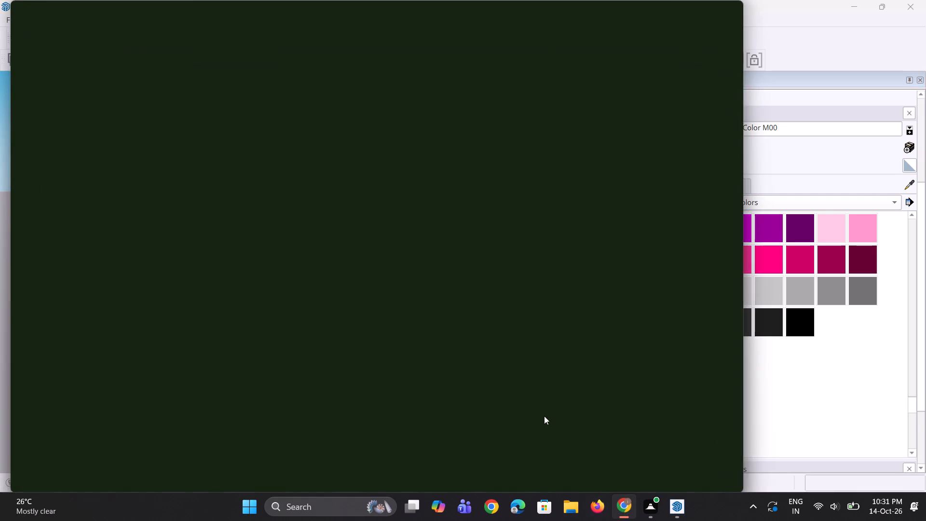
left_click(440, 76)
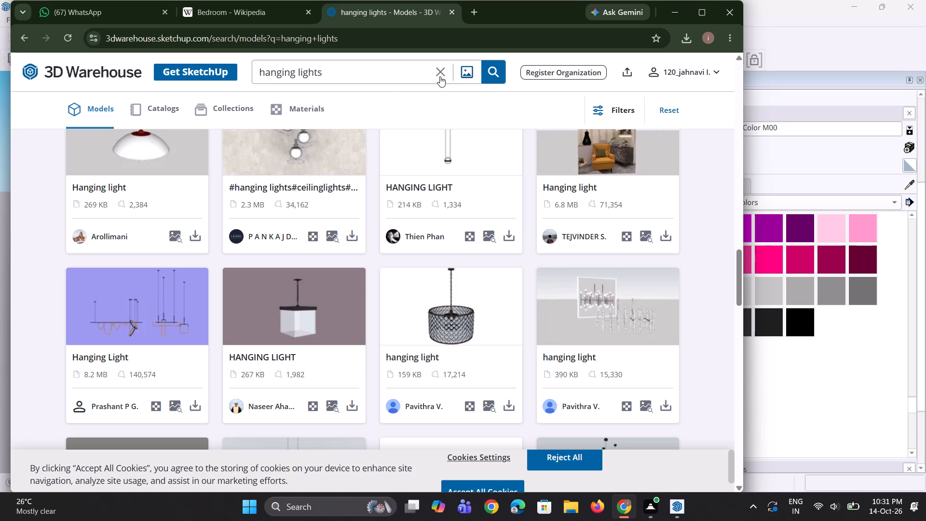
type("puffs")
key("Return")
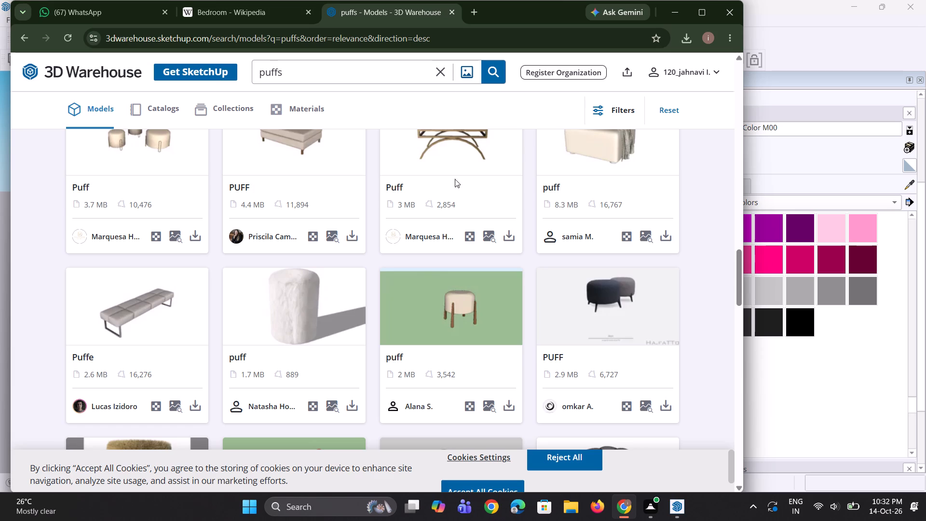
Browse the puff results and download the 2.4 MB model of two grey cylindrical stools with gold bases as a SketchUp file.
scroll(450, 229, "up", 3)
scroll(383, 276, "up", 4)
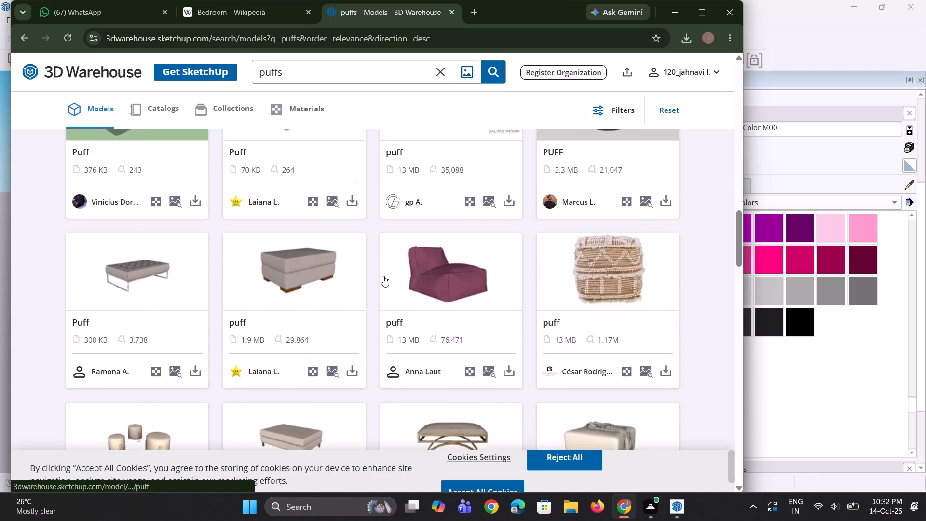
scroll(383, 276, "up", 6)
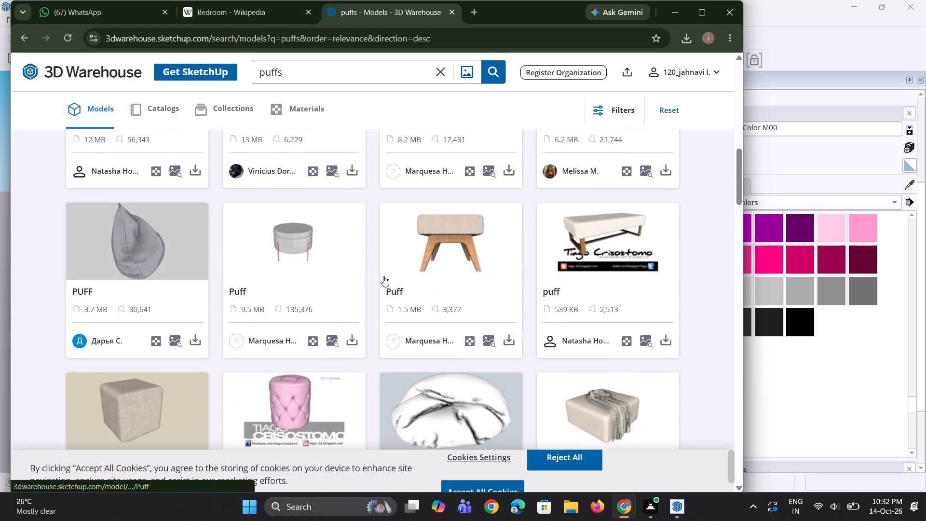
scroll(383, 276, "up", 6)
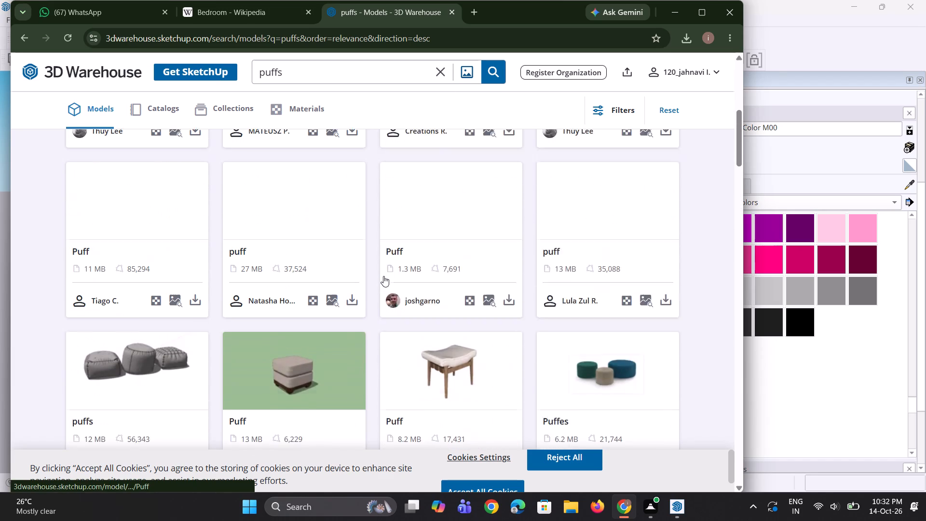
scroll(428, 274, "up", 4)
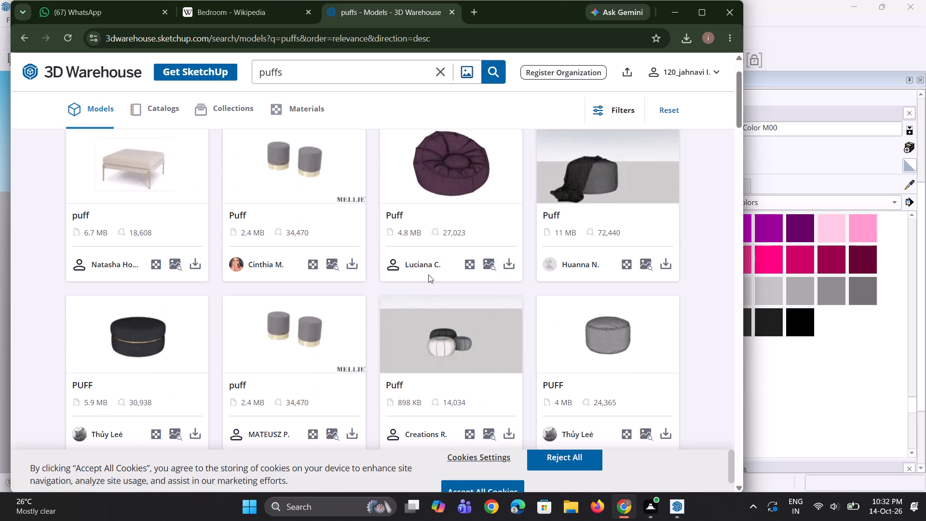
scroll(428, 274, "up", 1)
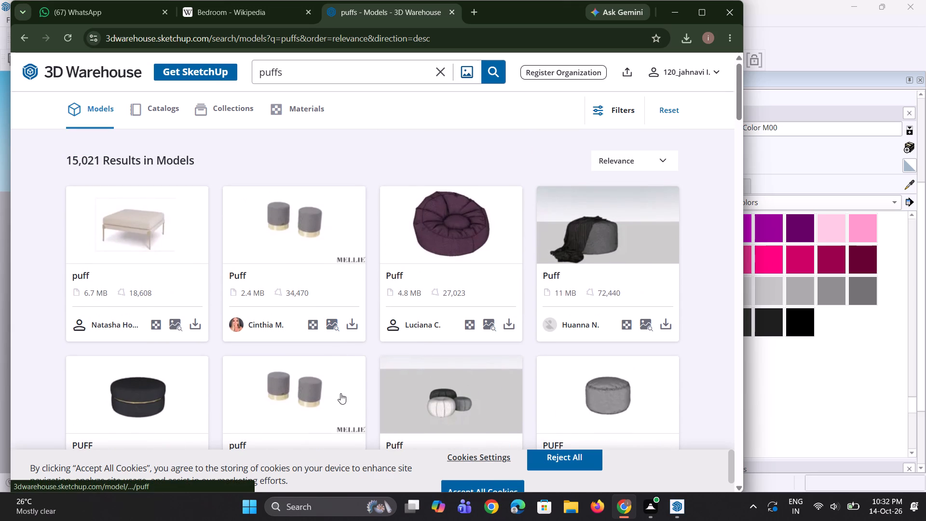
scroll(340, 371, "down", 3)
left_click(354, 314)
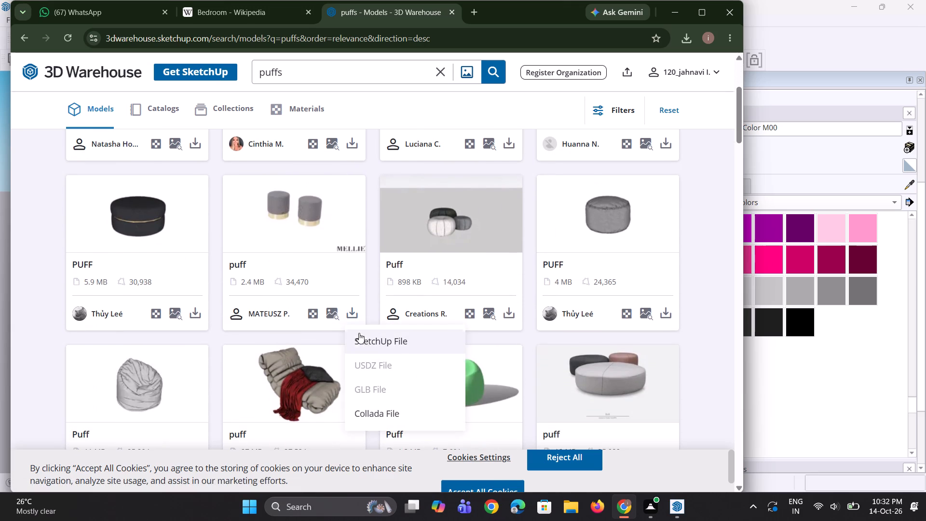
left_click(362, 338)
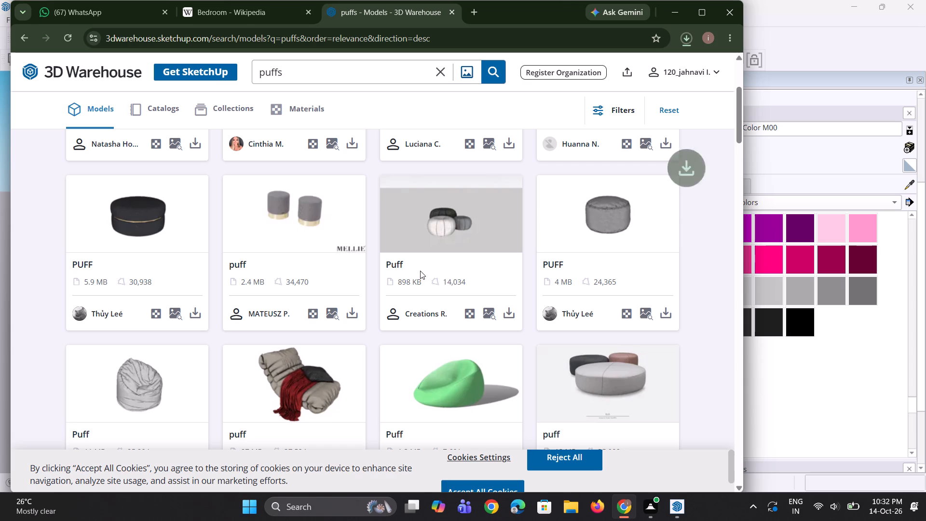
Search 3D Warehouse for "vessels" and browse the results for a decor model.
scroll(416, 286, "up", 3)
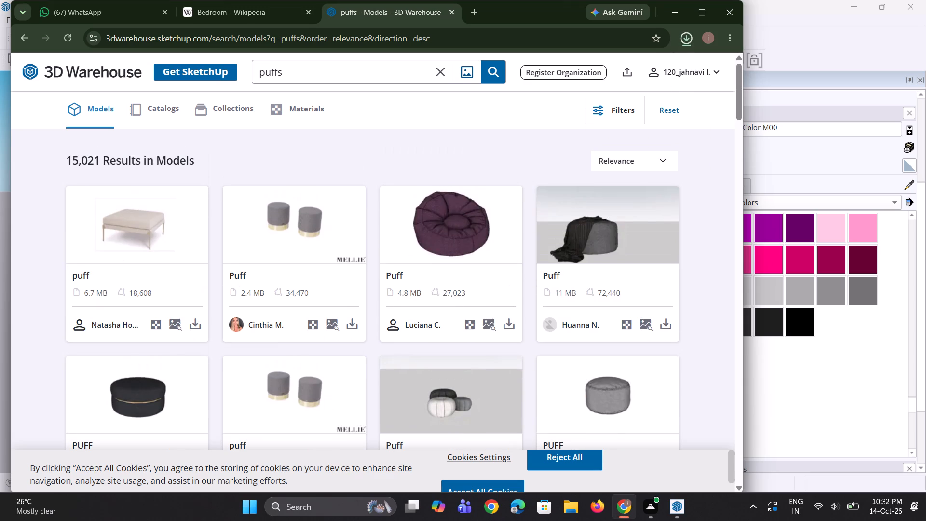
left_click(435, 76)
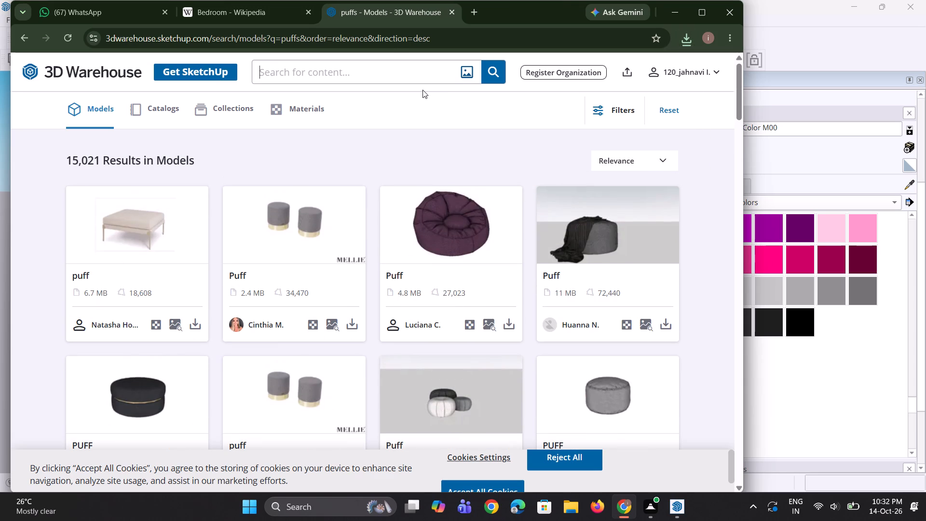
type("vesse")
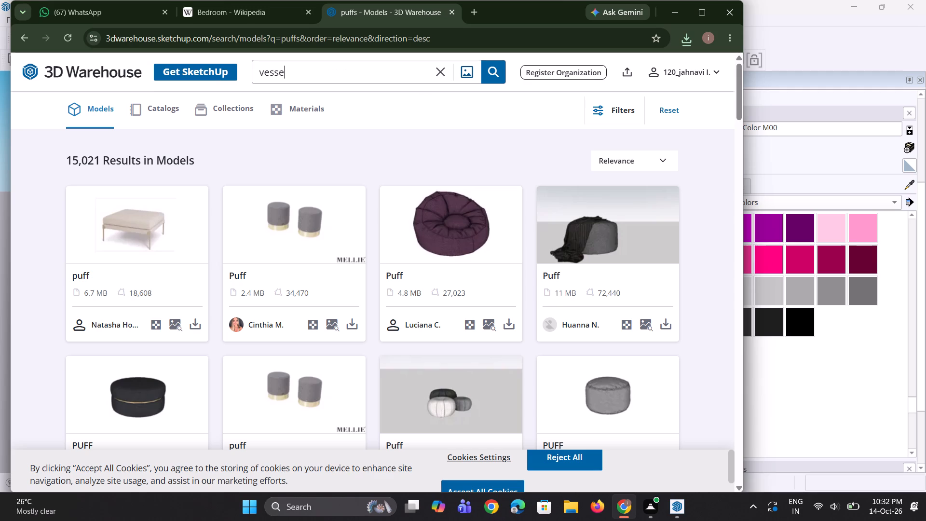
type("ls")
key("Return")
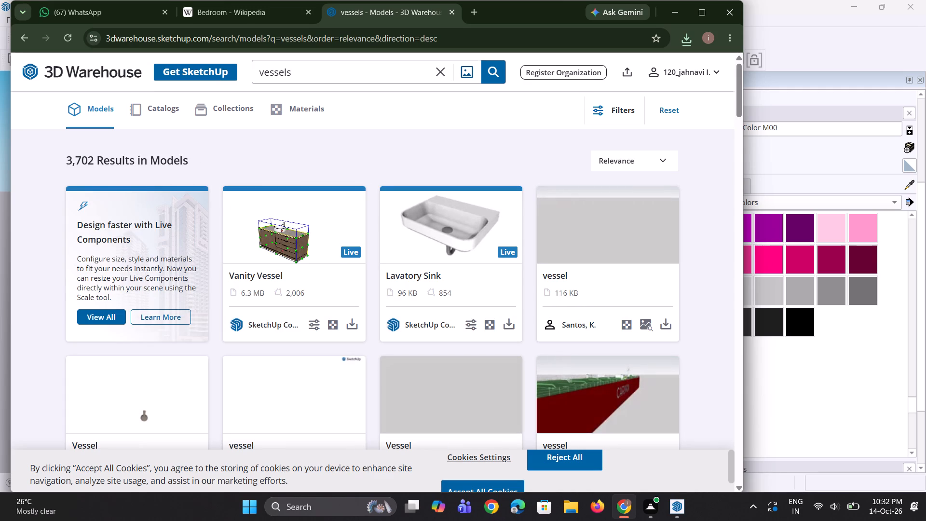
scroll(409, 136, "down", 3)
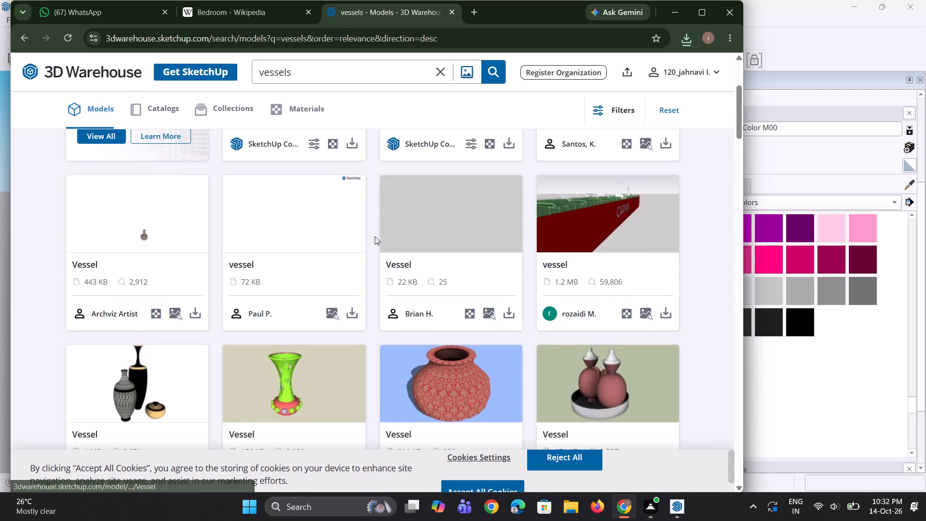
scroll(375, 236, "down", 5)
scroll(375, 236, "up", 2)
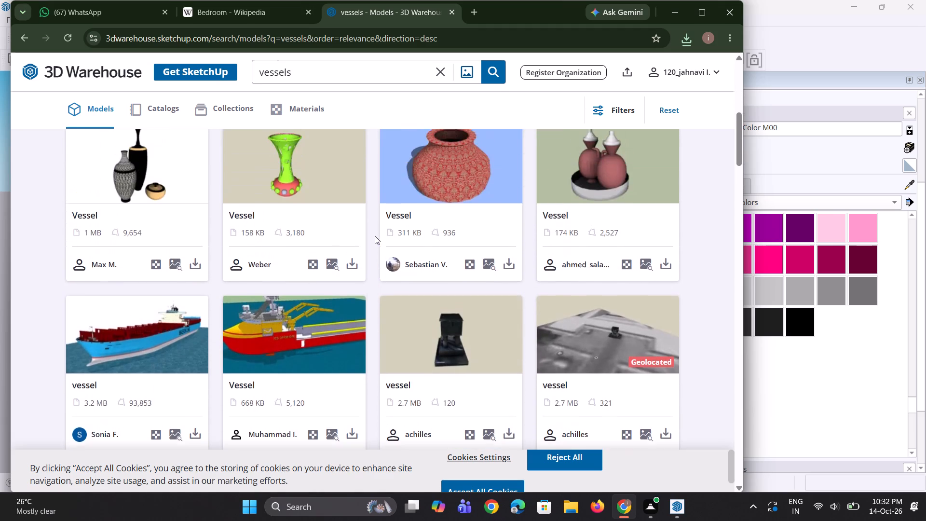
scroll(375, 236, "up", 2)
Search 3D Warehouse for "vessel plants" and look through the results for a suitable potted plant.
left_click(438, 71)
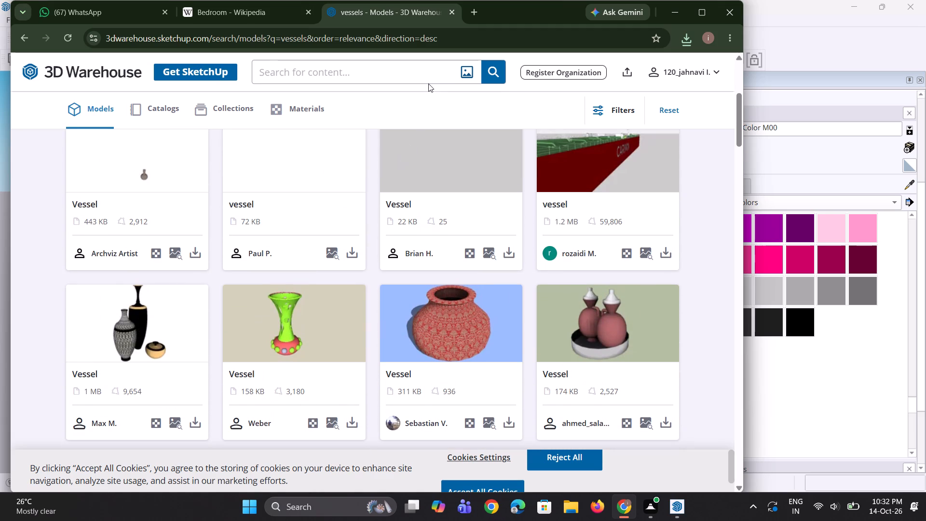
type("vessel plants")
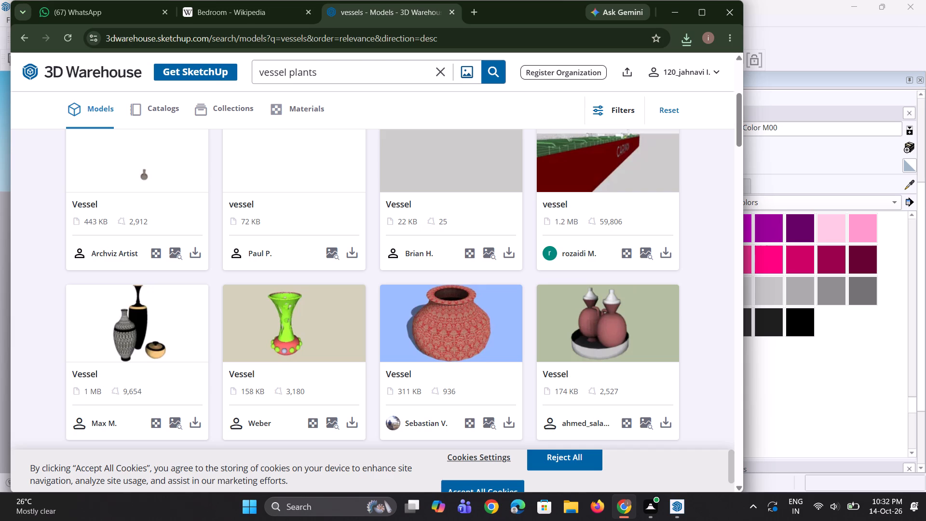
key("Return")
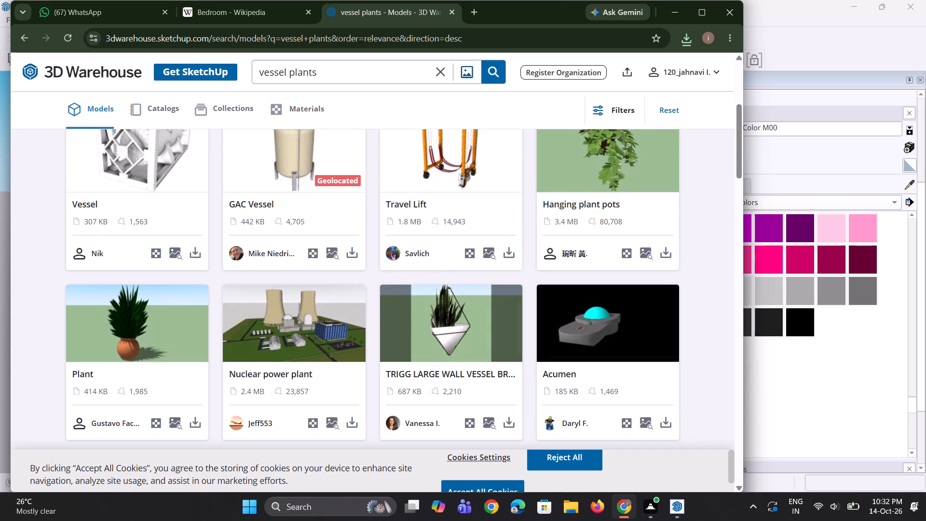
scroll(348, 229, "up", 2)
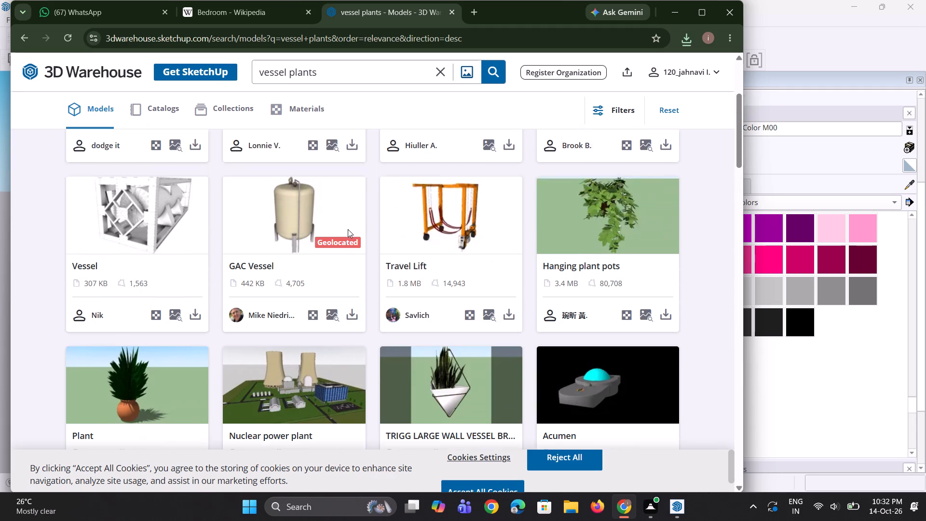
scroll(348, 229, "up", 2)
scroll(364, 289, "up", 5)
scroll(432, 296, "up", 5)
scroll(436, 289, "down", 6)
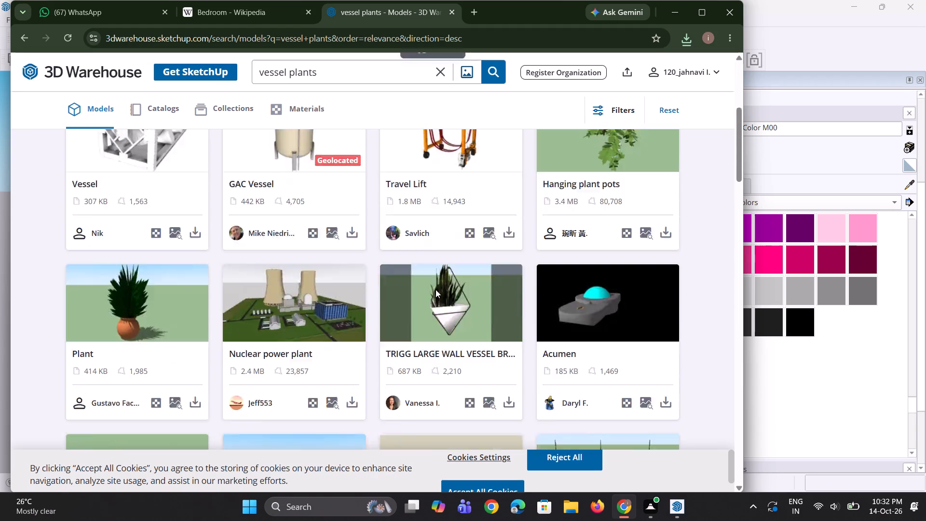
scroll(436, 289, "down", 11)
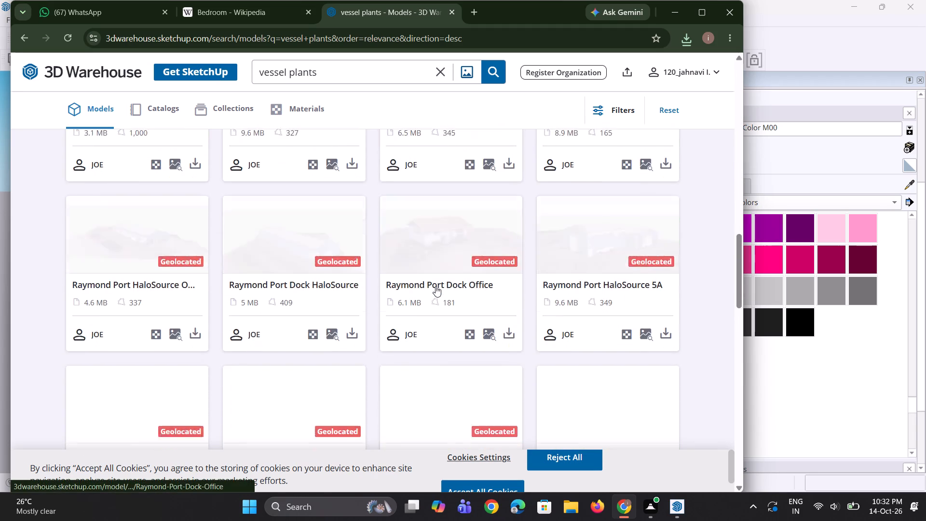
scroll(436, 286, "down", 12)
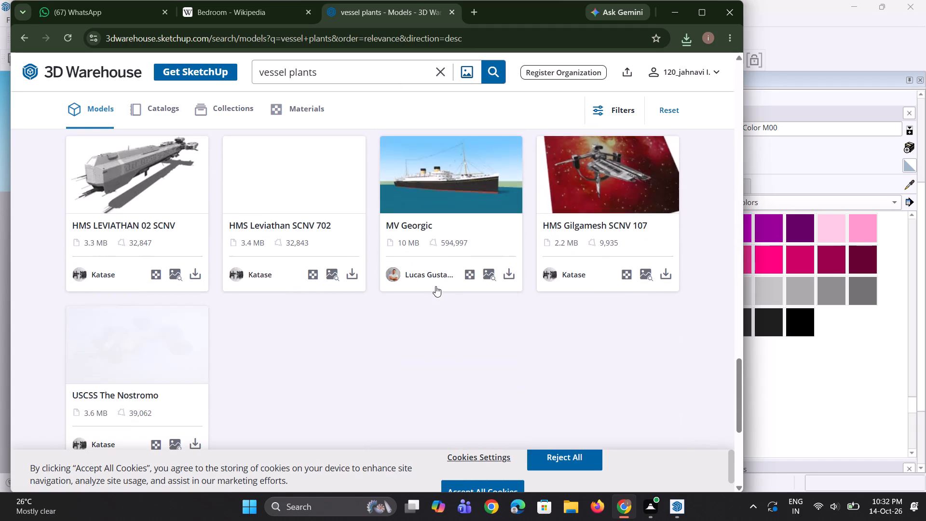
scroll(436, 286, "down", 3)
scroll(435, 283, "up", 15)
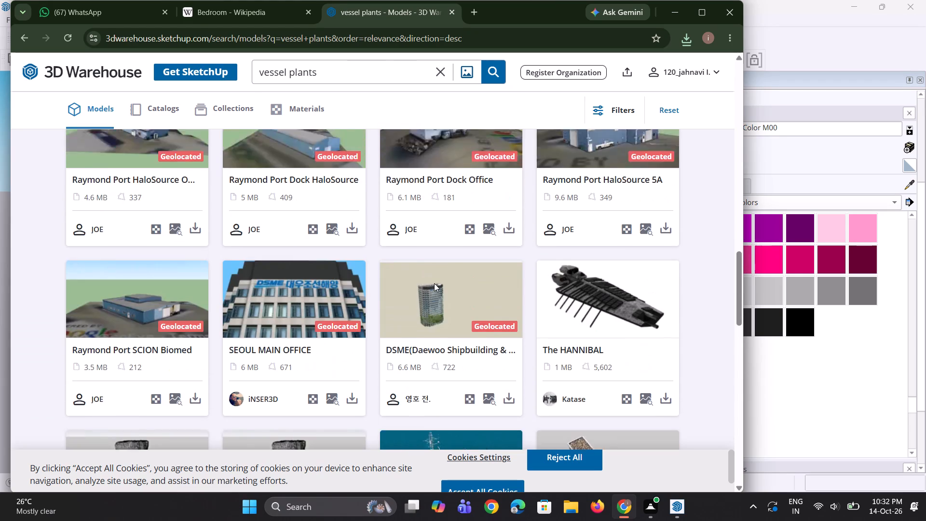
scroll(434, 283, "up", 13)
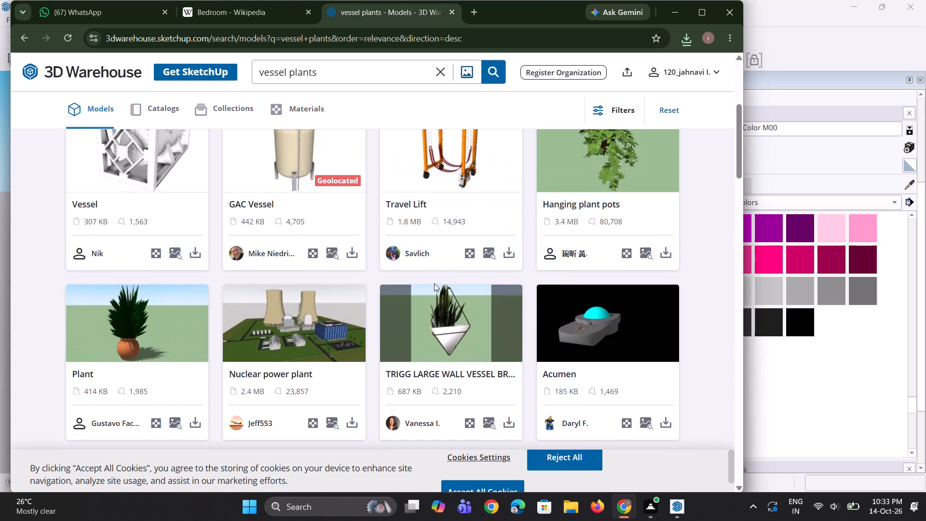
scroll(368, 288, "up", 3)
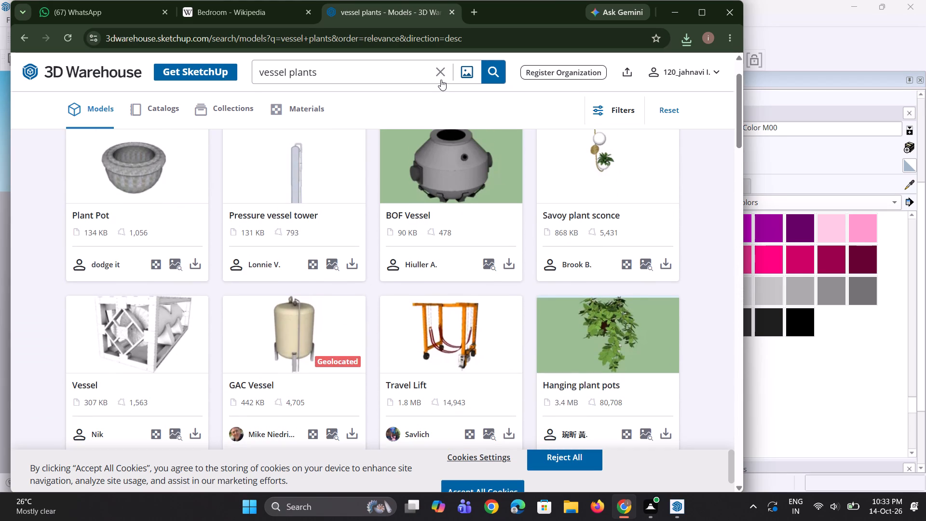
Search the 3D Warehouse models for "plant".
left_click(441, 80)
type("plant")
key("Return")
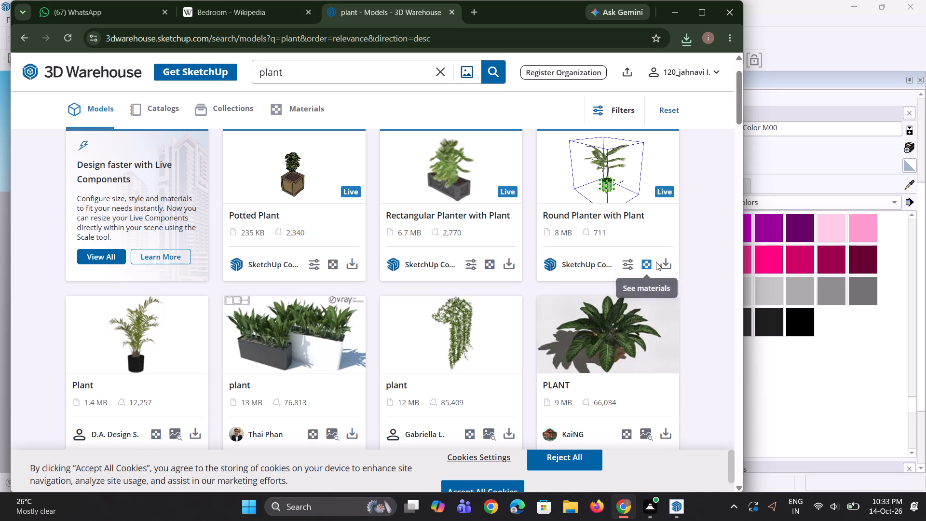
Look through the plant model results for a potted plant that suits the bedroom.
scroll(558, 229, "down", 3)
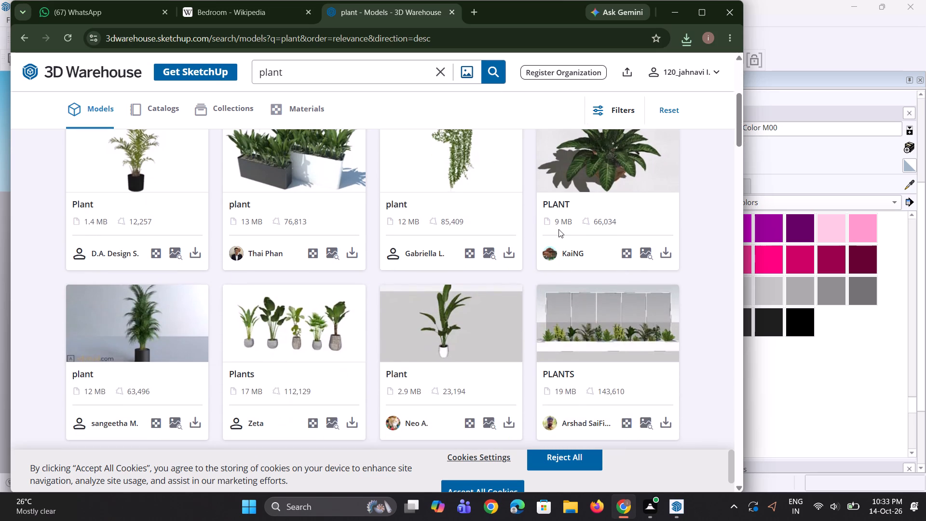
scroll(558, 229, "down", 3)
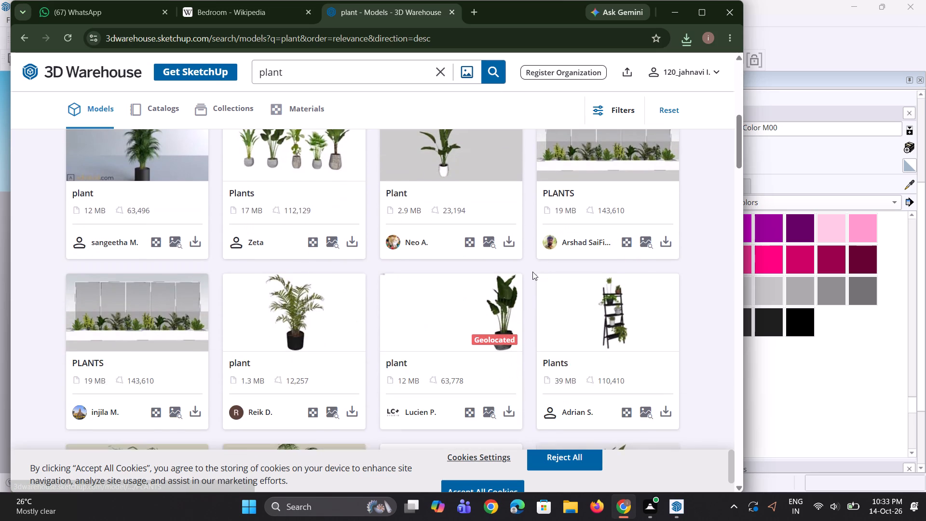
scroll(532, 272, "down", 5)
scroll(490, 301, "down", 2)
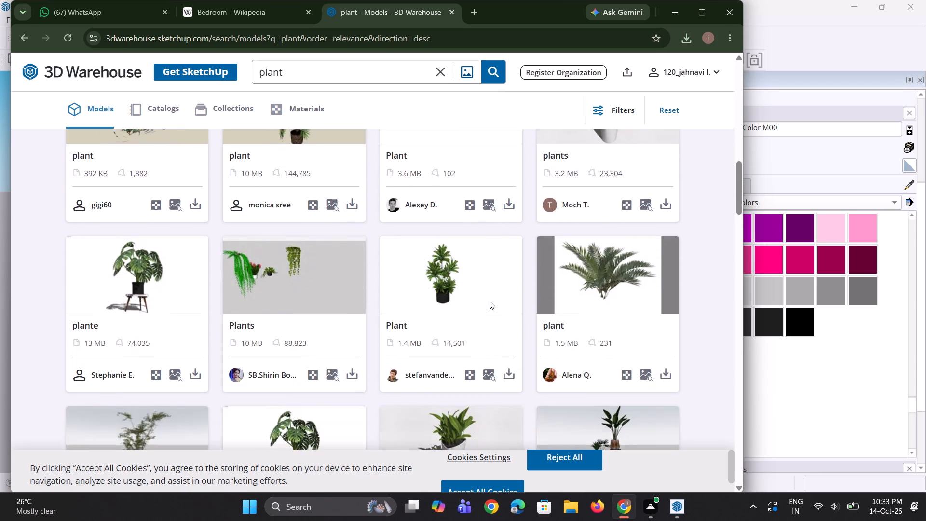
scroll(484, 302, "down", 4)
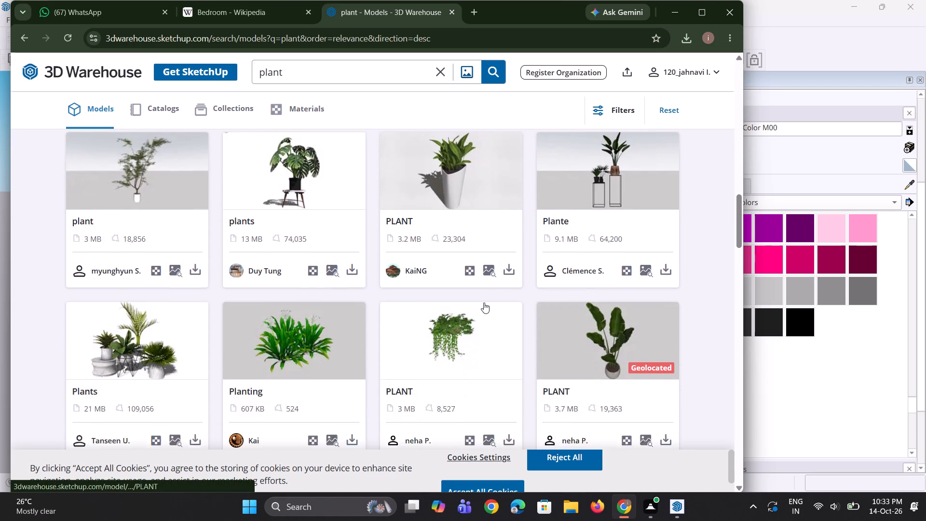
scroll(484, 302, "down", 9)
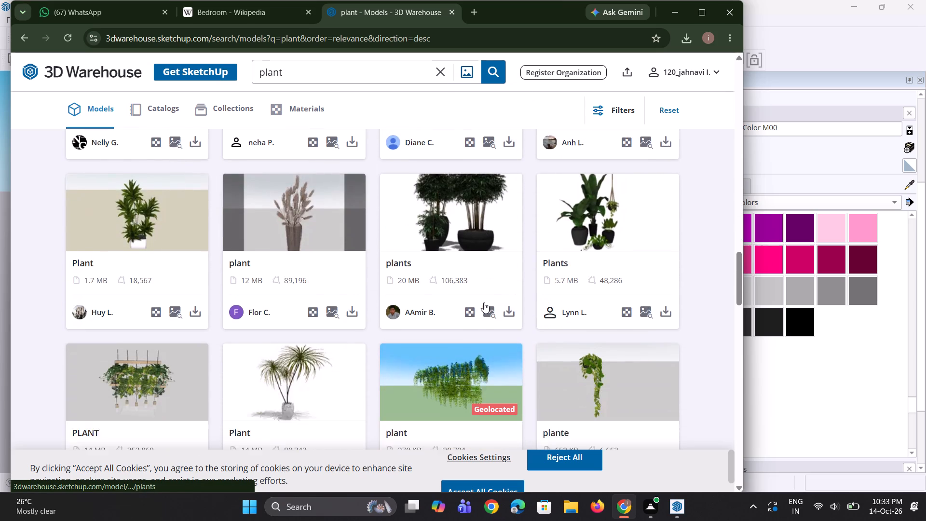
scroll(484, 302, "up", 2)
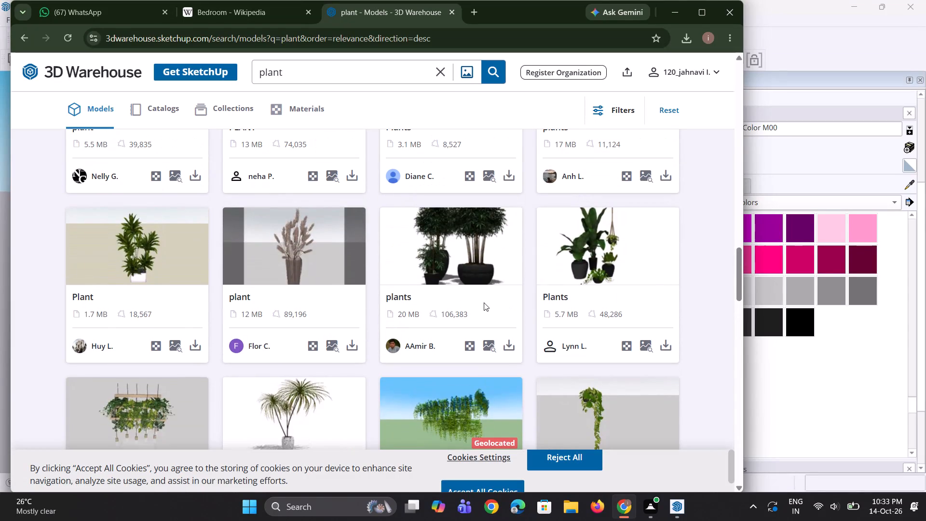
scroll(484, 302, "down", 8)
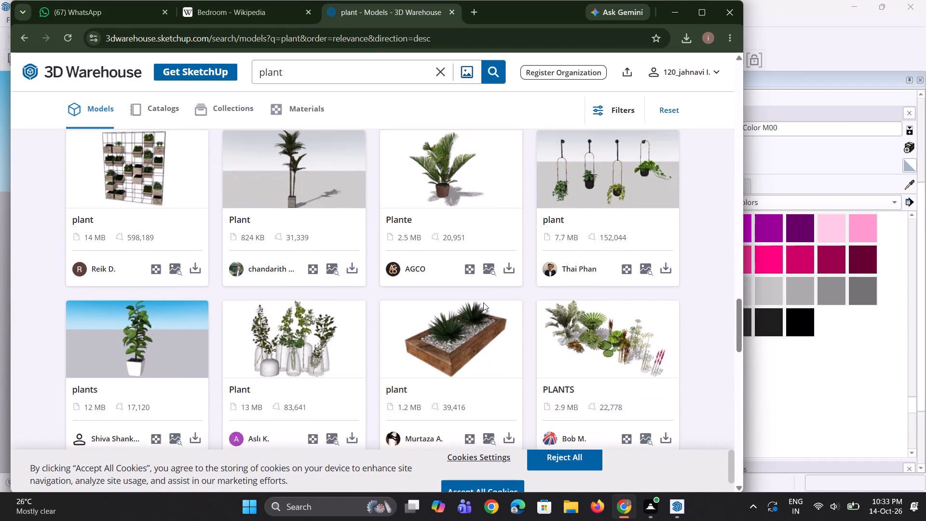
scroll(483, 302, "down", 2)
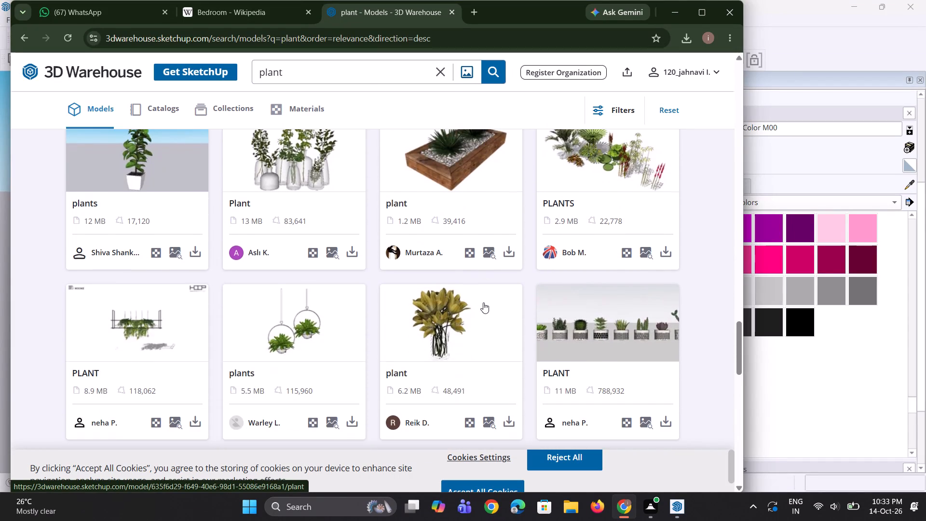
scroll(483, 302, "down", 7)
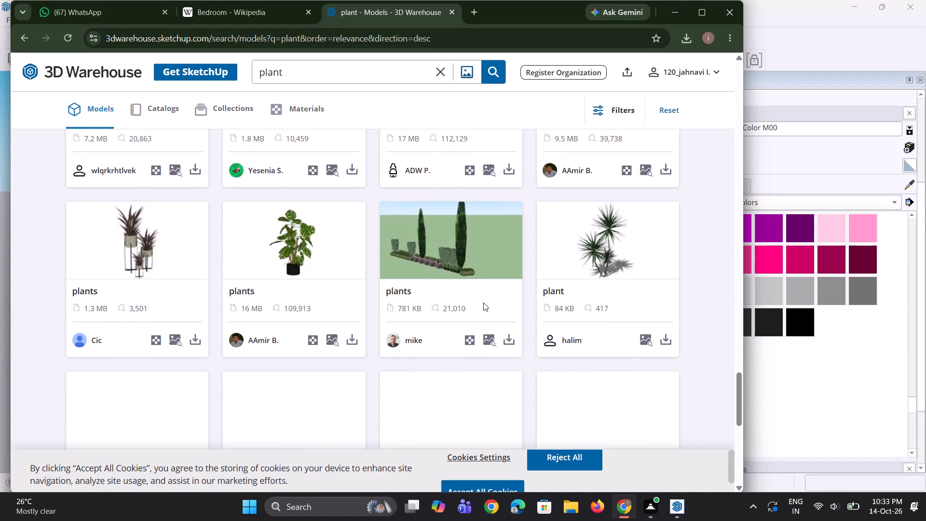
scroll(483, 302, "down", 4)
scroll(483, 300, "up", 2)
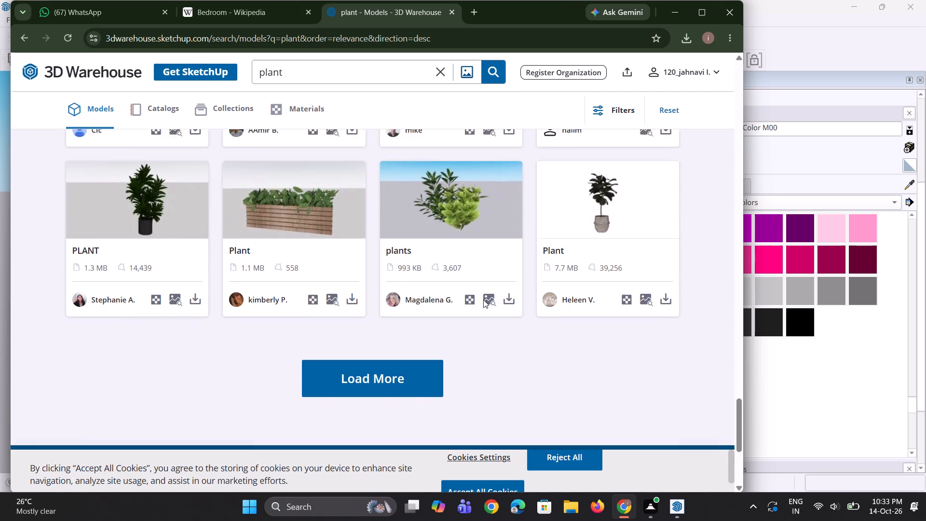
scroll(483, 300, "up", 2)
scroll(483, 300, "up", 19)
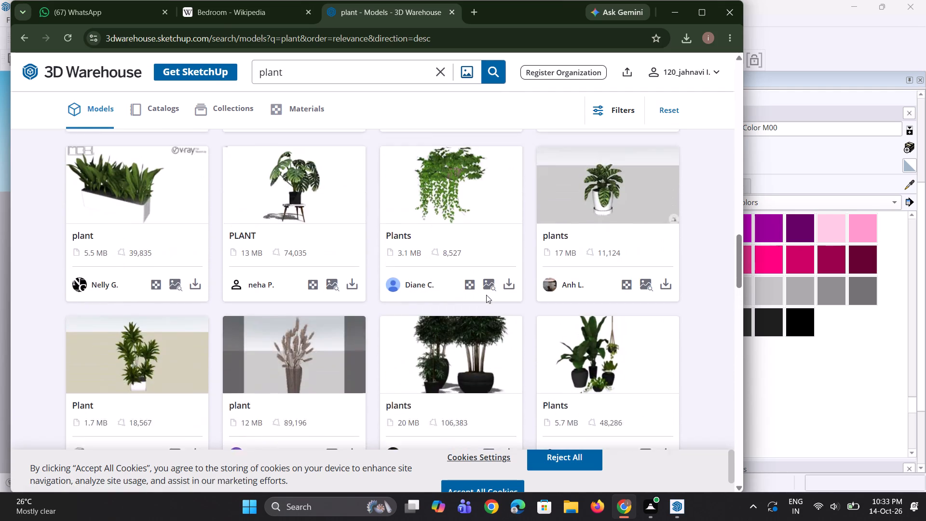
scroll(527, 281, "up", 8)
scroll(574, 281, "up", 3)
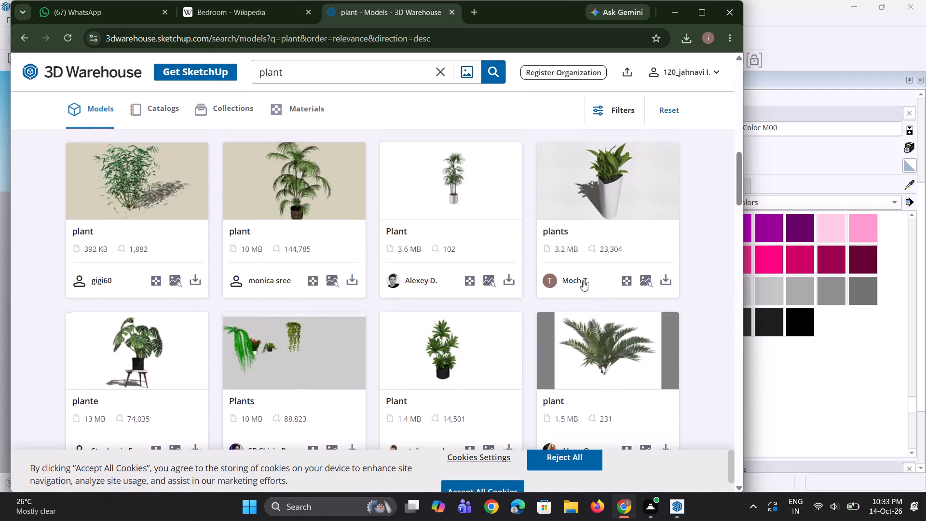
scroll(587, 279, "up", 11)
scroll(631, 275, "up", 3)
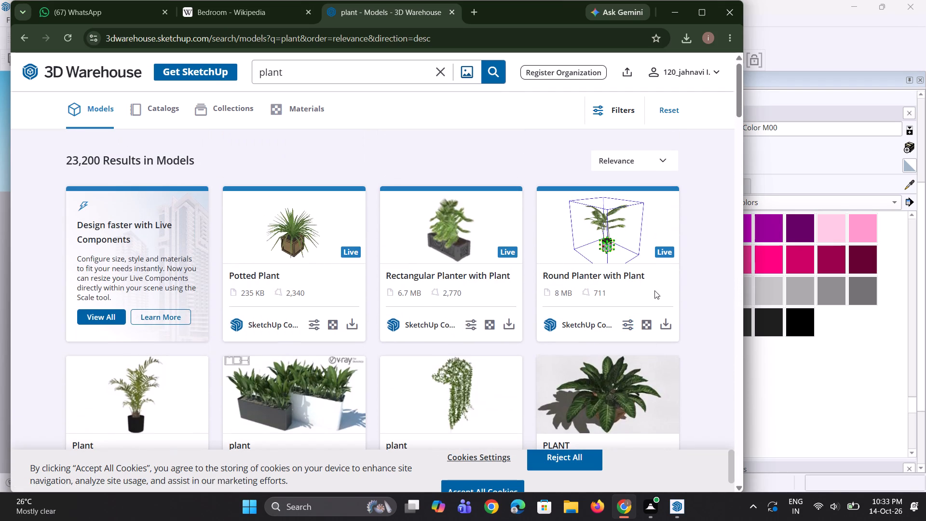
Download the 8 MB Round Planter with Plant model from 3D Warehouse.
left_click(663, 319)
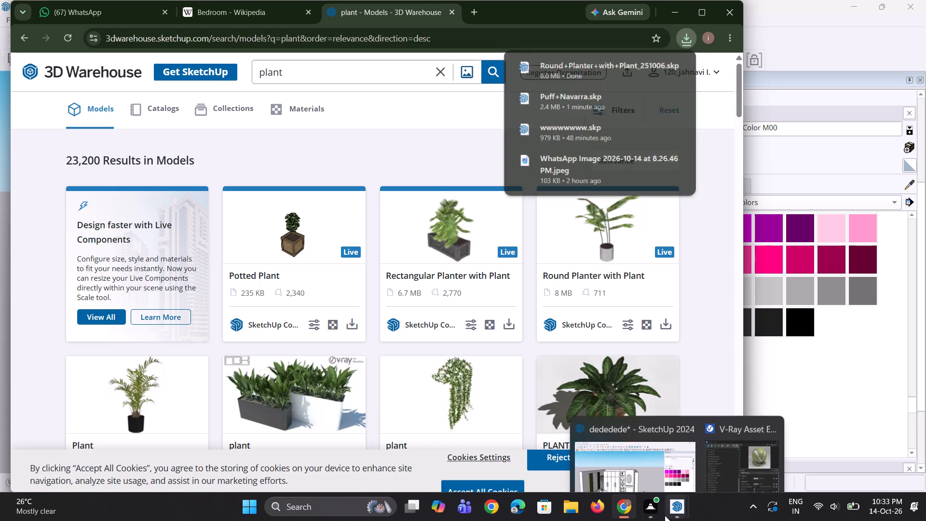
Switch back to the dededede bedroom model in SketchUp.
left_click(670, 512)
left_click(673, 503)
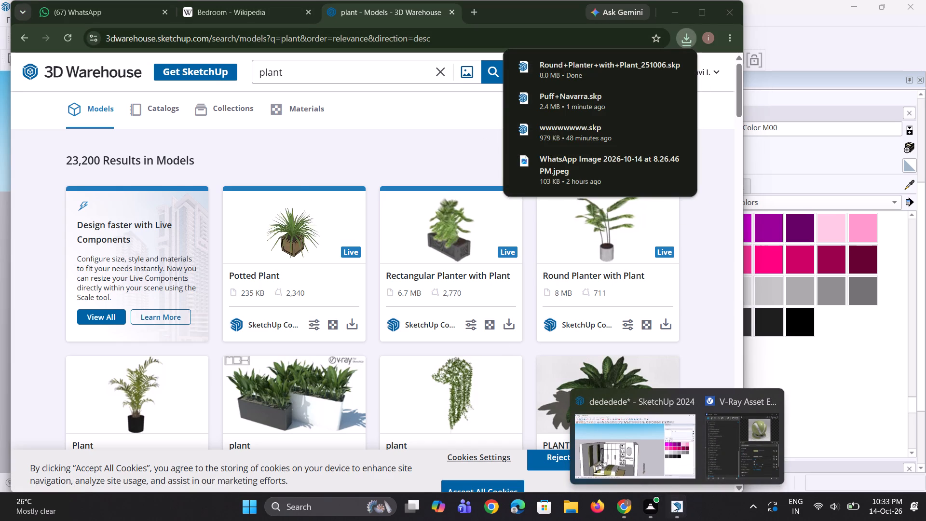
left_click(649, 437)
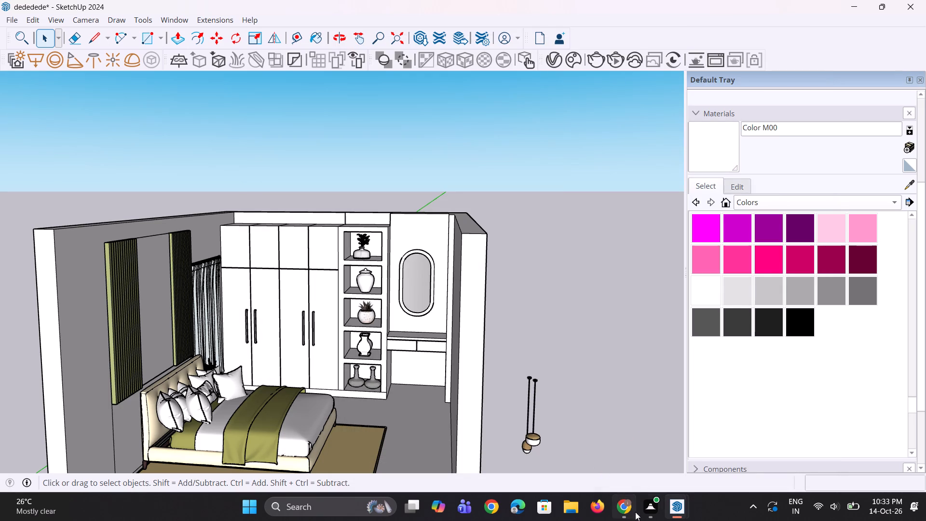
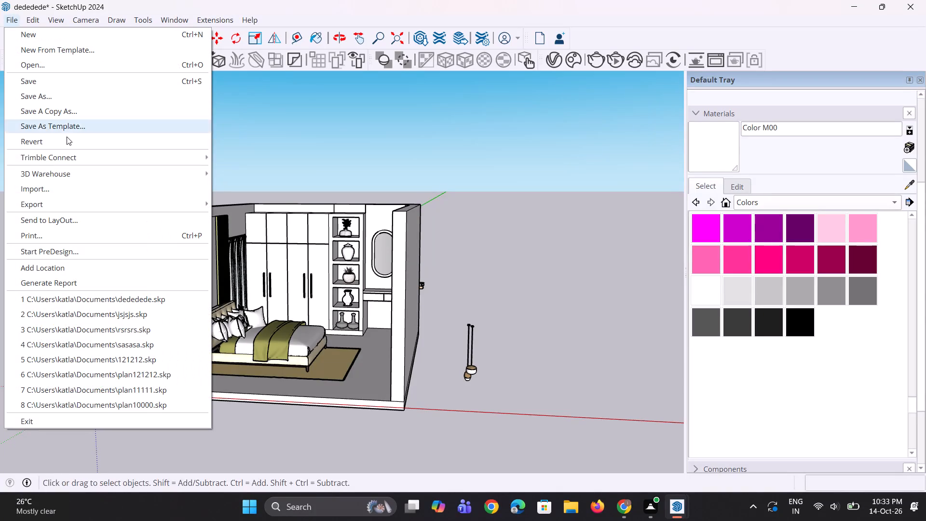
Import the Puff+Navarra model from the Downloads folder into the bedroom model.
left_click(64, 190)
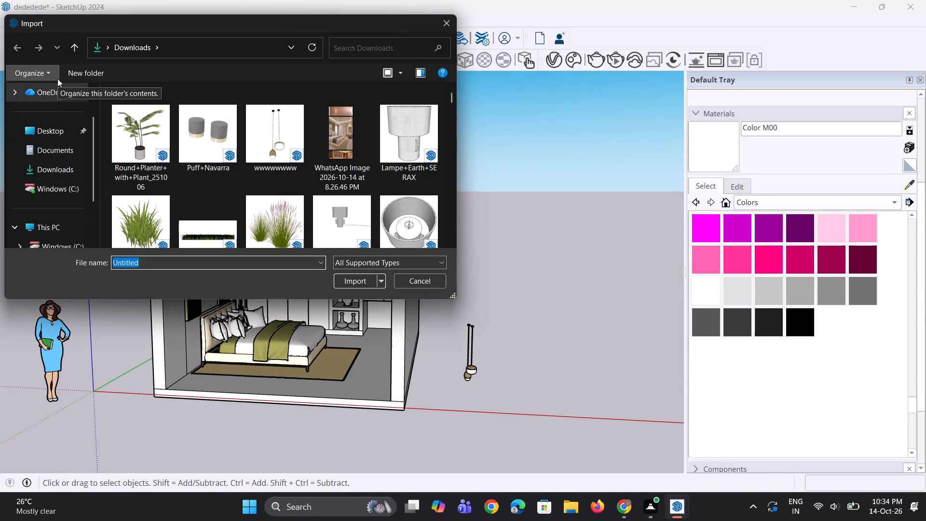
left_click_drag(197, 143, 215, 201)
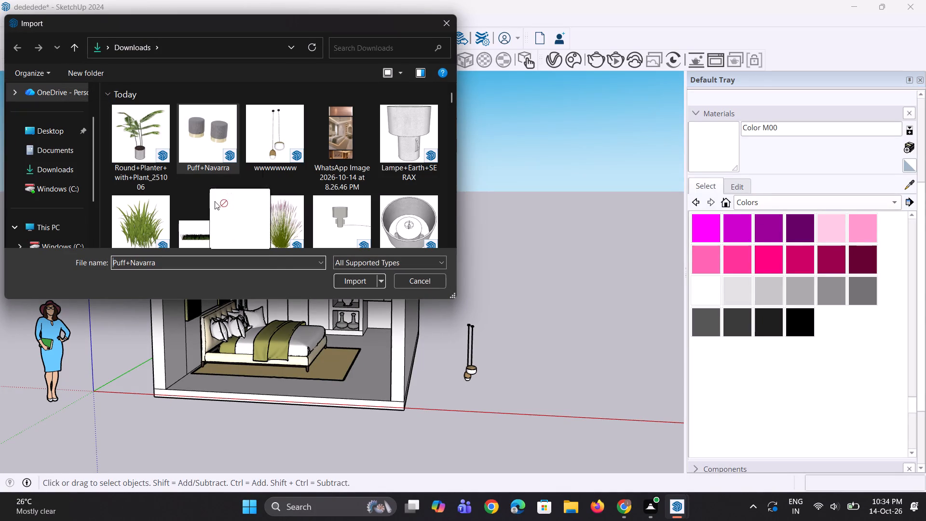
left_click_drag(215, 201, 510, 350)
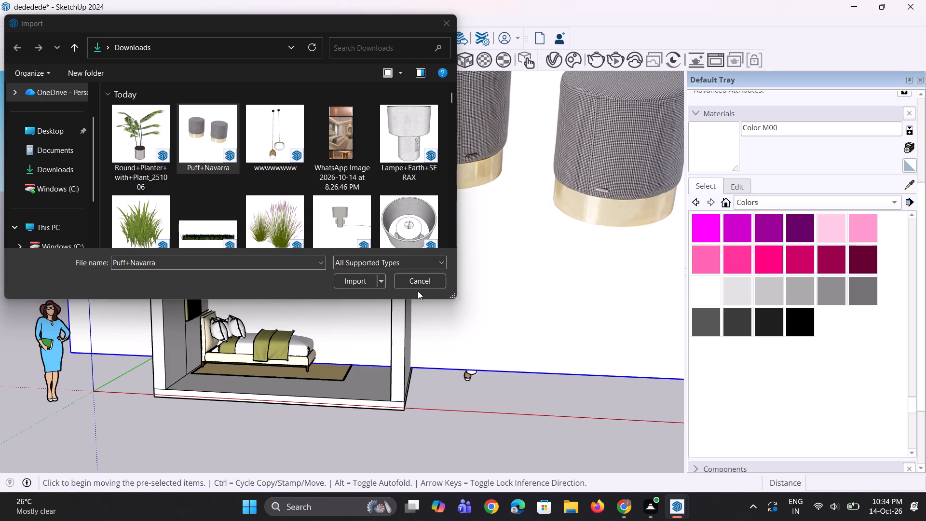
Import the Round+Planter+with+Plant_251006 model and place it on the bedroom floor beyond the foot of the bed.
left_click_drag(138, 139, 186, 225)
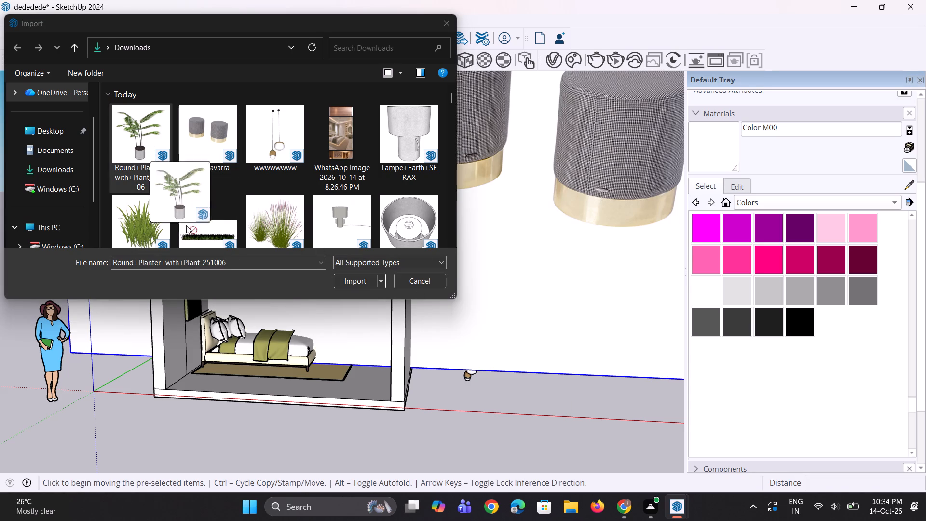
left_click_drag(186, 225, 326, 387)
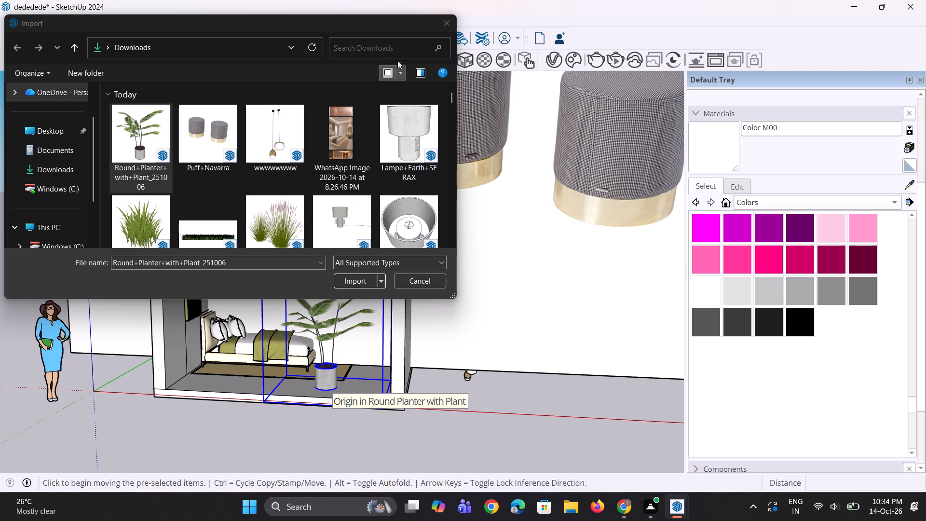
left_click(442, 25)
Explode the imported puff component and delete its large white picture panel.
scroll(274, 323, "down", 5)
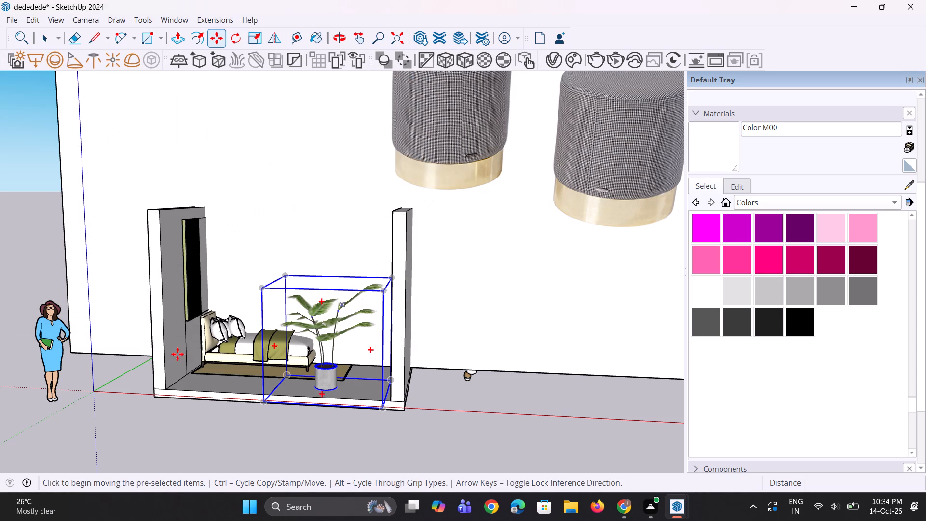
scroll(177, 354, "down", 10)
key("space")
key("space")
left_click(225, 398)
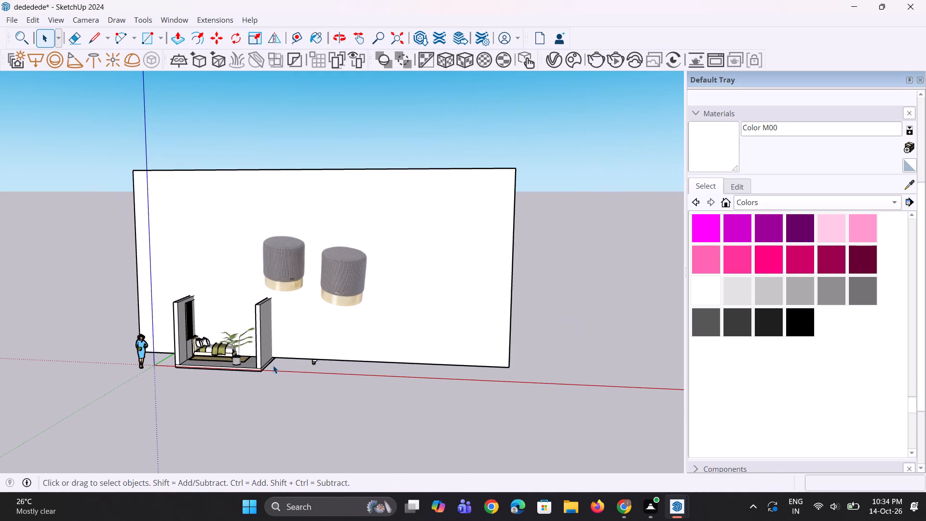
left_click(337, 315)
scroll(337, 315, "up", 2)
right_click(337, 315)
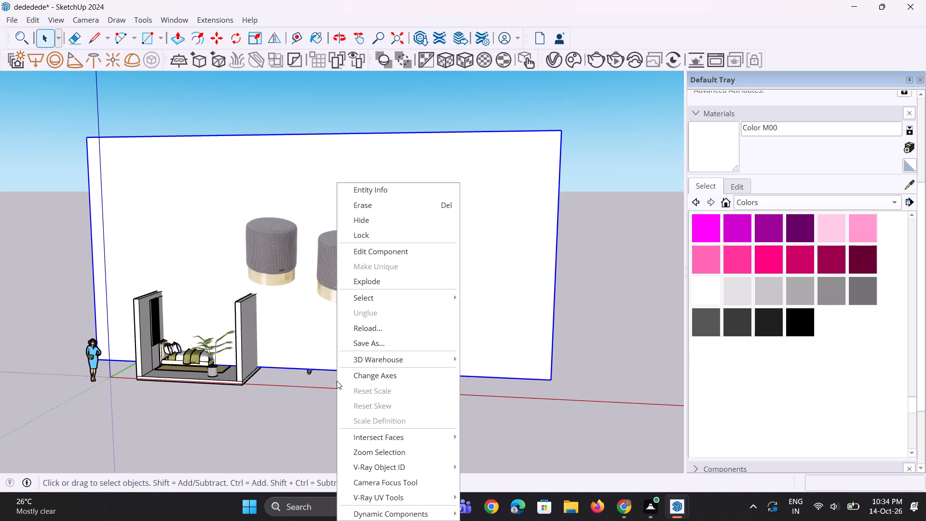
left_click(404, 278)
left_click(408, 388)
left_click(422, 336)
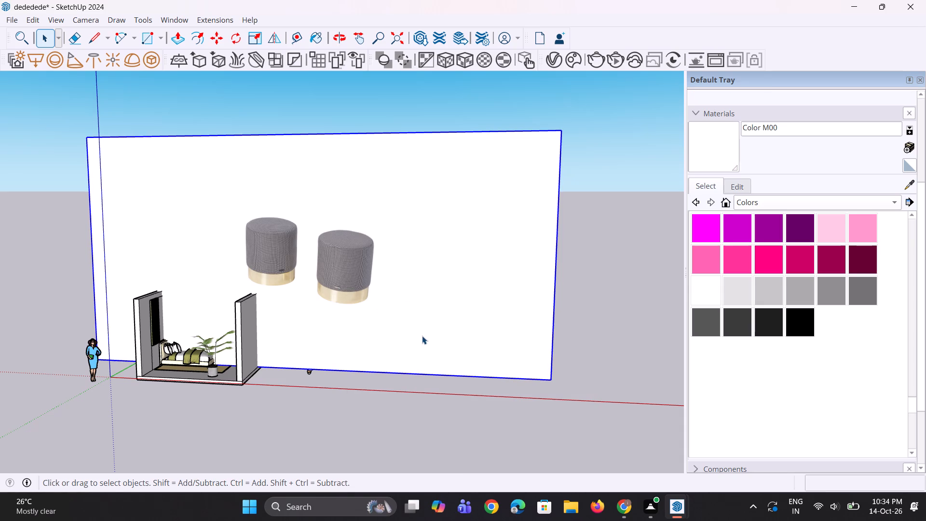
key("Delete")
Move the dark cylindrical puff from outside the building into the bedroom, towards the dressing table.
scroll(253, 351, "up", 3)
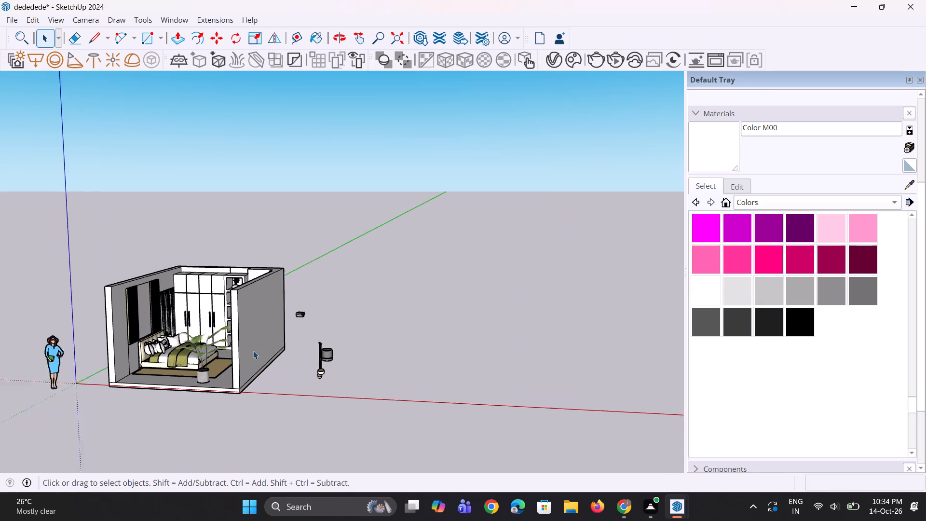
scroll(297, 348, "up", 20)
middle_click_drag(296, 385, 305, 396)
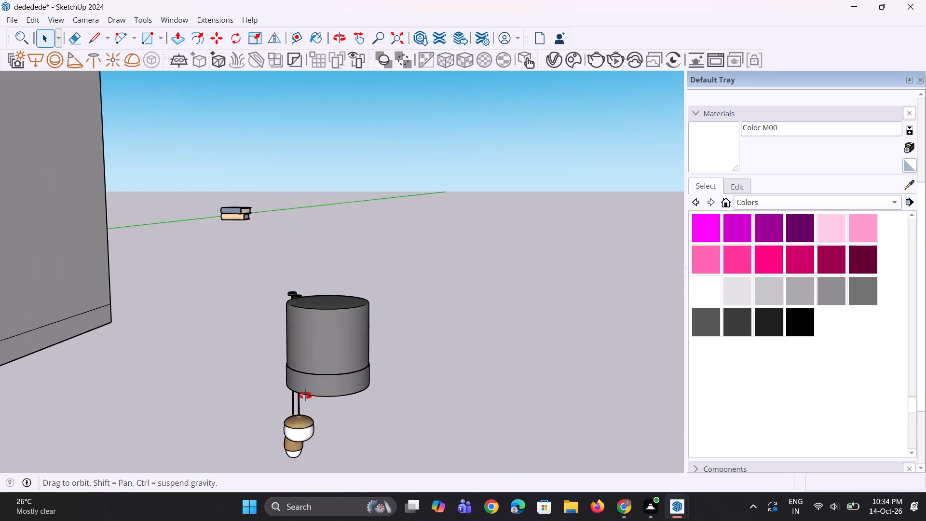
middle_click_drag(305, 396, 384, 398)
scroll(384, 399, "up", 1)
scroll(388, 366, "down", 5)
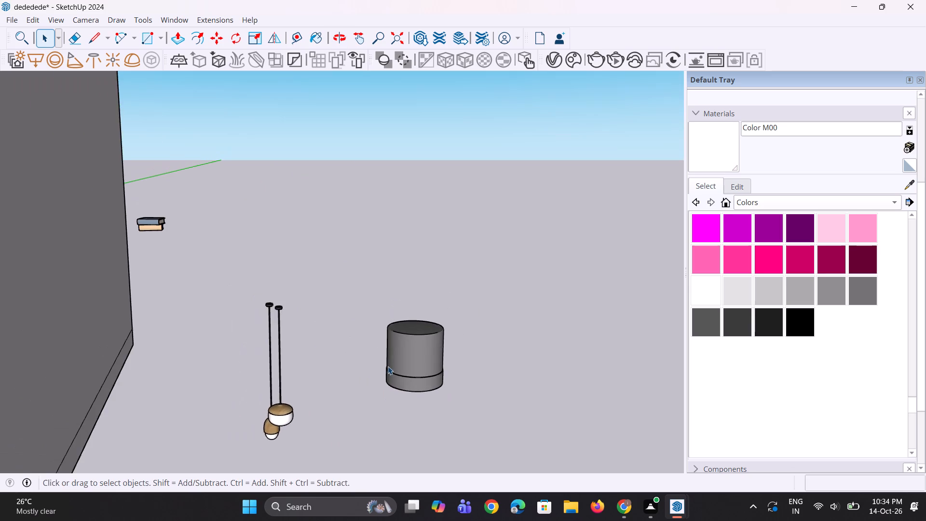
scroll(388, 366, "down", 5)
middle_click_drag(467, 391, 341, 385)
scroll(348, 381, "up", 1)
scroll(353, 375, "down", 17)
middle_click_drag(365, 373, 391, 391)
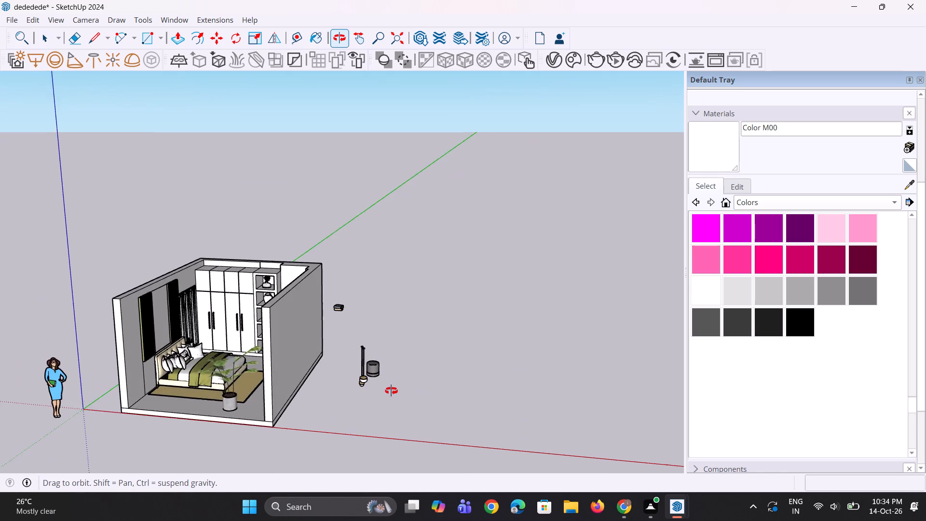
middle_click_drag(391, 391, 415, 386)
left_click(387, 382)
left_click(384, 371)
scroll(382, 369, "up", 2)
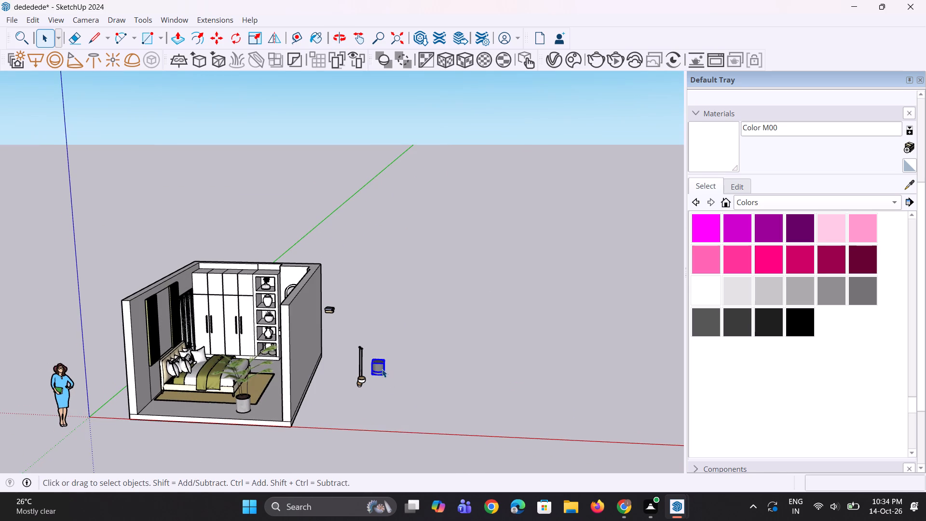
scroll(382, 369, "up", 3)
key("m")
left_click_drag(385, 376, 386, 382)
scroll(487, 408, "down", 6)
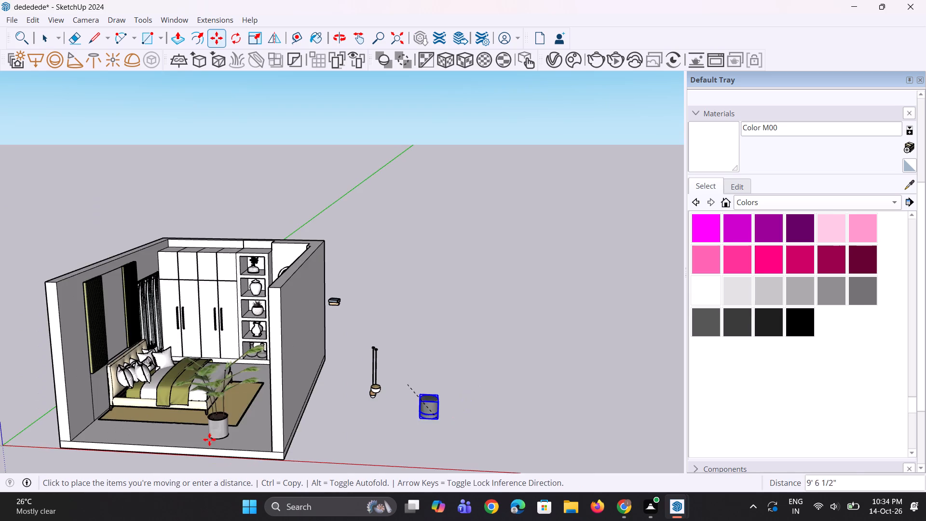
scroll(202, 439, "up", 11)
middle_click_drag(240, 370, 261, 404)
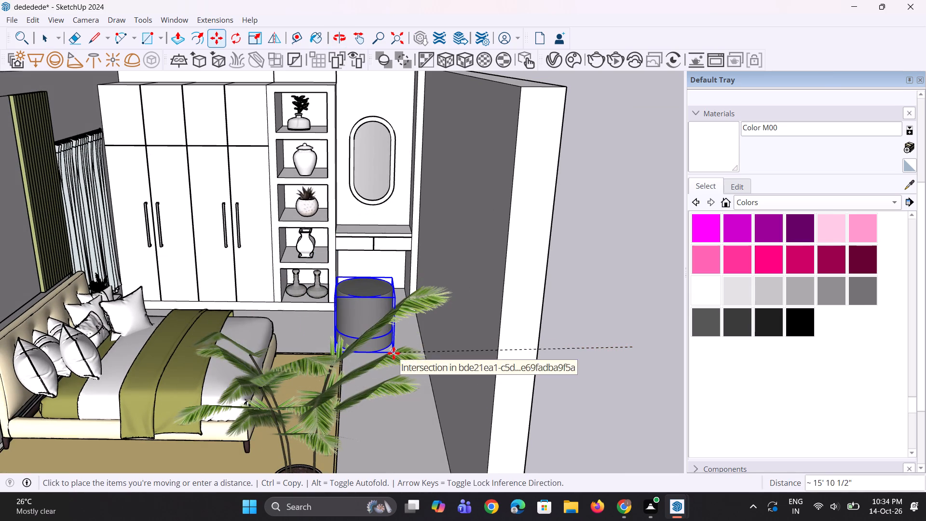
left_click(394, 353)
Reposition the puff on the floor just in front of the dressing table's opening.
middle_click_drag(254, 385, 368, 403)
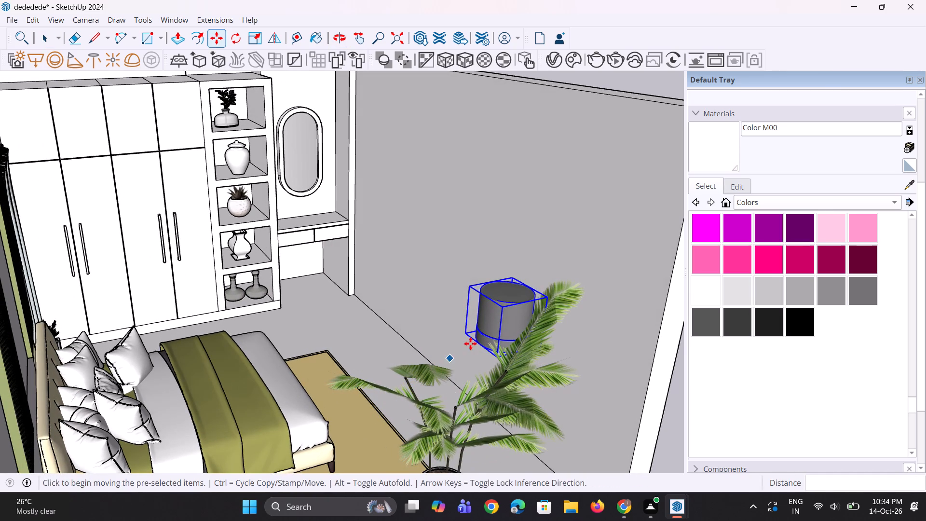
left_click(471, 339)
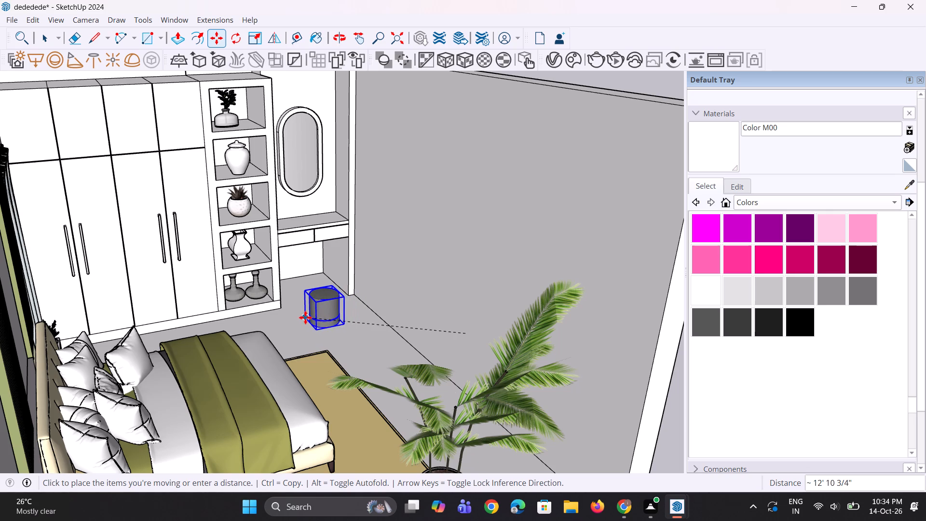
left_click(304, 313)
middle_click_drag(441, 338, 360, 390)
scroll(340, 312, "up", 7)
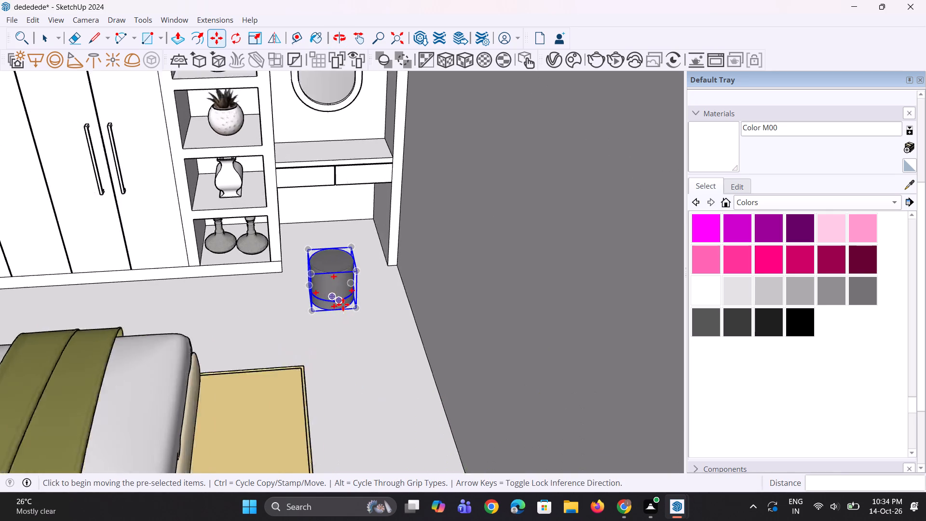
left_click(361, 314)
left_click(356, 285)
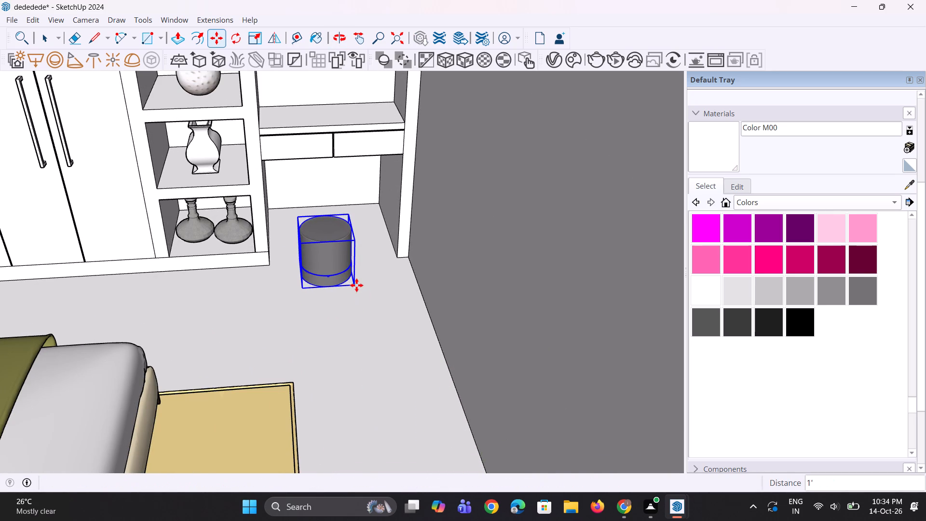
Scale the puff up uniformly by a factor of about 1.41.
key("s")
scroll(309, 230, "up", 2)
left_click(295, 216)
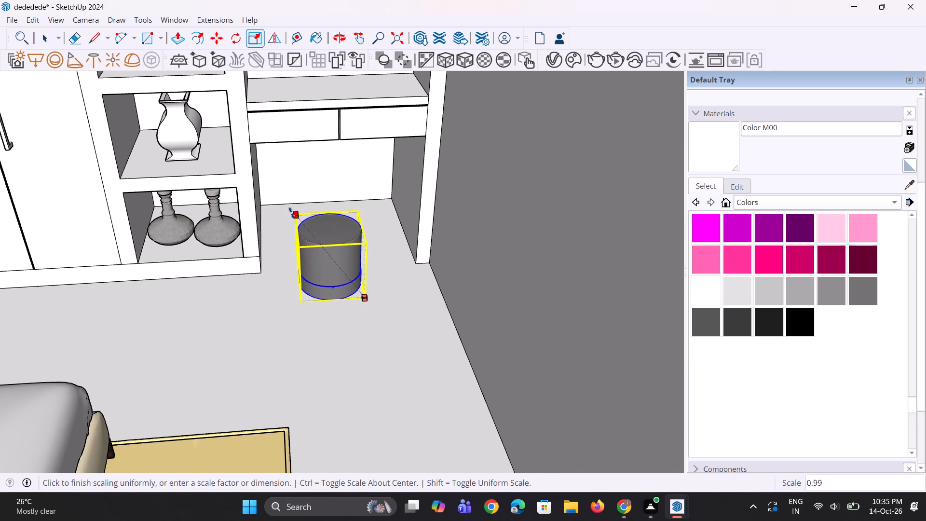
left_click(276, 174)
Move the enlarged puff sideways to centre it in front of the dressing table's knee space.
middle_click_drag(316, 301, 315, 305)
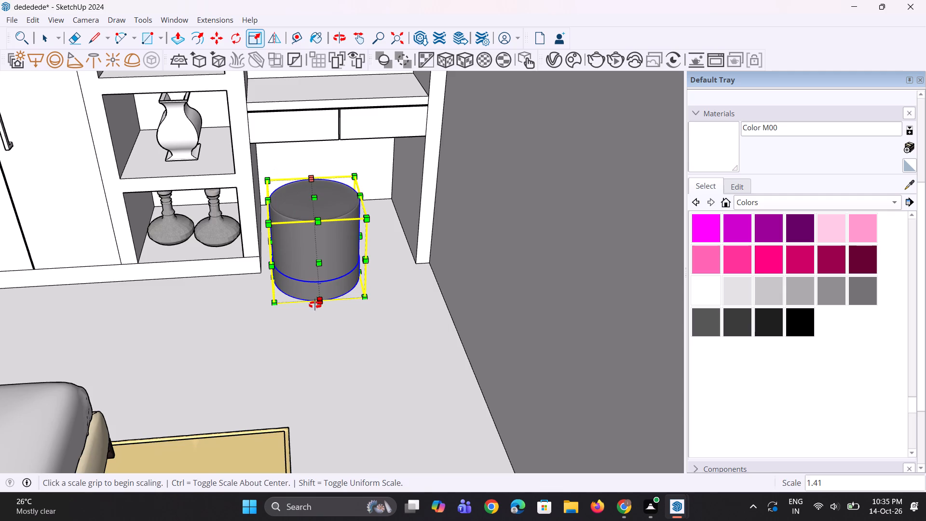
middle_click_drag(315, 305, 292, 310)
key("m")
scroll(353, 302, "up", 3)
left_click(368, 296)
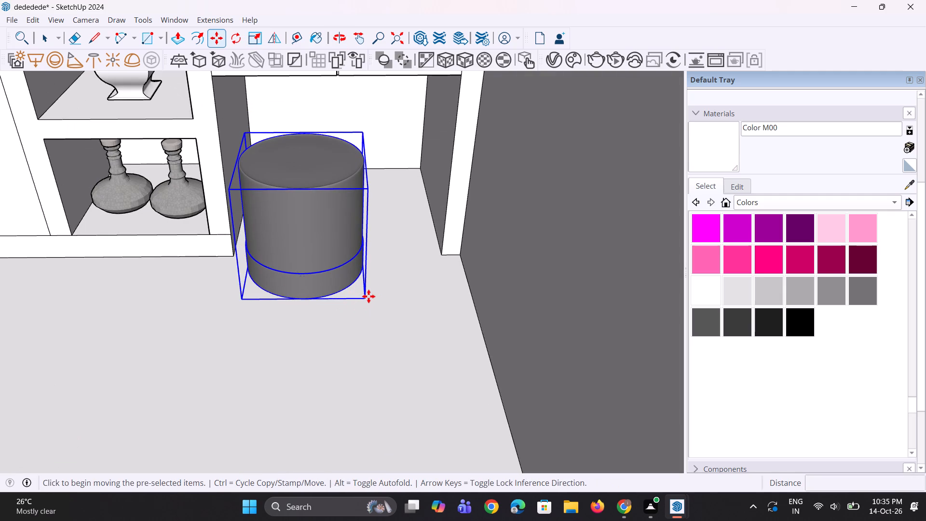
left_click(397, 296)
key("space")
key("space")
Explode the puff's two outer group levels so its upper body and base band can be selected separately.
left_click(334, 285)
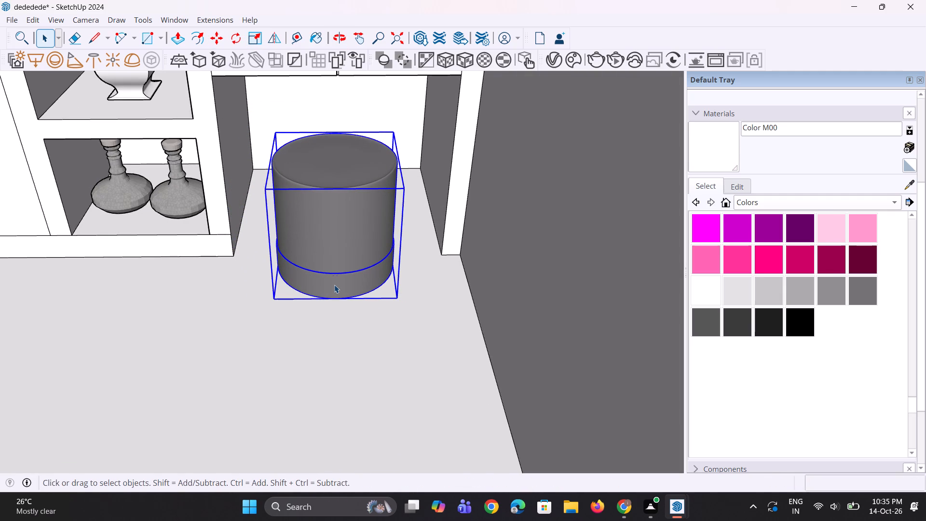
left_click(340, 254)
right_click(340, 254)
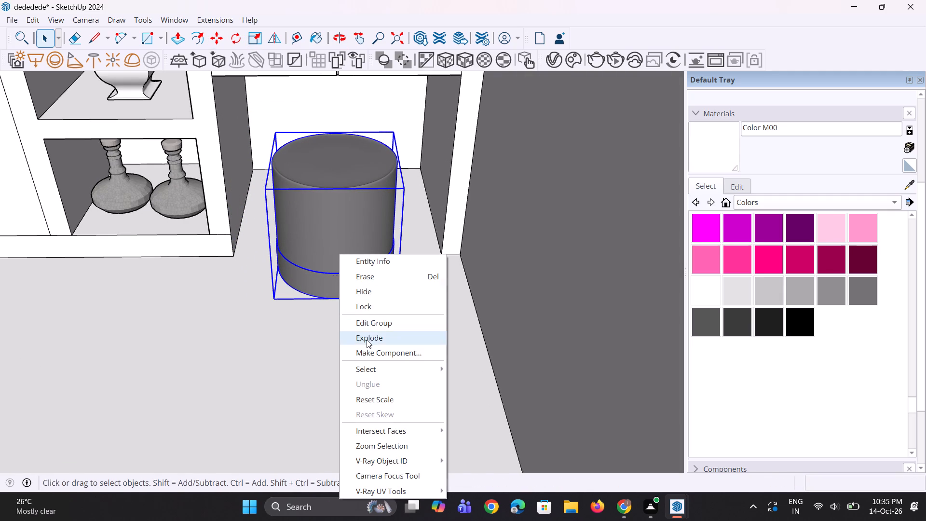
left_click(367, 340)
scroll(346, 347, "down", 11)
key("space")
key("space")
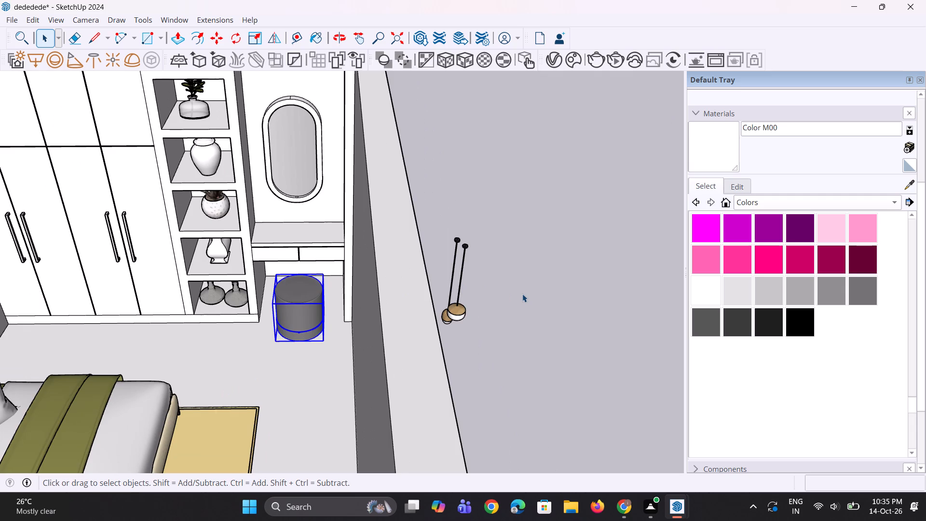
left_click(522, 294)
scroll(323, 309, "up", 3)
left_click(299, 320)
scroll(299, 321, "up", 3)
right_click(292, 318)
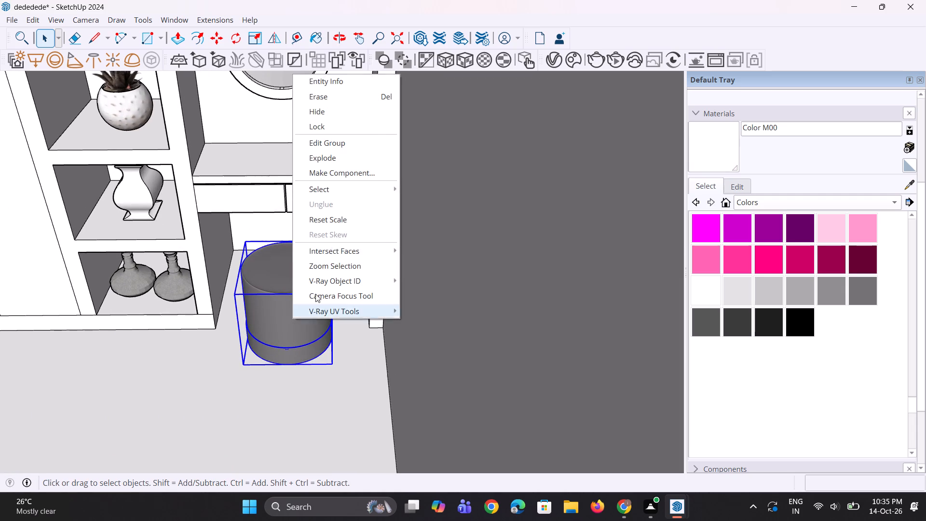
left_click(337, 152)
scroll(274, 334, "down", 6)
key("space")
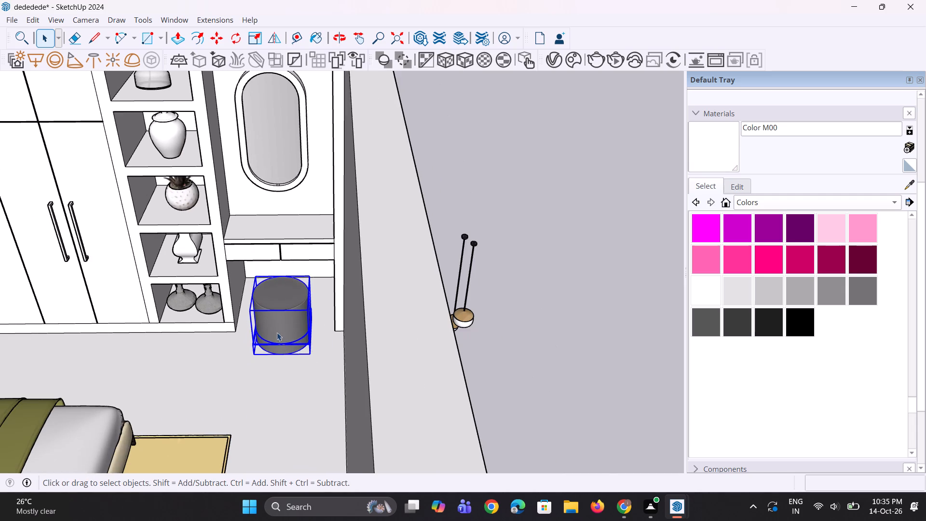
key("space")
left_click(538, 306)
Select the puff's base band and create a new Generic V-Ray material for it.
scroll(318, 359, "up", 3)
left_click(293, 338)
scroll(286, 342, "up", 2)
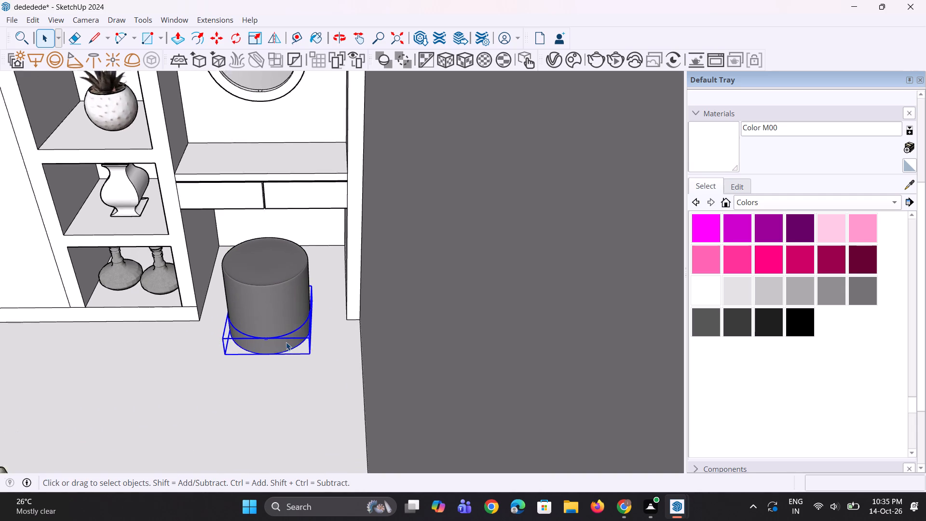
scroll(286, 342, "up", 1)
scroll(769, 299, "up", 6)
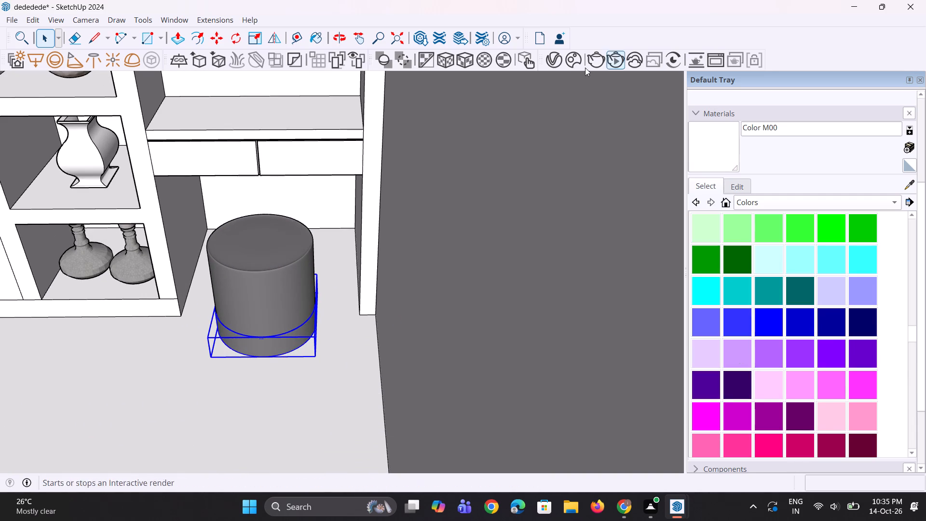
left_click(551, 66)
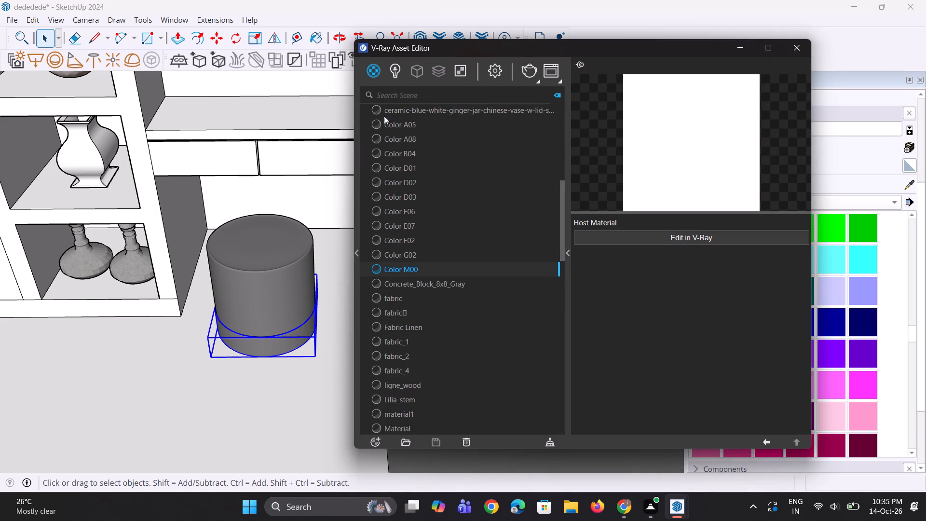
right_click(377, 72)
left_click(387, 88)
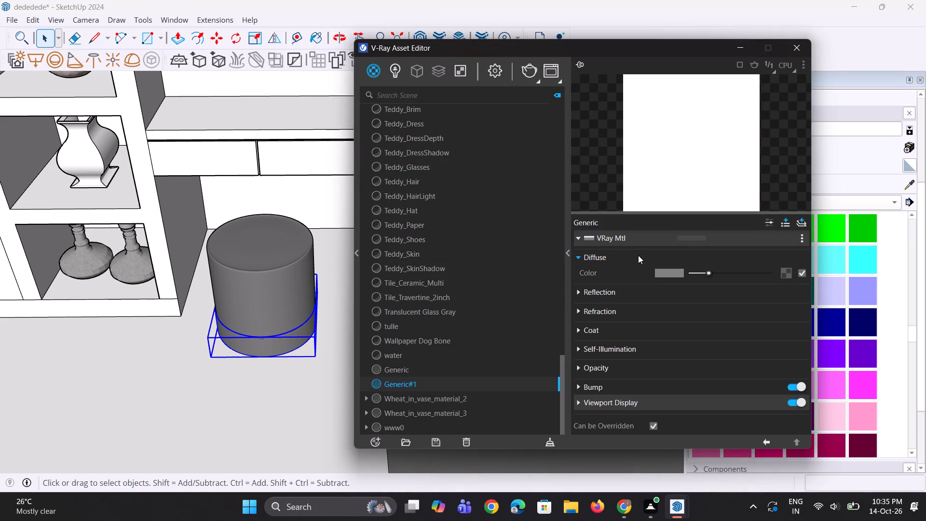
Set the new material's diffuse colour to a pale gold, about R 0.925, G 0.877, B 0.61.
left_click(674, 271)
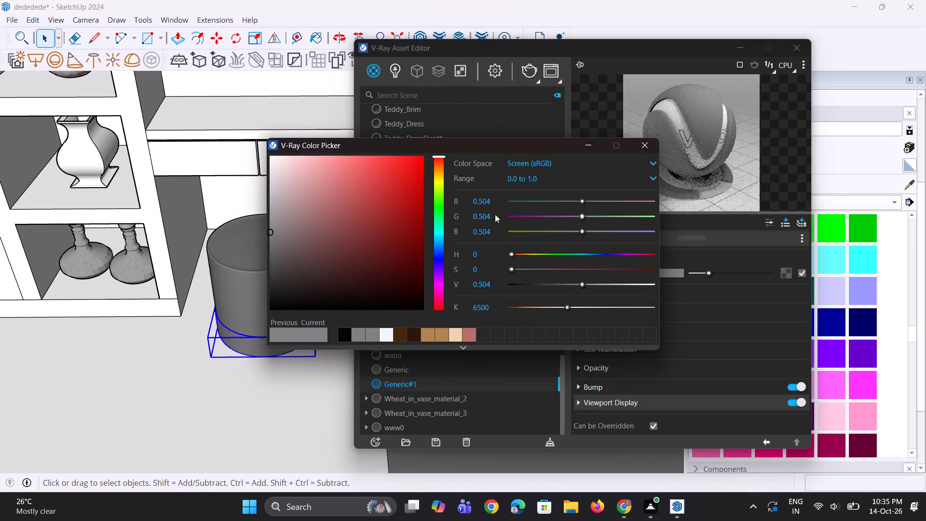
left_click_drag(435, 157, 441, 178)
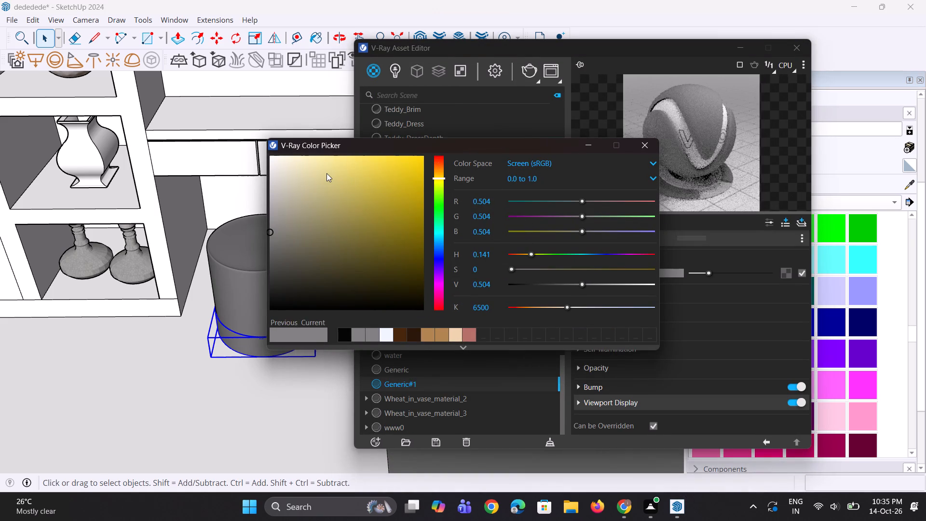
left_click_drag(327, 173, 309, 176)
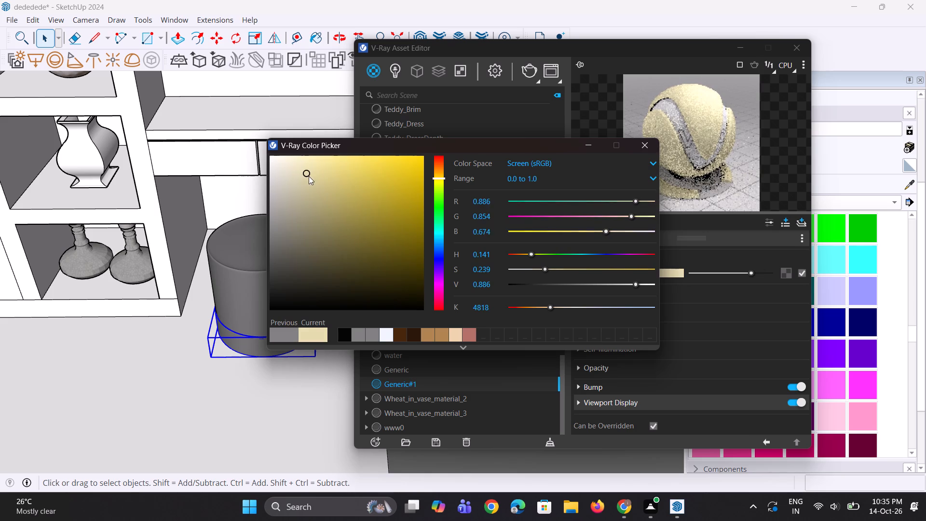
left_click_drag(309, 176, 332, 165)
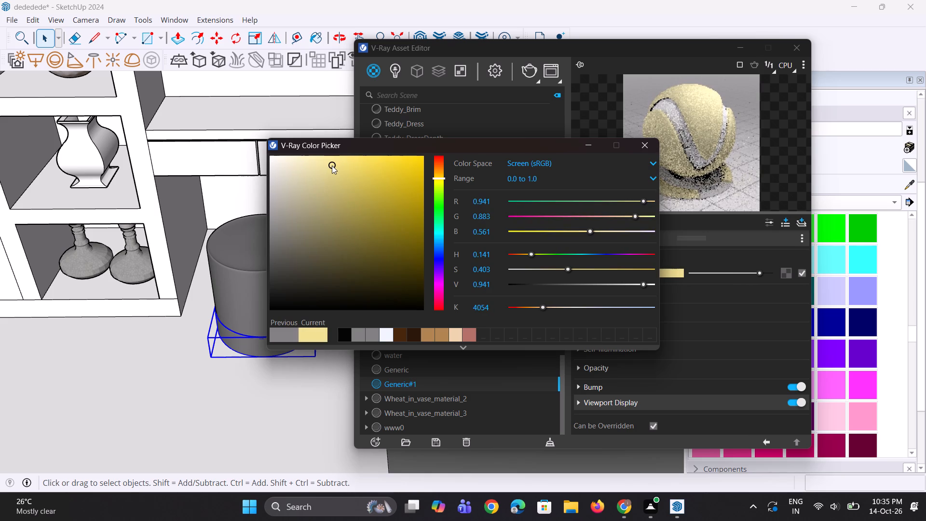
left_click_drag(332, 165, 331, 164)
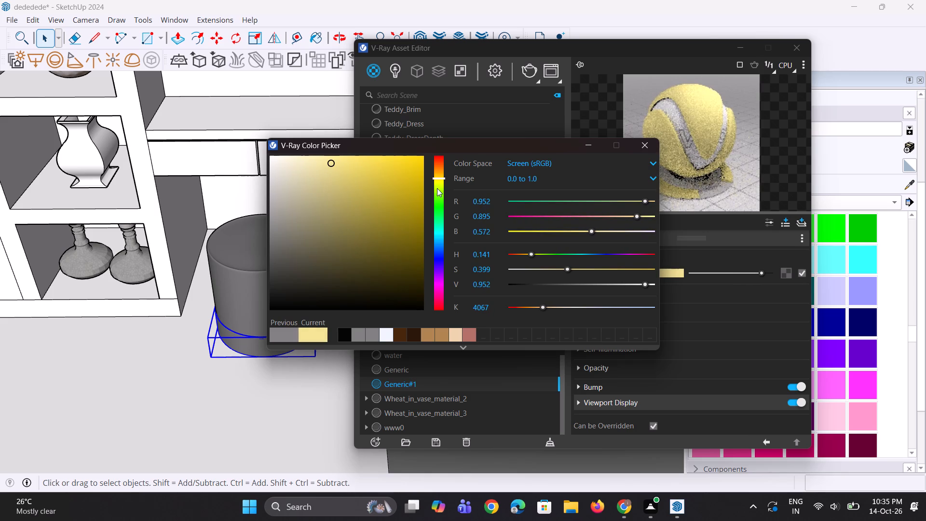
left_click_drag(333, 163, 326, 163)
left_click_drag(326, 163, 322, 168)
key("space")
key("space")
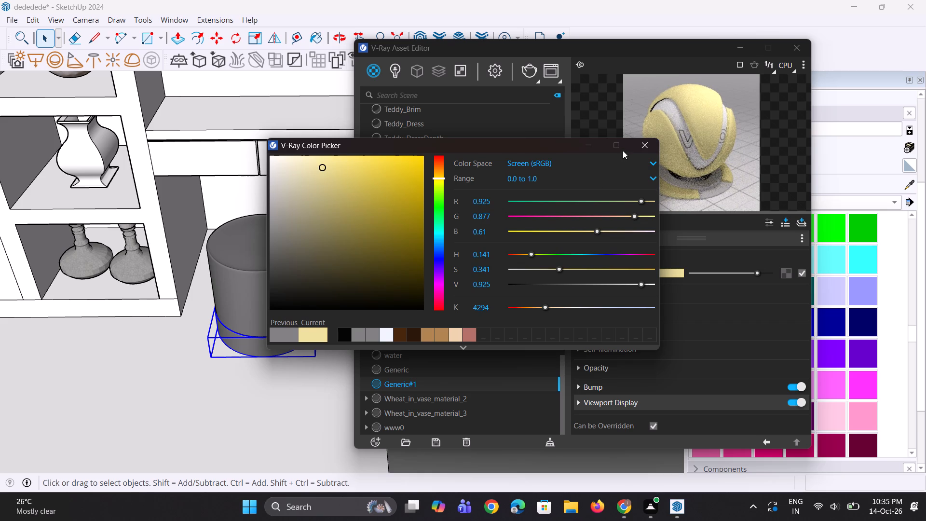
left_click(588, 143)
Give the gold material a mid-grey reflection colour, reflection glossiness 0.96, reflection IOR enabled at 1.6 and metalness 0.2.
left_click(612, 299)
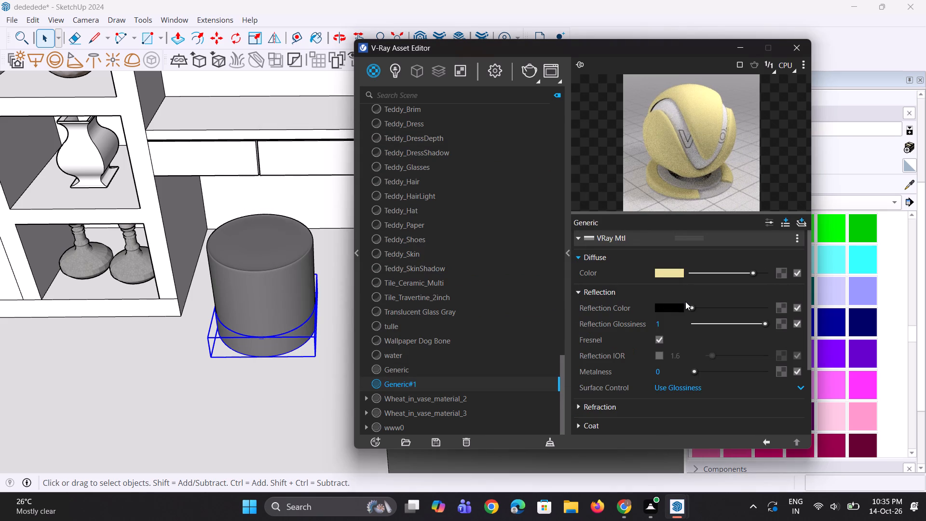
left_click_drag(691, 305, 707, 307)
left_click_drag(678, 325, 607, 323)
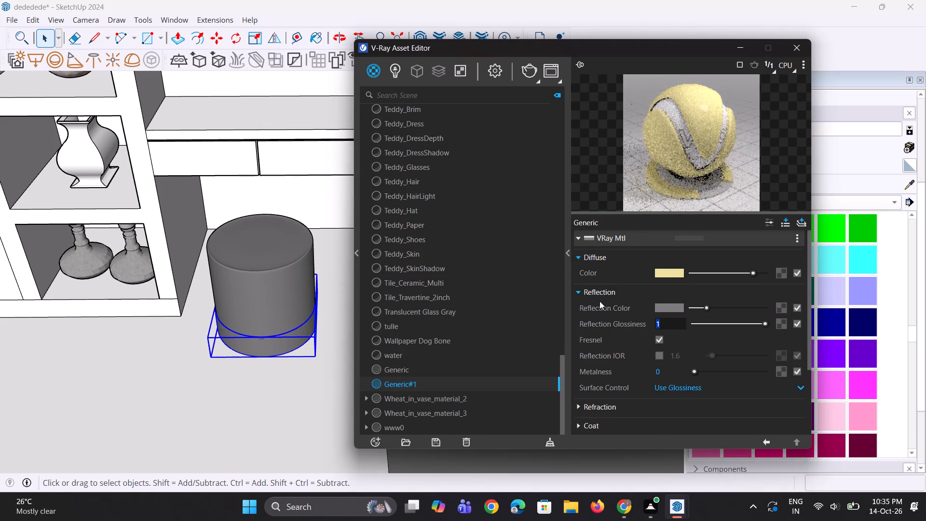
type("0.96")
key("Return")
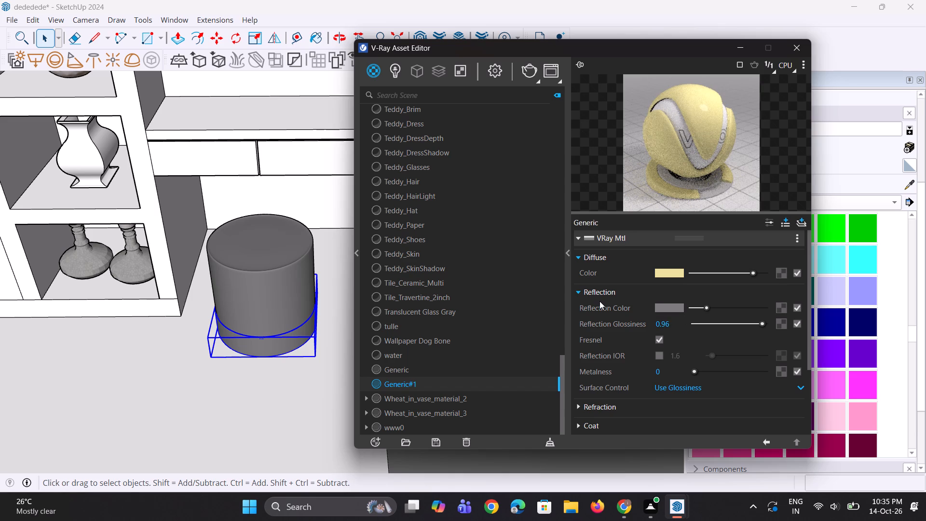
left_click(657, 358)
left_click_drag(698, 371, 708, 374)
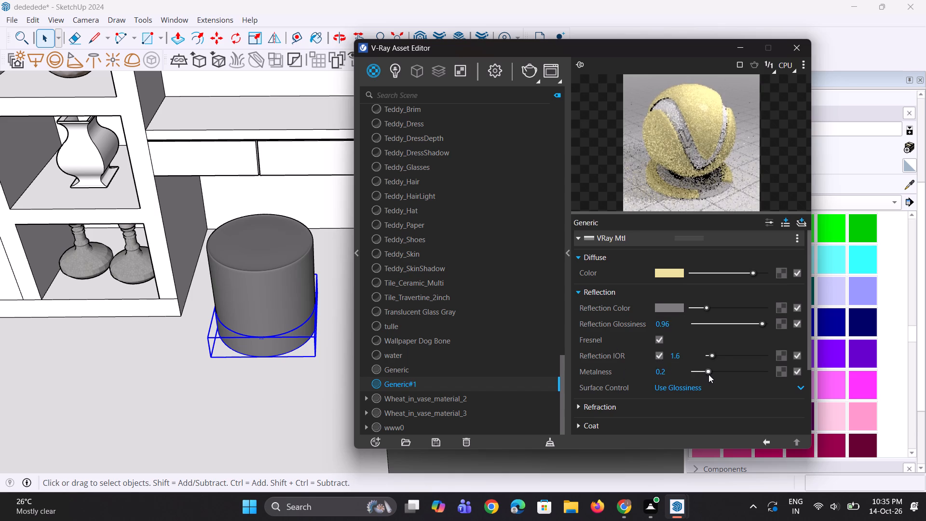
double_click(680, 163)
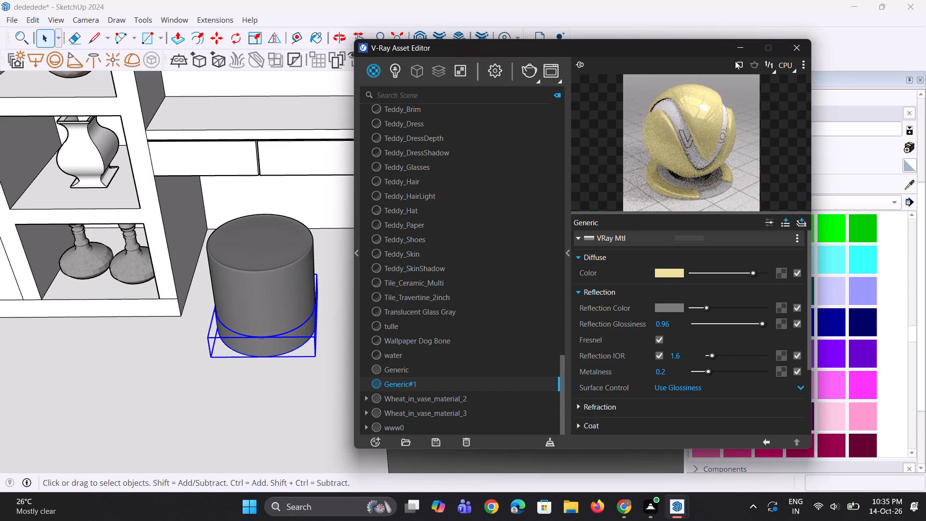
left_click(738, 46)
Open the nested groups of the puff's base band, paint the band with the pale gold material, and leave the groups.
left_click(711, 151)
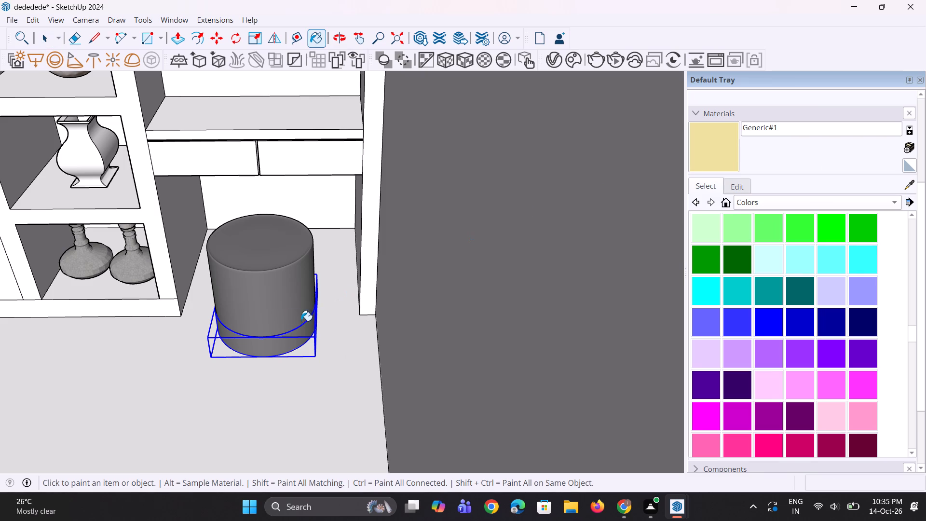
double_click(290, 341)
right_click(290, 341)
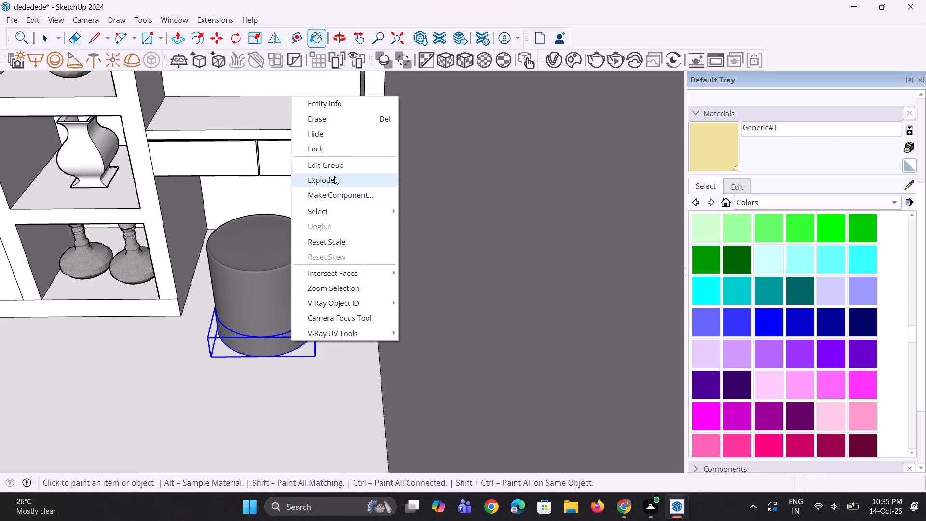
left_click(338, 166)
triple_click(304, 333)
right_click(304, 333)
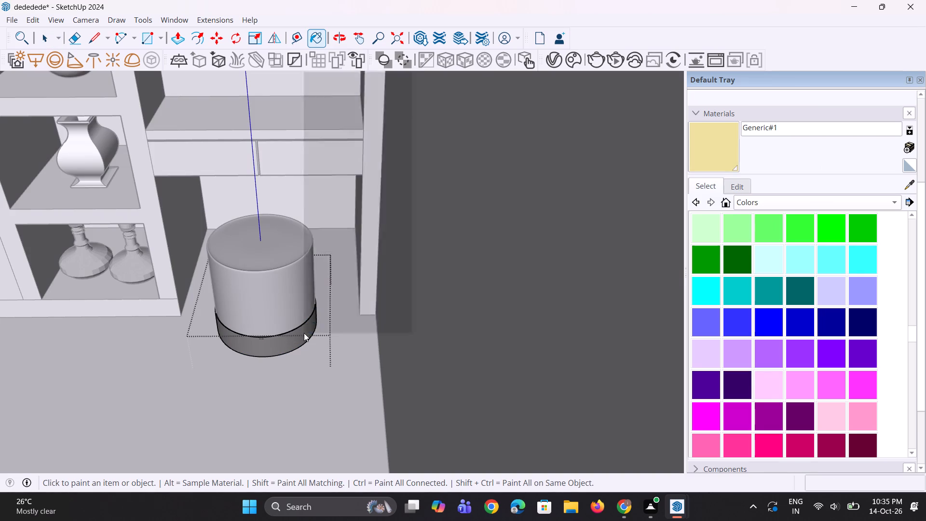
left_click(353, 144)
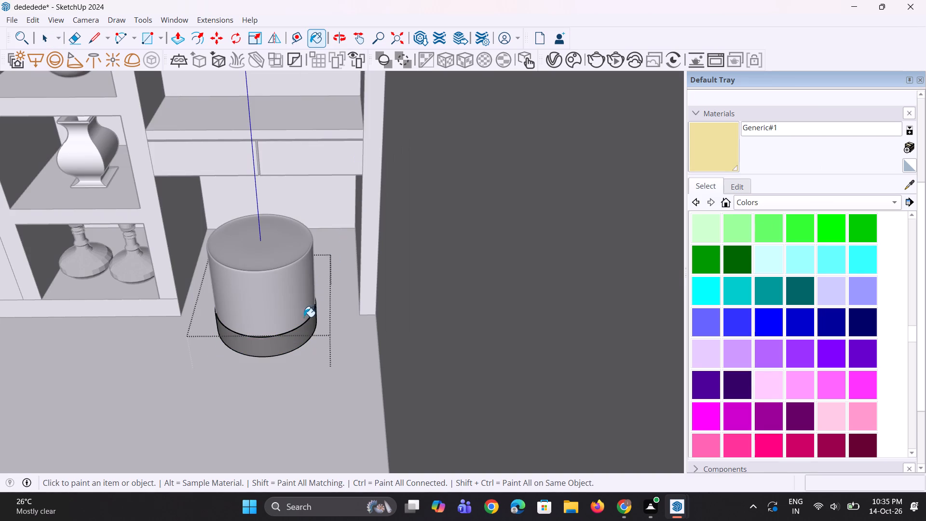
double_click(300, 333)
right_click(300, 333)
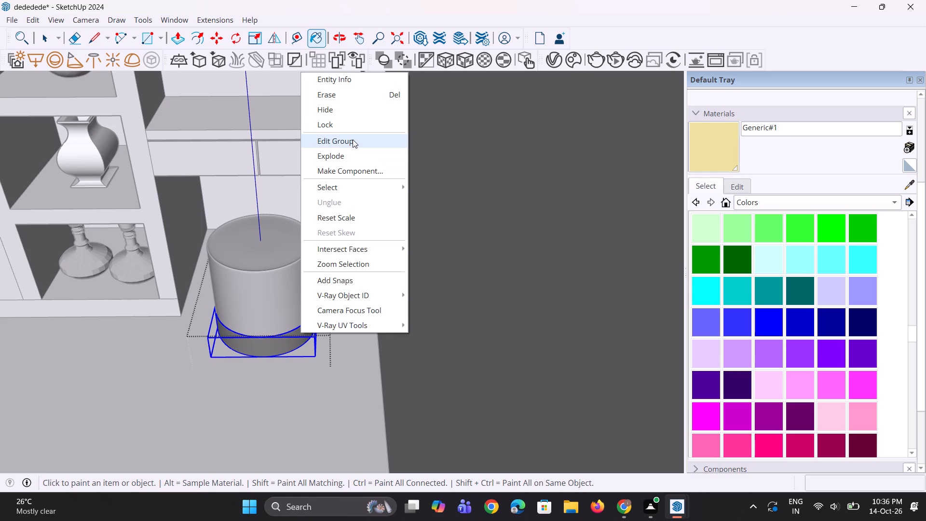
left_click(353, 139)
left_click(289, 332)
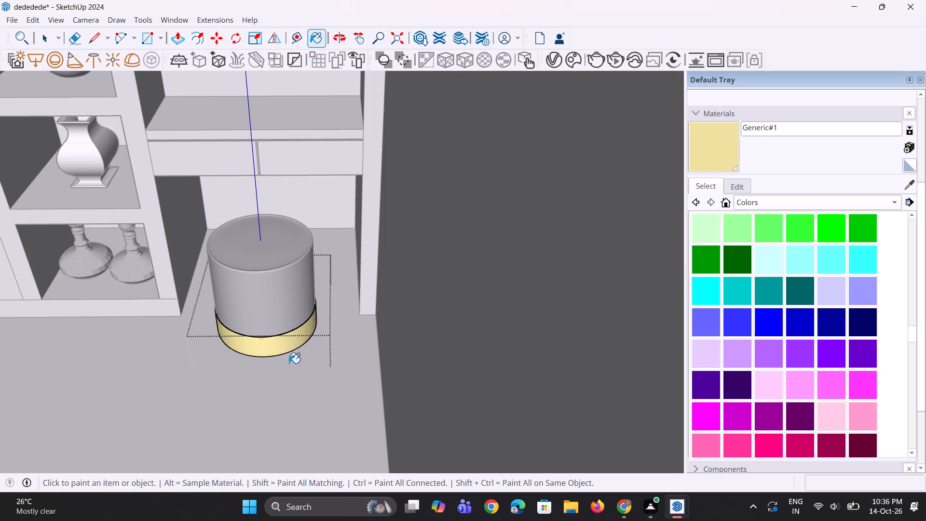
scroll(288, 370, "down", 5)
middle_click_drag(293, 372, 277, 381)
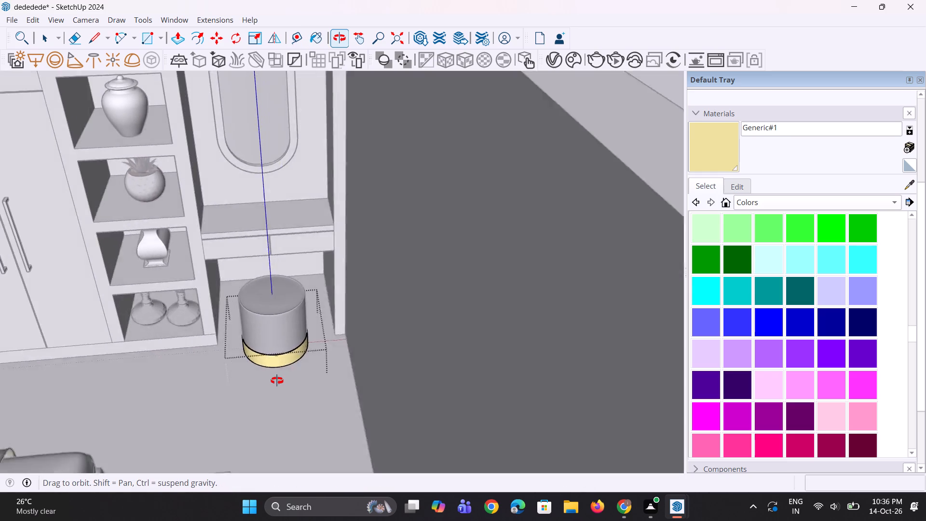
middle_click_drag(277, 381, 275, 381)
key("space")
key("space")
key("space")
double_click(517, 403)
left_click(517, 403)
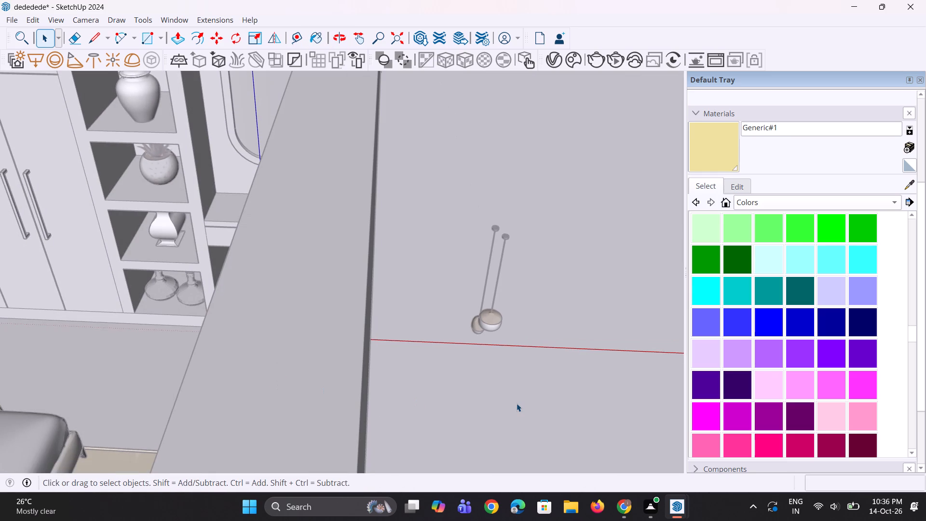
key("space")
key("space")
left_click(517, 403)
key("space")
left_click(517, 403)
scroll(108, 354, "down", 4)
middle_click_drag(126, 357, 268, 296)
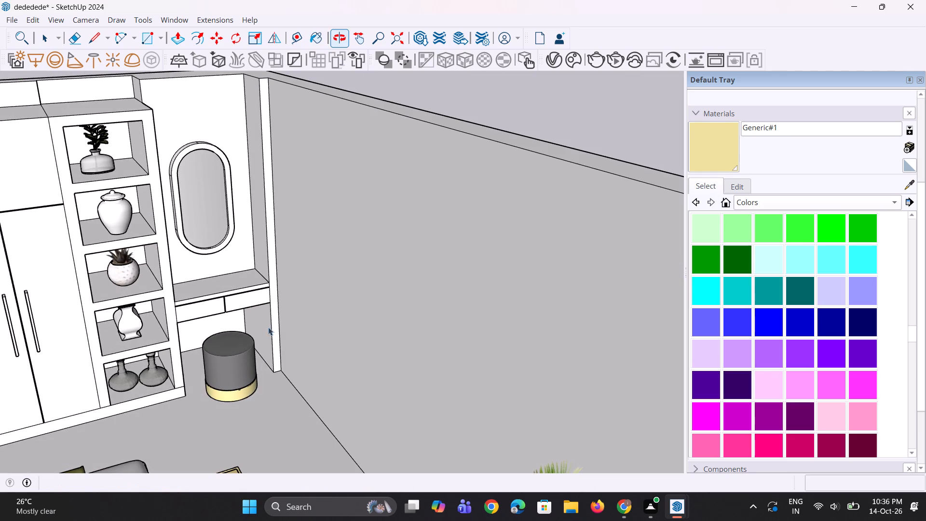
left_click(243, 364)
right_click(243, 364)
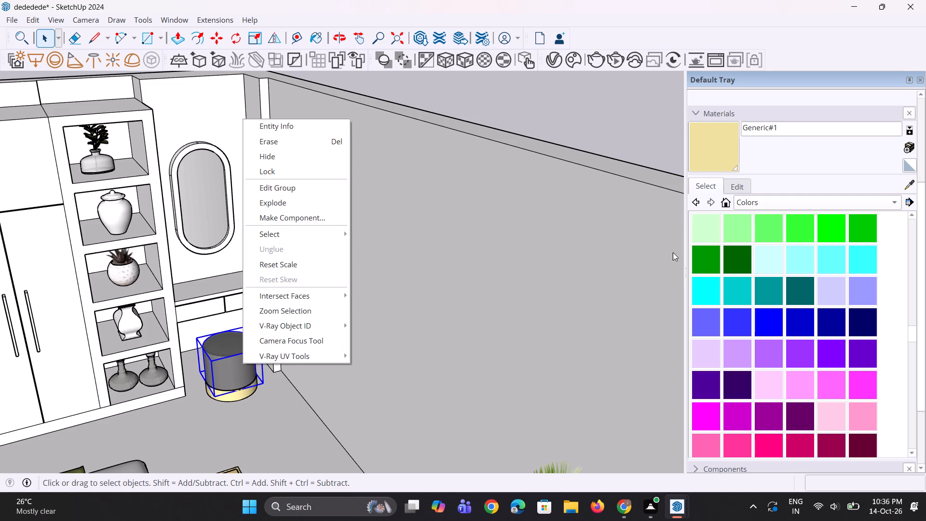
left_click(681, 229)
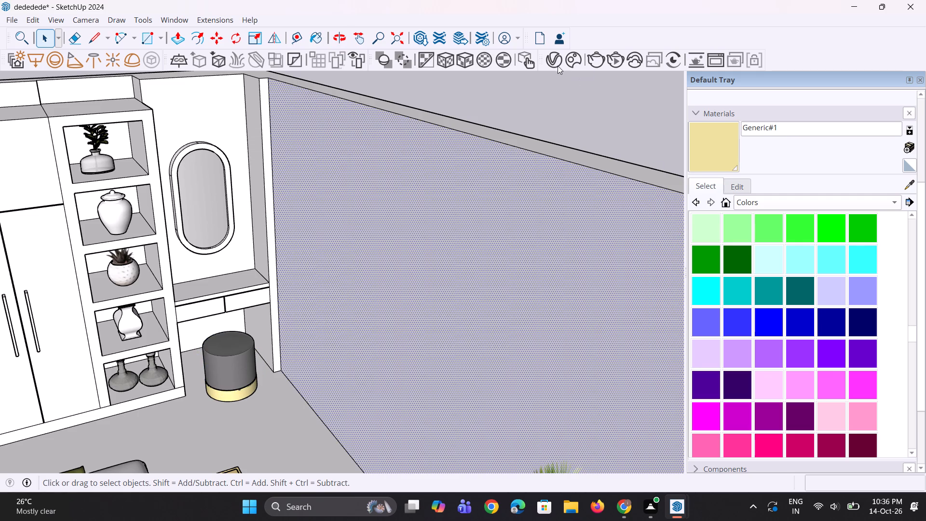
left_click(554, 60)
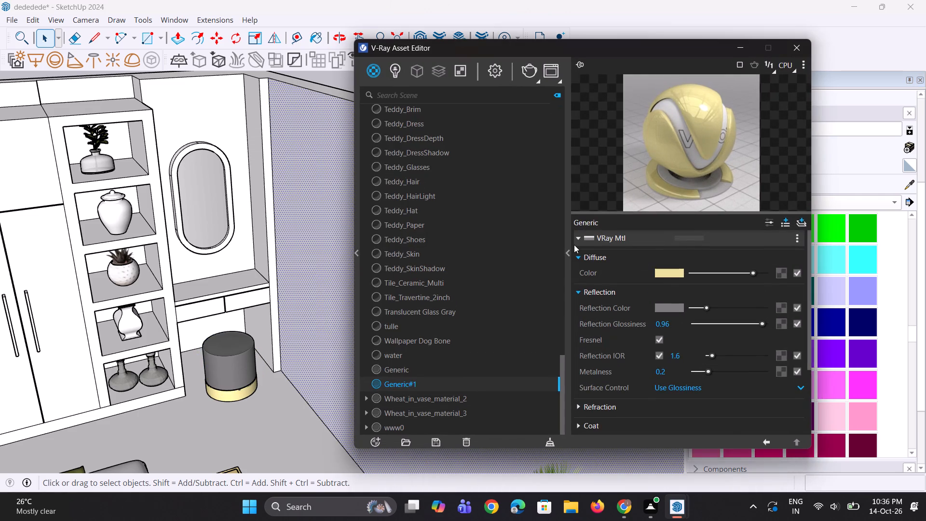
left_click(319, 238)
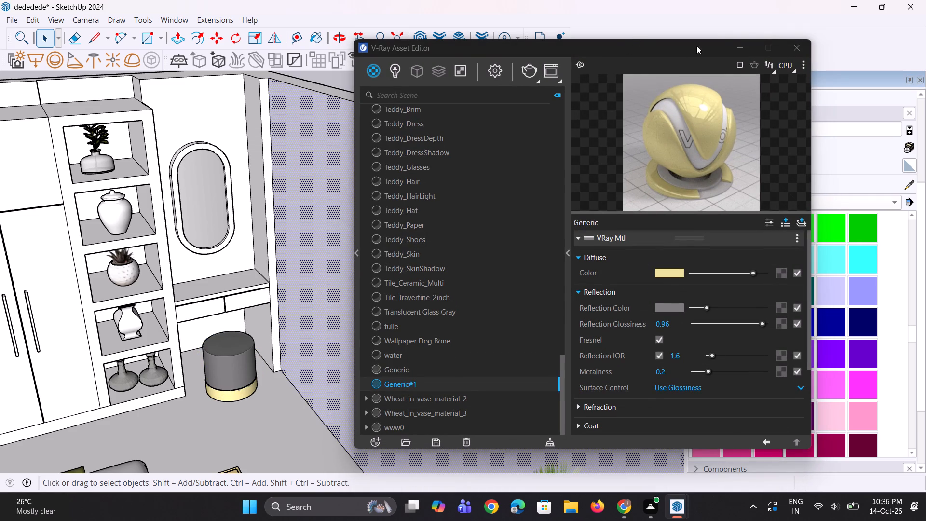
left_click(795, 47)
Sample the olive green Generic material from the slatted panel on the wall behind the bed.
scroll(281, 285, "down", 10)
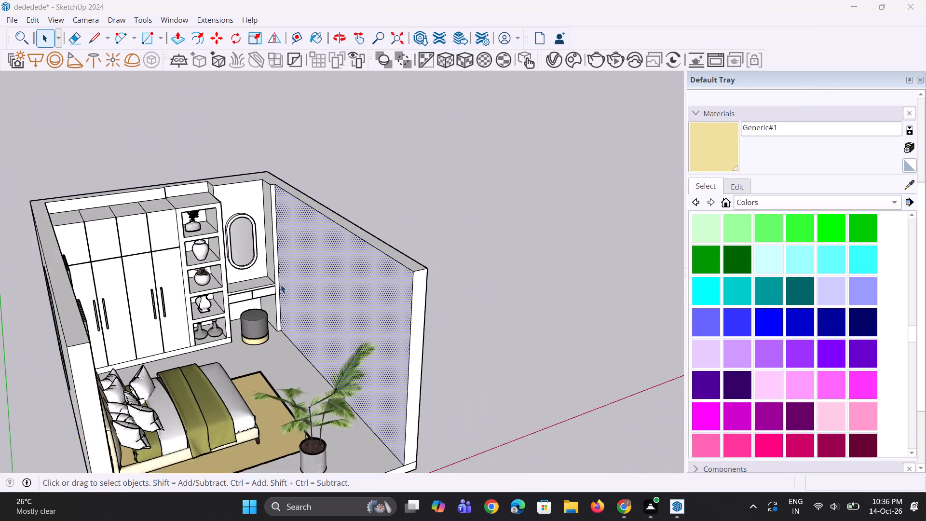
middle_click_drag(261, 335, 117, 360)
scroll(108, 283, "up", 8)
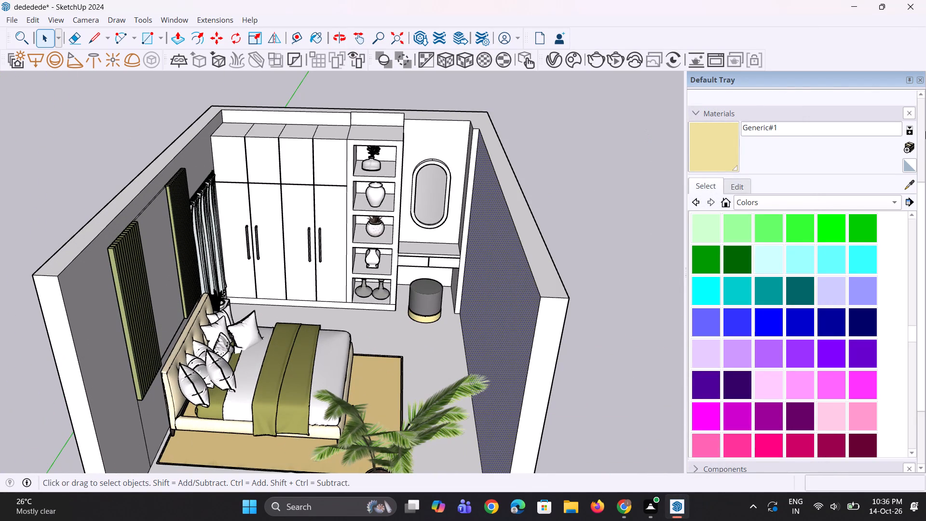
left_click(910, 185)
scroll(192, 212, "up", 4)
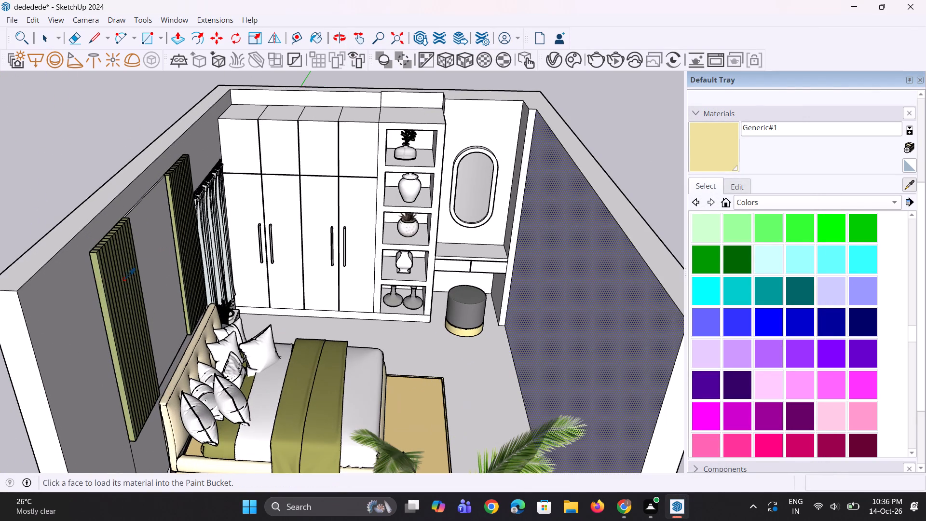
left_click(124, 279)
Open the nested groups of the puff's upper body, paint it with the sampled olive green material, and leave the groups.
scroll(128, 280, "down", 6)
middle_click_drag(147, 287, 161, 292)
scroll(311, 321, "up", 7)
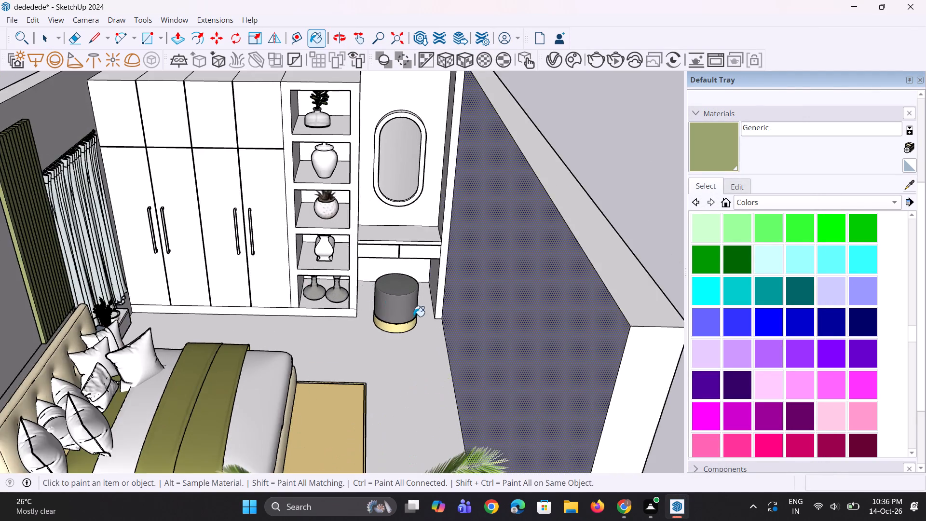
scroll(413, 316, "up", 4)
right_click(401, 295)
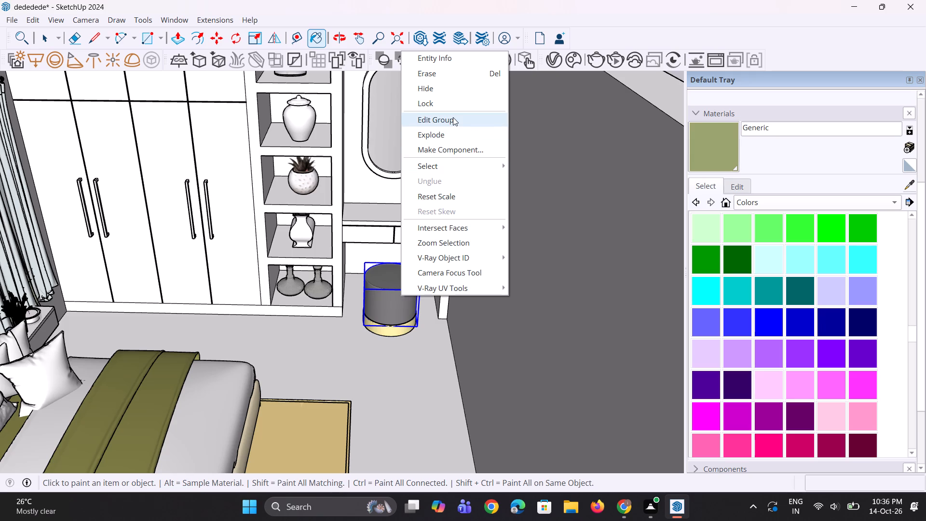
left_click(453, 117)
double_click(398, 296)
right_click(398, 296)
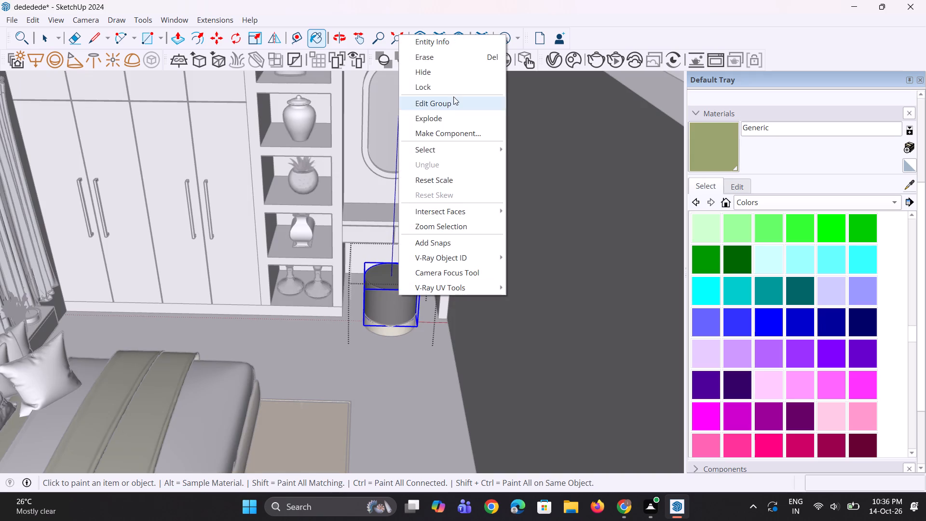
left_click(453, 100)
double_click(407, 273)
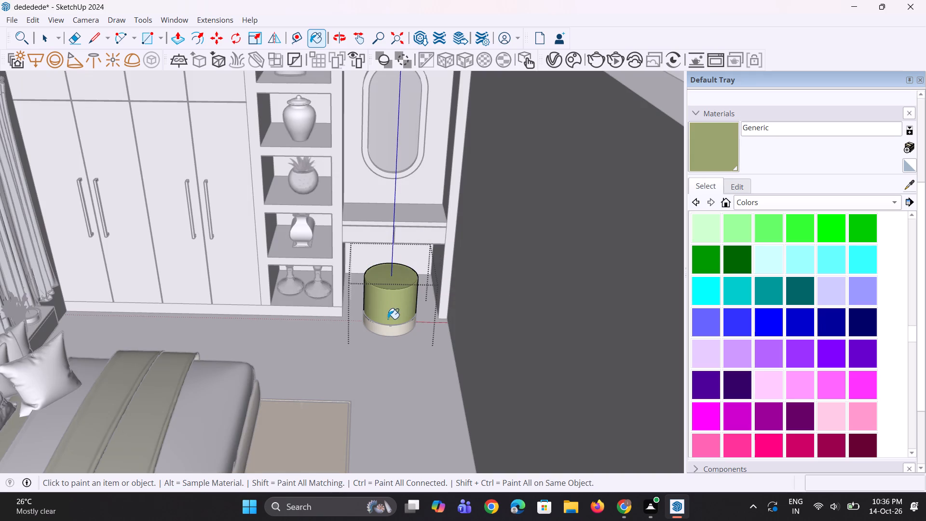
middle_click_drag(388, 321, 409, 326)
scroll(403, 324, "up", 1)
scroll(328, 306, "down", 6)
key("space")
key("space")
double_click(567, 212)
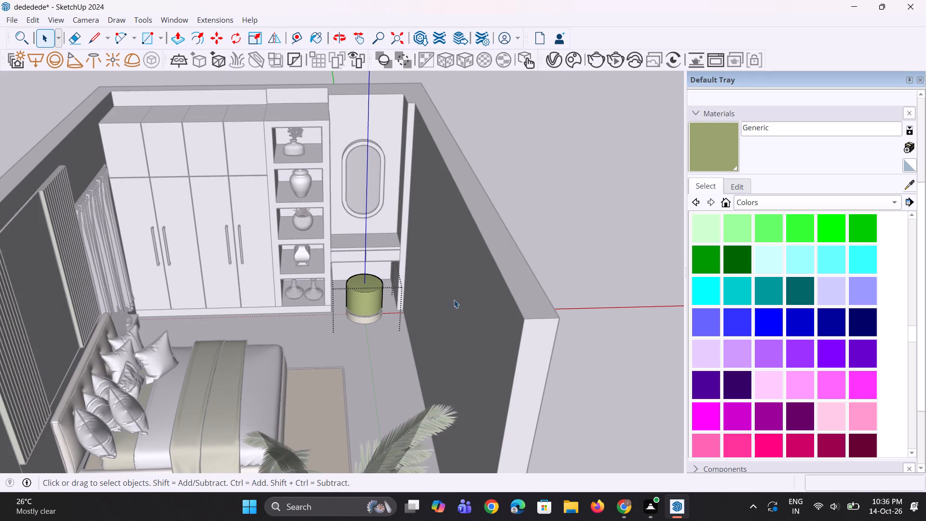
double_click(547, 251)
middle_click_drag(402, 354, 375, 315)
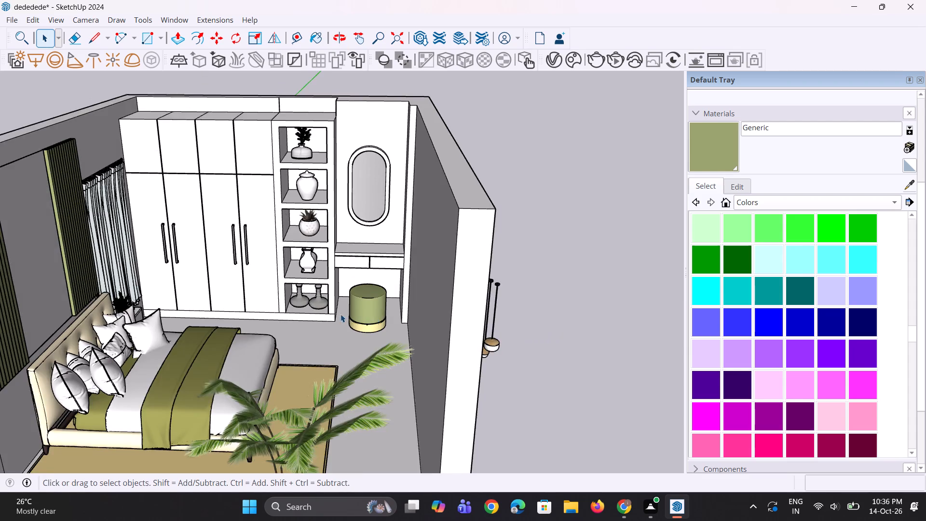
scroll(339, 315, "up", 10)
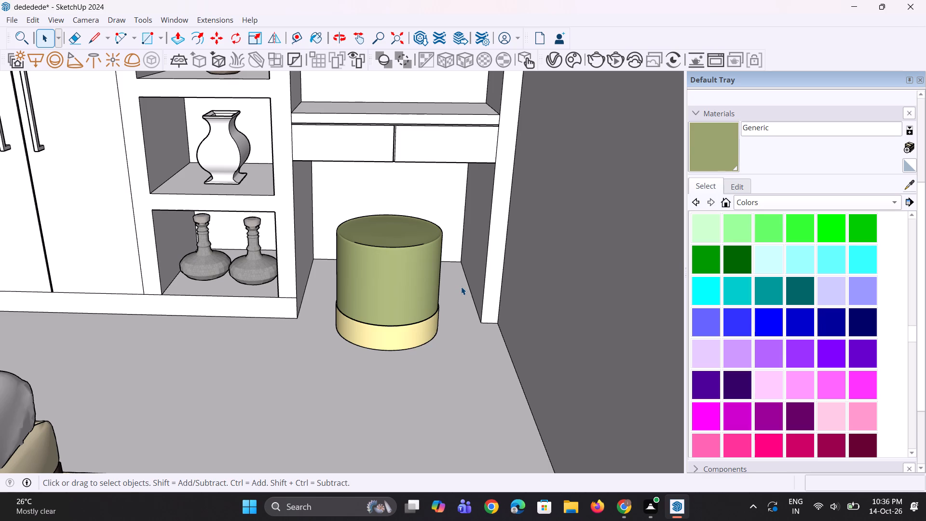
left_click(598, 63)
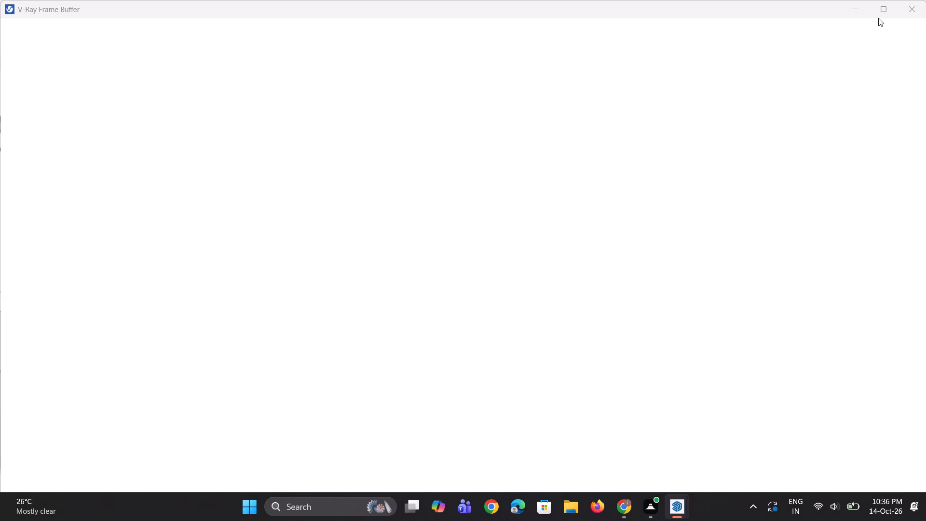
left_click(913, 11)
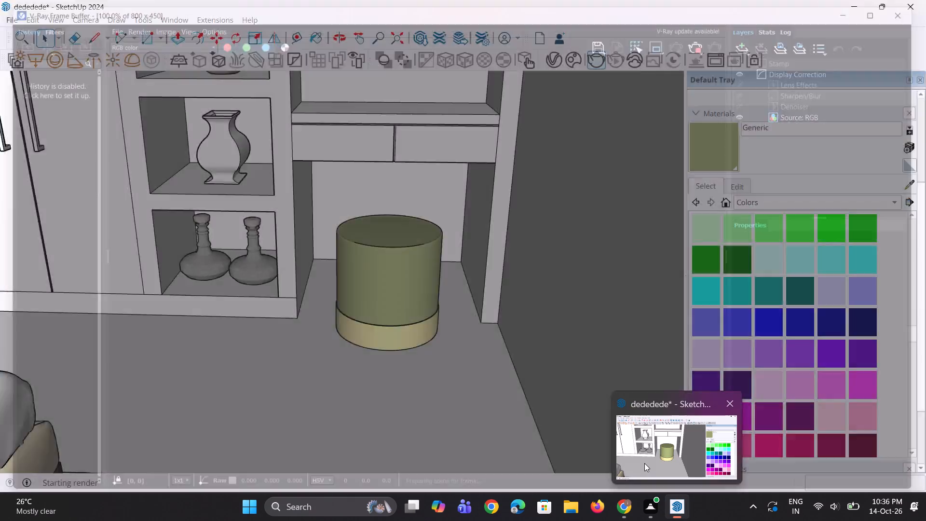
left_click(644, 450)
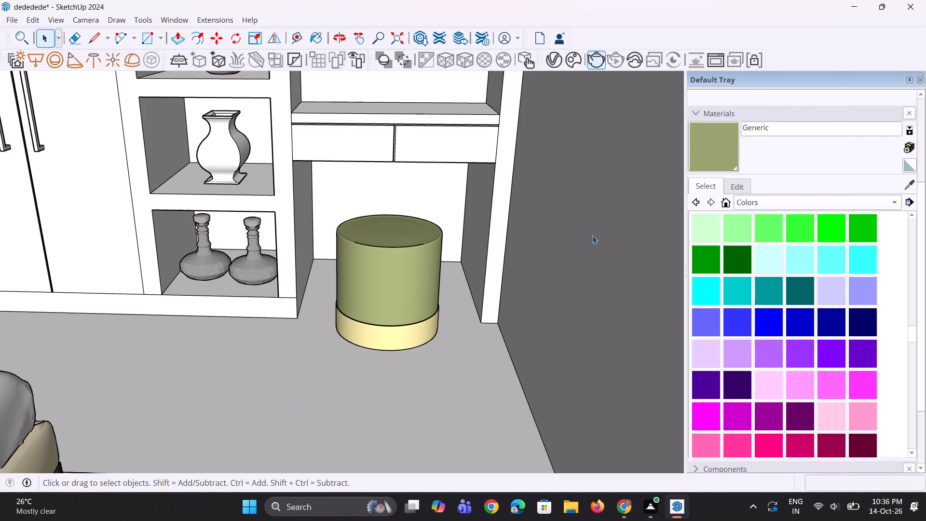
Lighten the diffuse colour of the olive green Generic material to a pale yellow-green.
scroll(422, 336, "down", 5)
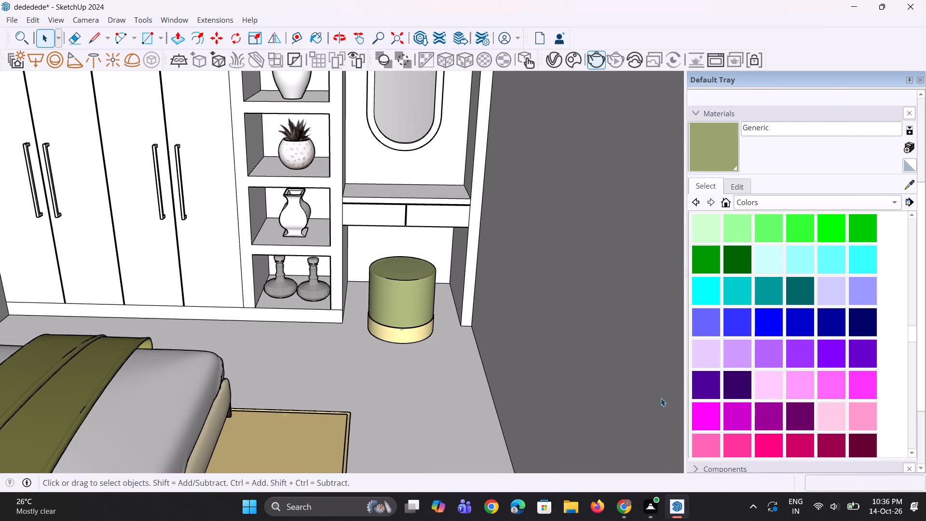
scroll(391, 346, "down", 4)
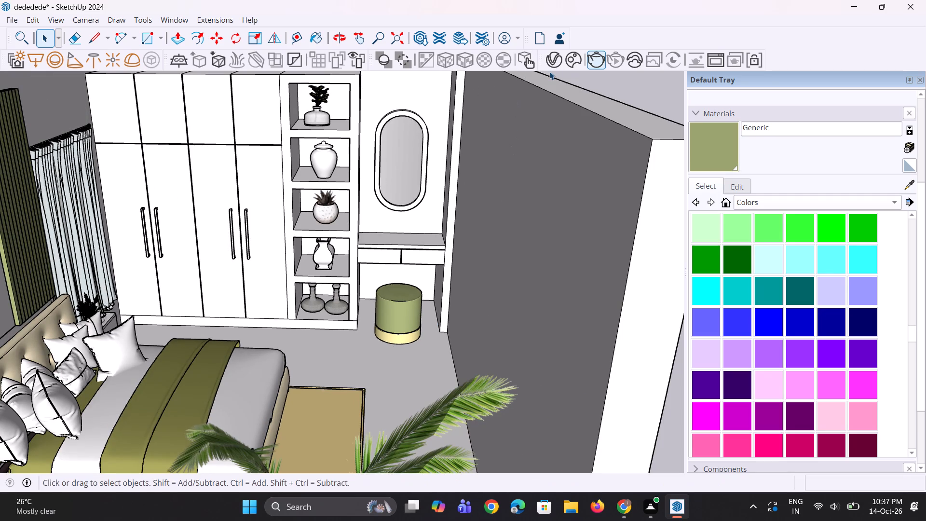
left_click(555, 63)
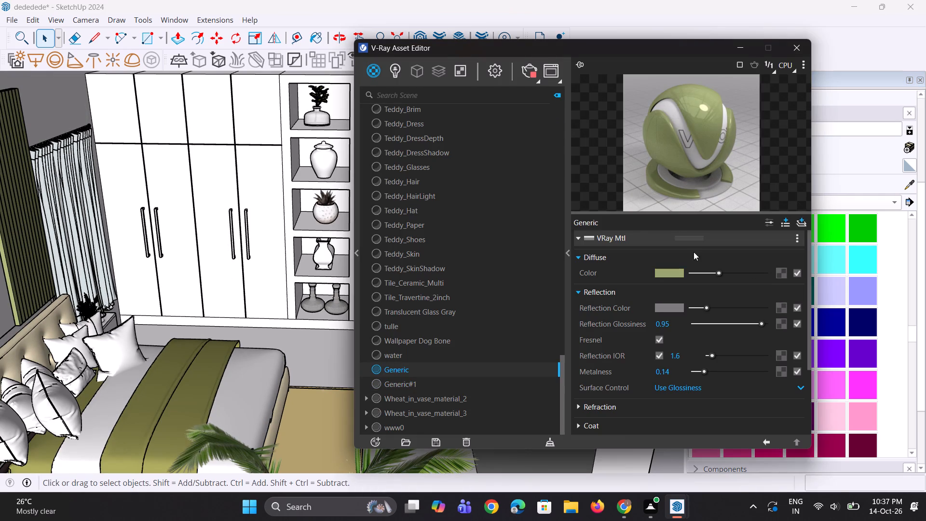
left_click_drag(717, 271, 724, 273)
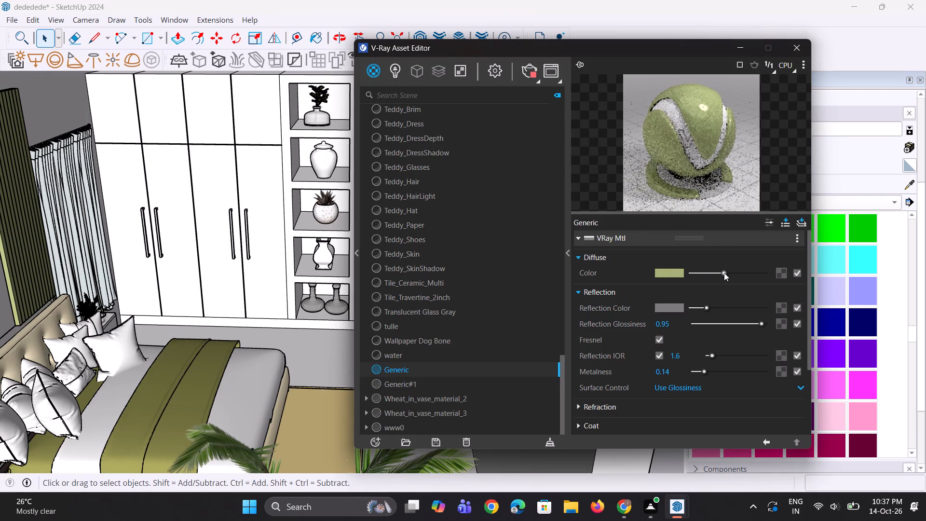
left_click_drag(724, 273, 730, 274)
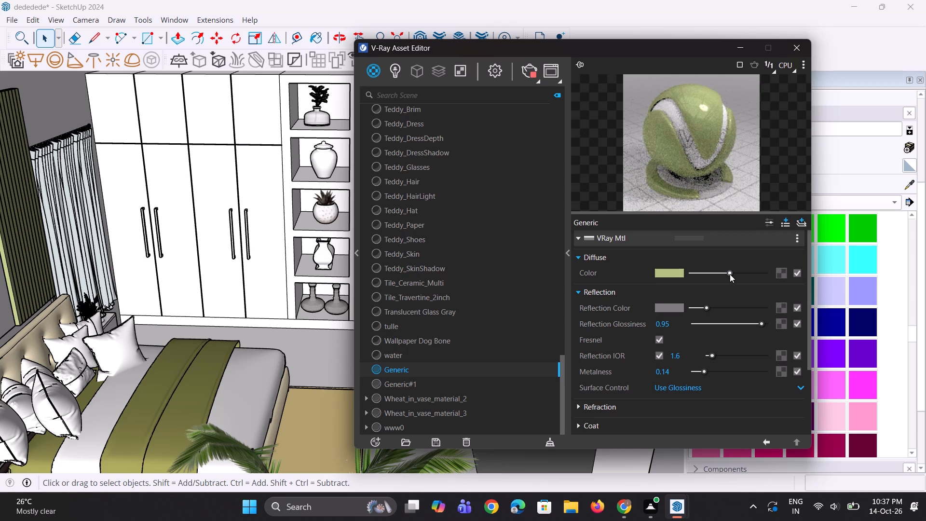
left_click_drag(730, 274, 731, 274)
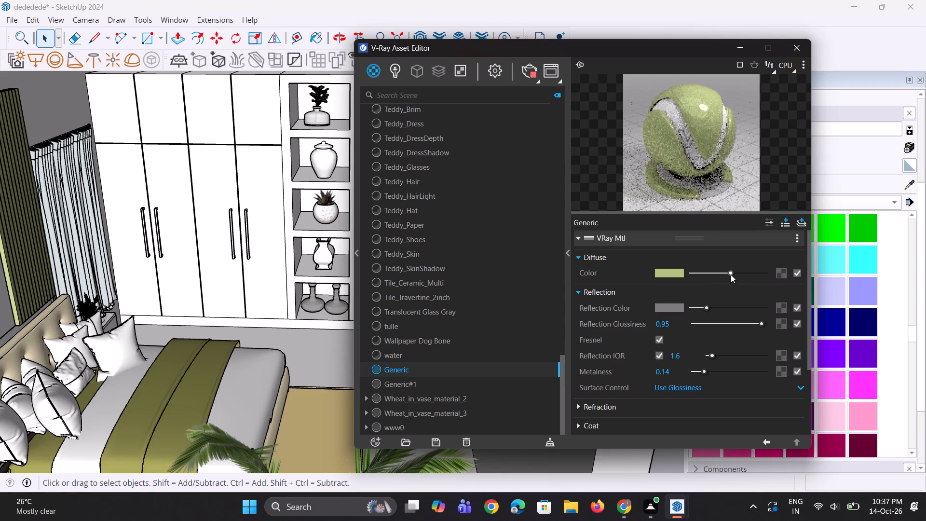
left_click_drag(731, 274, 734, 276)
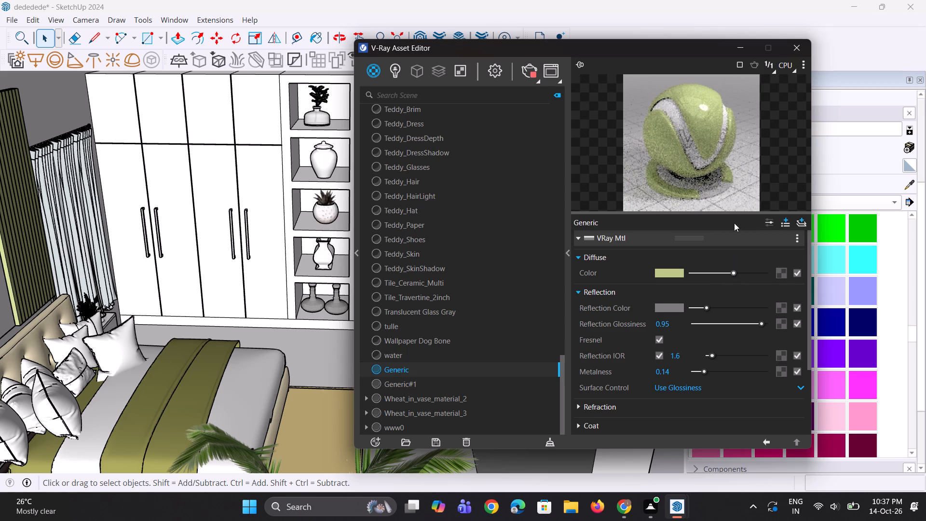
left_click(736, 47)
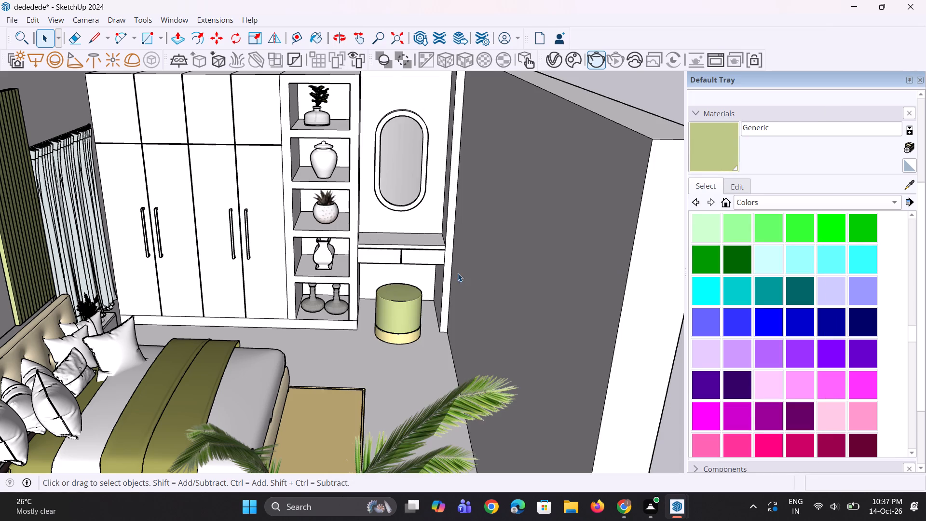
Examine the lightened green on the slatted wall panels and the puff from several angles around the room.
scroll(313, 291, "down", 4)
scroll(366, 304, "down", 3)
middle_click_drag(360, 305, 157, 331)
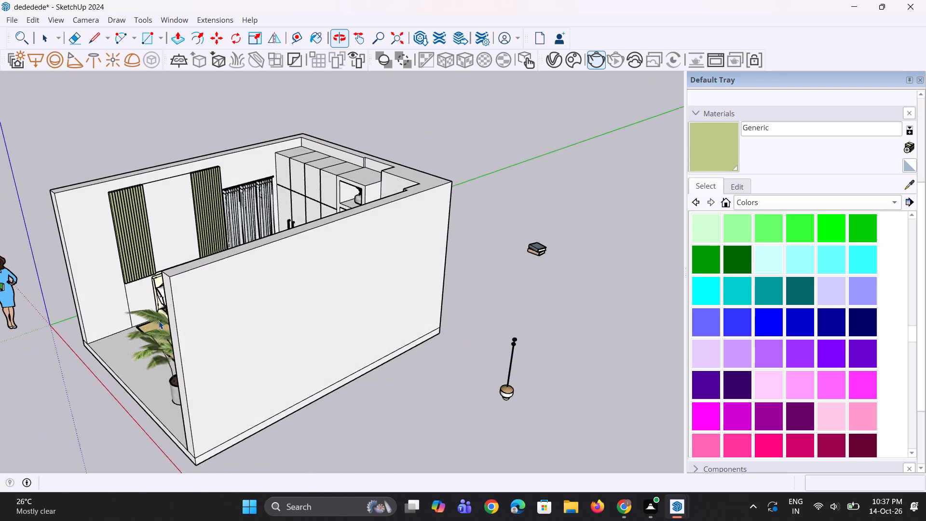
scroll(172, 231, "up", 8)
scroll(174, 230, "down", 1)
scroll(174, 230, "up", 7)
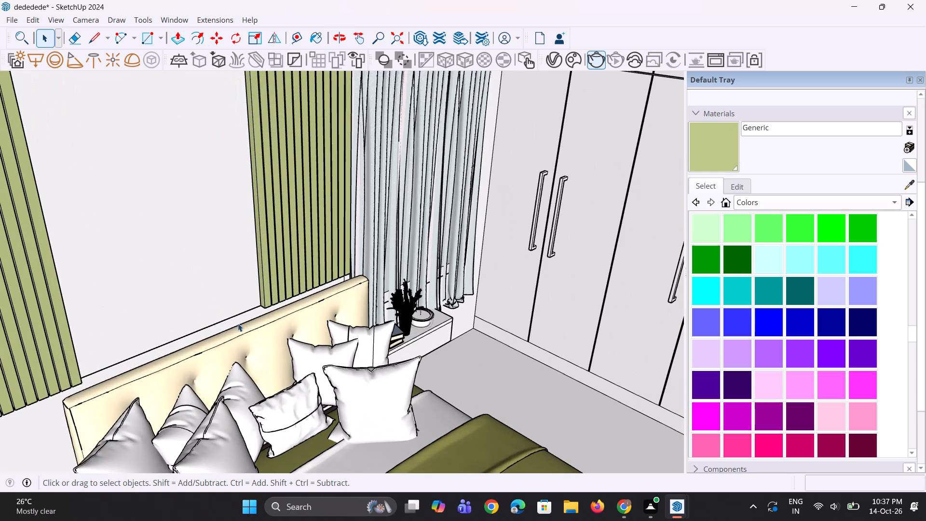
scroll(674, 230, "down", 4)
scroll(496, 307, "down", 5)
middle_click_drag(499, 307, 536, 310)
scroll(420, 273, "down", 5)
middle_click_drag(419, 271, 444, 278)
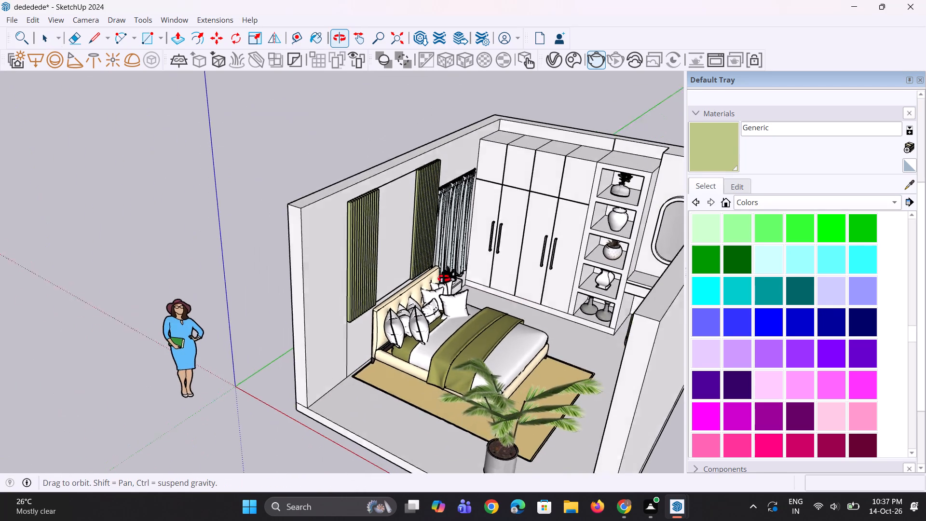
middle_click_drag(444, 278, 490, 296)
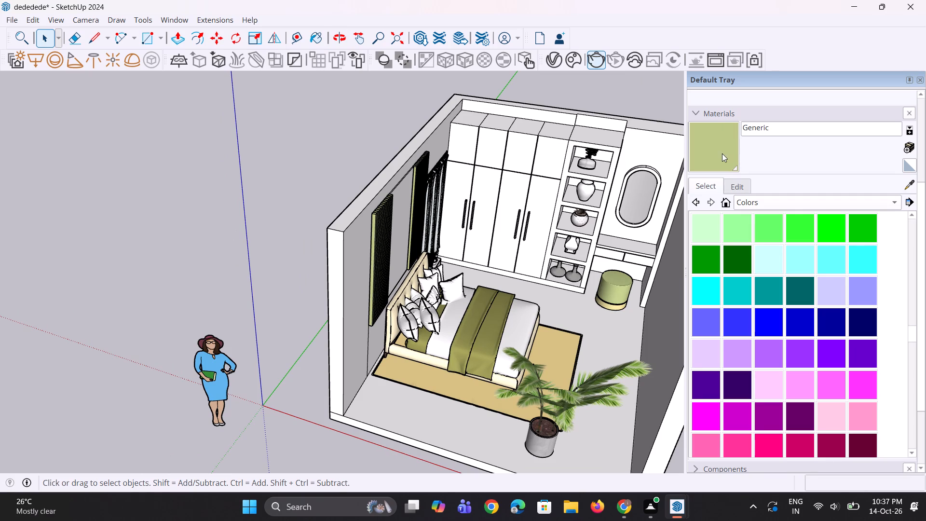
Paint the wall area between the two slatted panels behind the bed with the green Generic material.
left_click(722, 153)
scroll(417, 215, "up", 6)
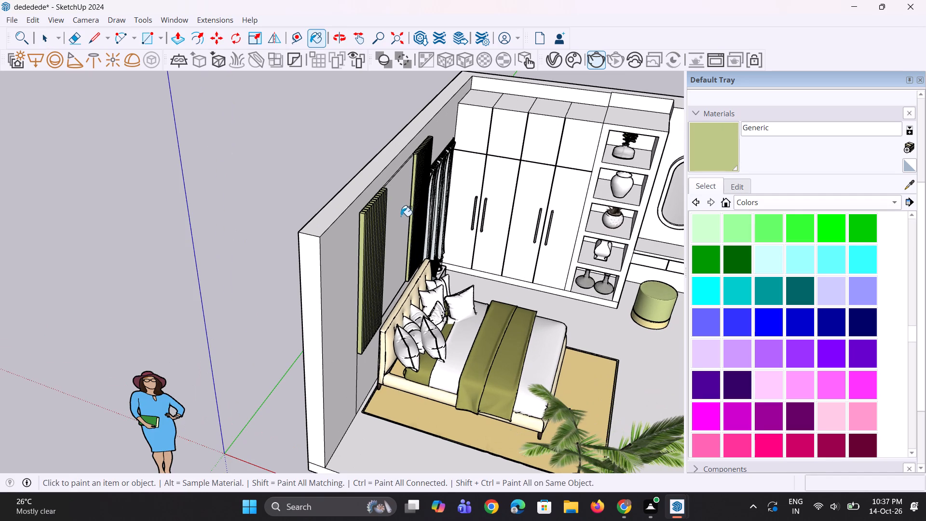
scroll(372, 233, "down", 4)
middle_click_drag(420, 253, 233, 263)
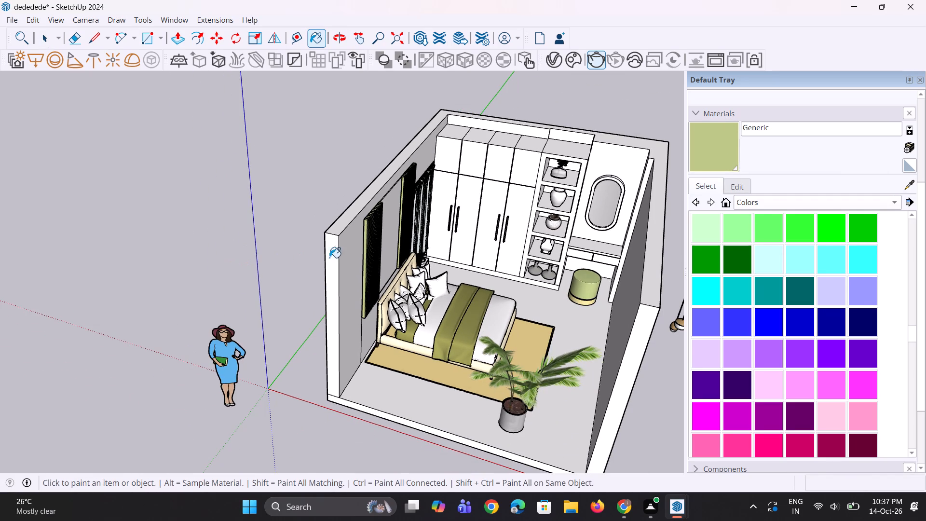
scroll(370, 261, "up", 3)
scroll(416, 245, "up", 2)
left_click(390, 233)
Darken the diffuse colour of the Generic material to a deeper olive green.
middle_click_drag(438, 259, 281, 262)
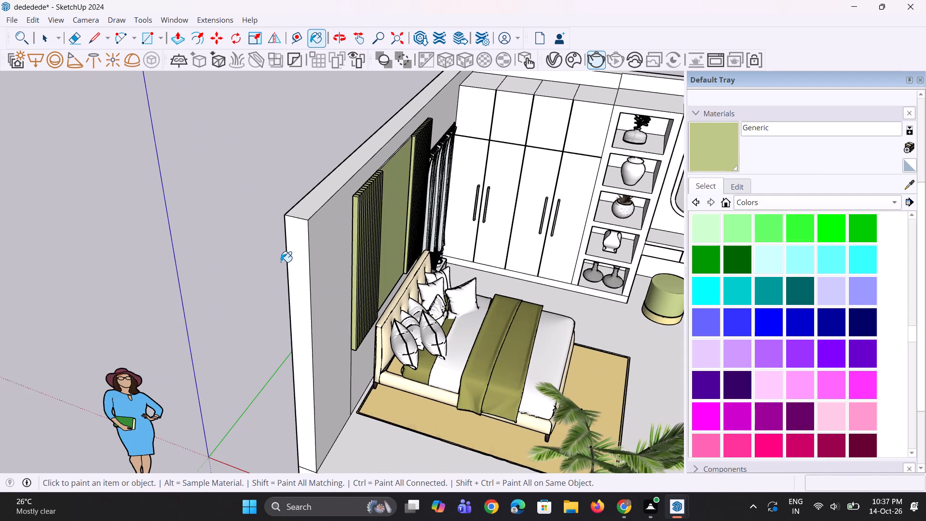
middle_click_drag(281, 262, 208, 261)
middle_click_drag(349, 271, 221, 301)
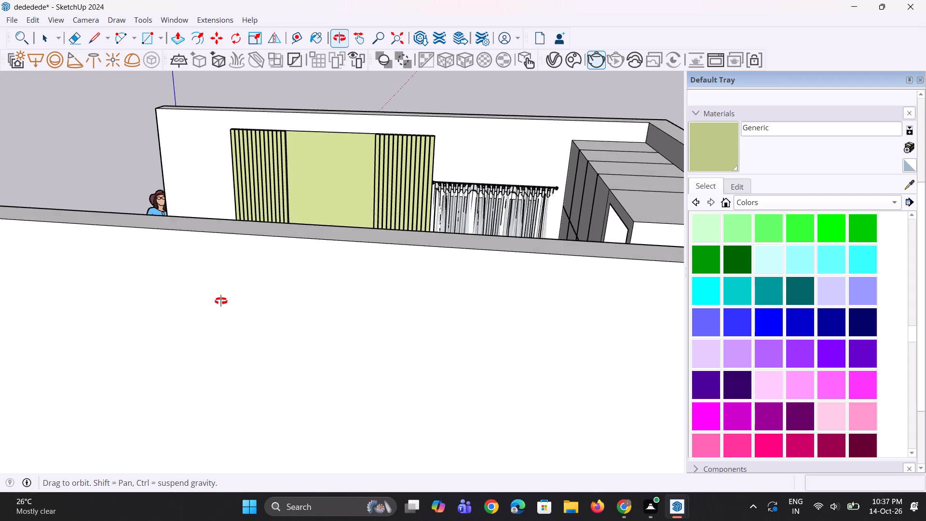
middle_click_drag(221, 301, 507, 292)
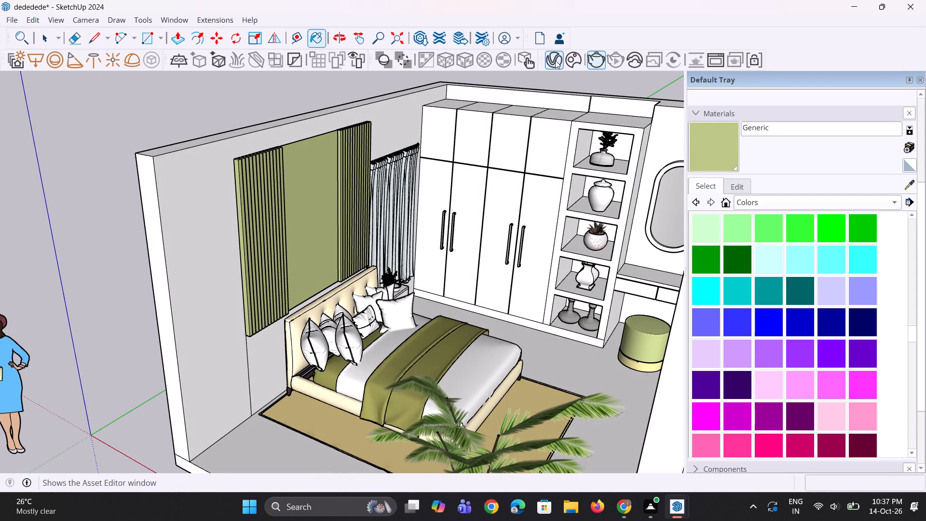
left_click(554, 60)
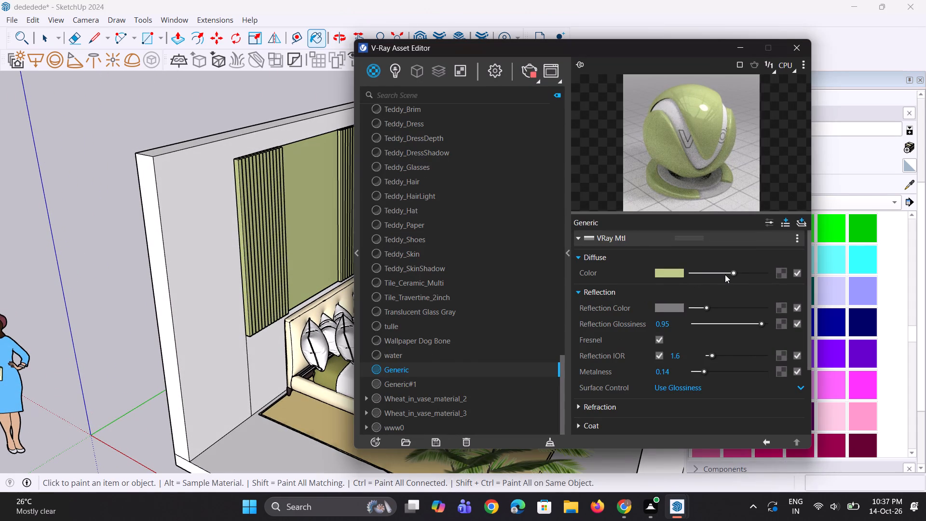
left_click_drag(730, 272, 720, 271)
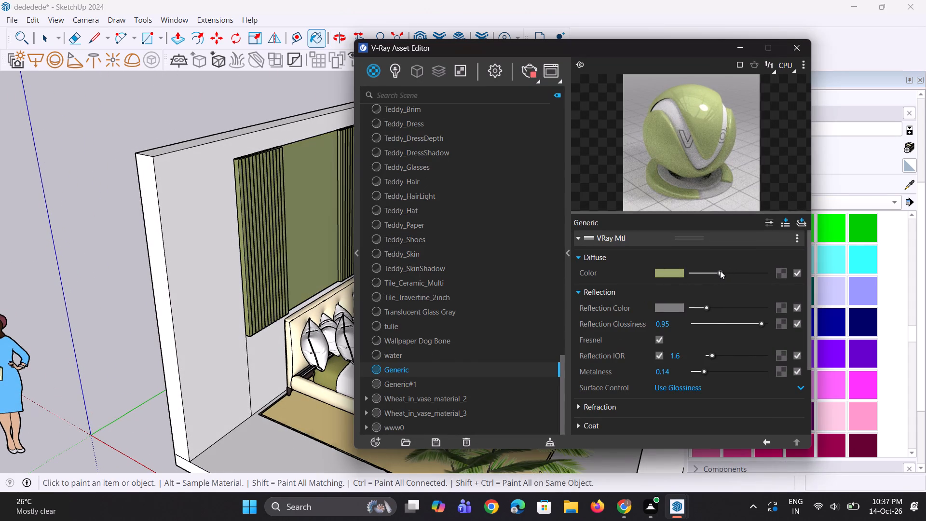
left_click_drag(720, 271, 721, 271)
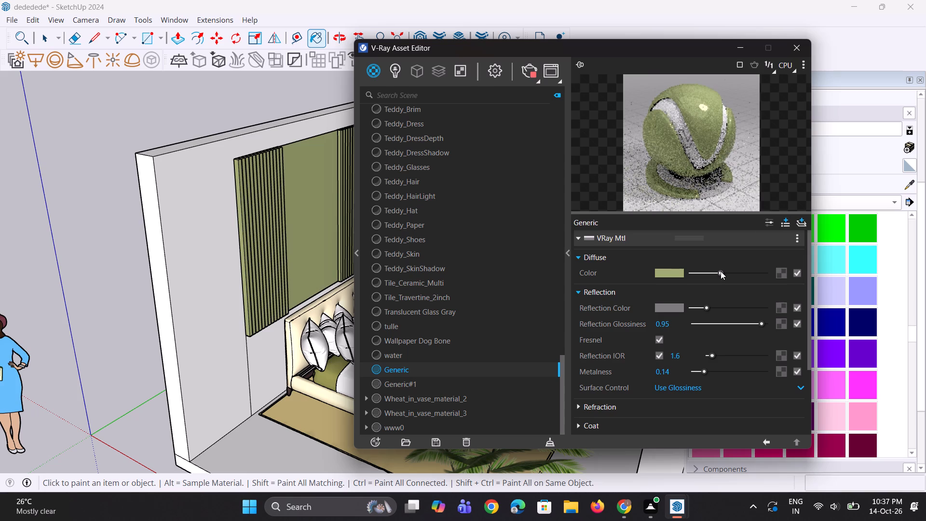
left_click_drag(721, 271, 717, 271)
left_click_drag(717, 271, 712, 271)
scroll(231, 320, "down", 4)
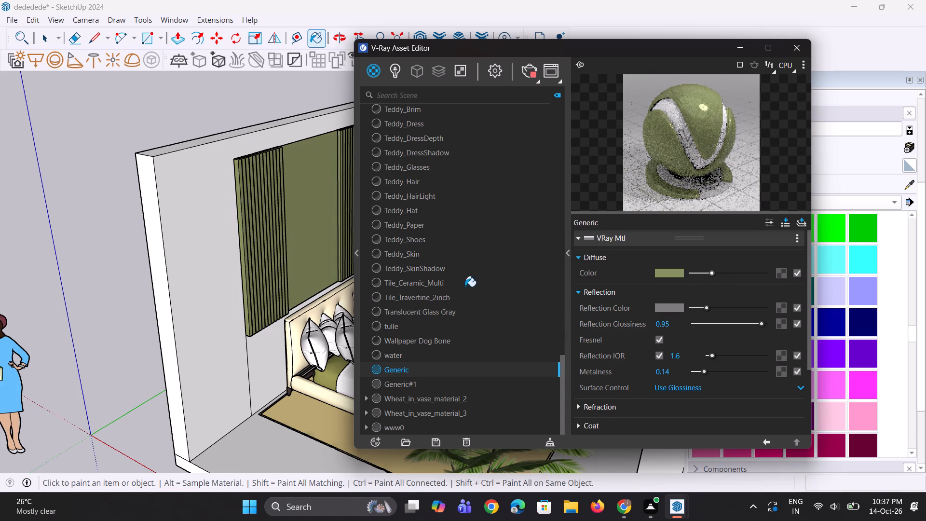
left_click(738, 46)
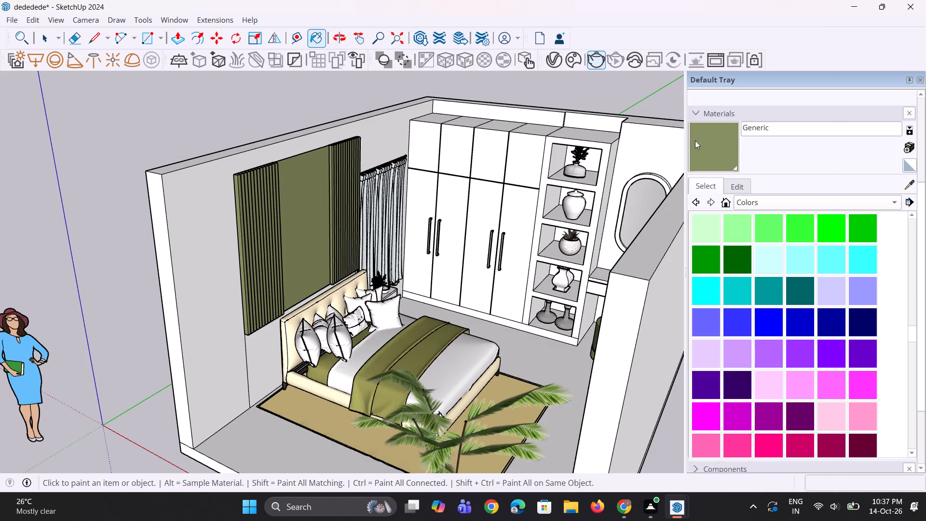
Create a new Generic V-Ray material in the Asset Editor.
scroll(556, 292, "down", 3)
middle_click_drag(556, 292, 398, 301)
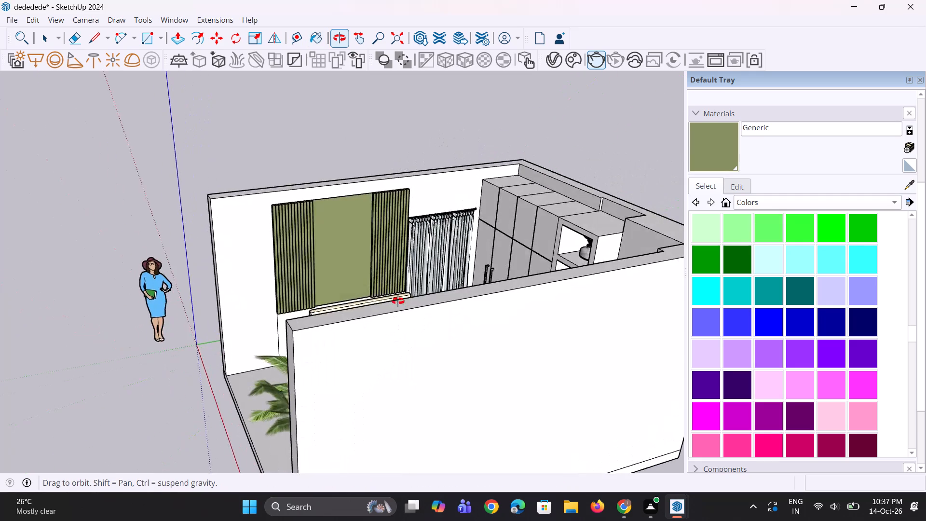
middle_click_drag(398, 301, 396, 311)
scroll(298, 200, "up", 3)
scroll(518, 218, "up", 2)
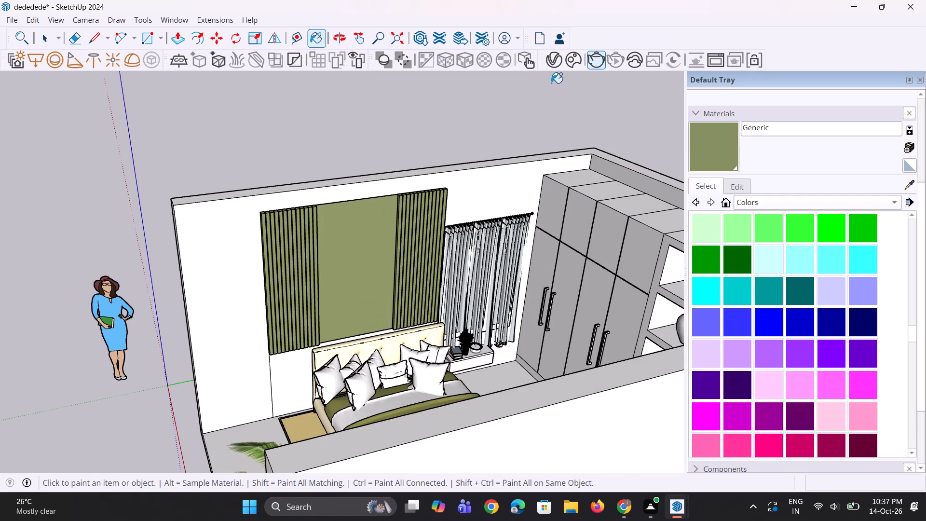
left_click(556, 64)
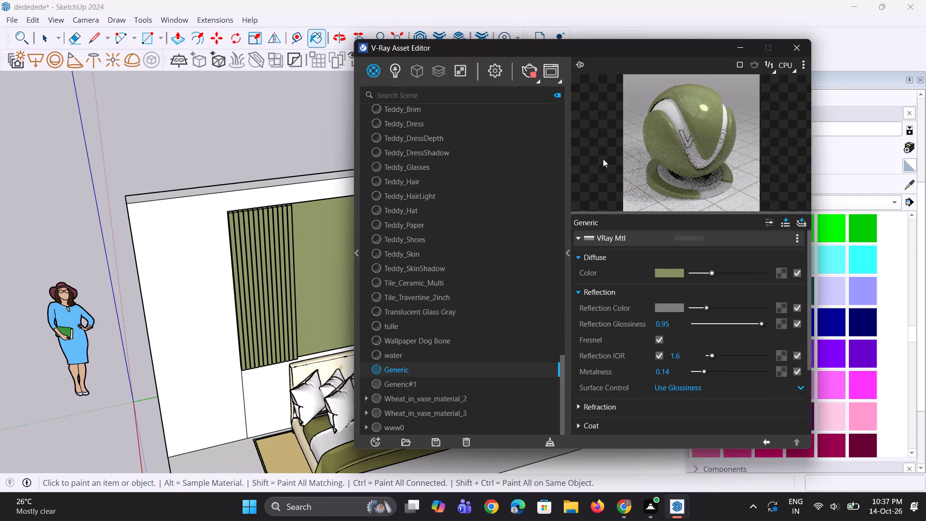
right_click(380, 66)
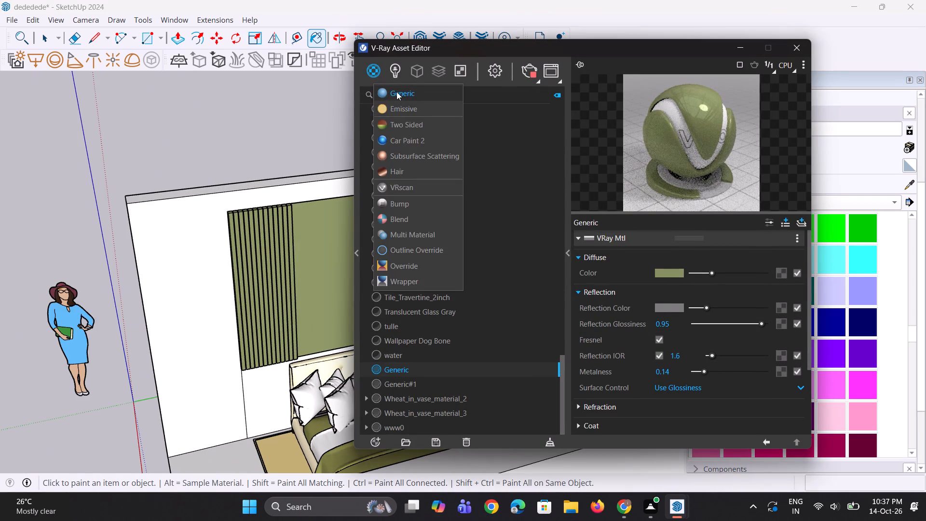
left_click(396, 92)
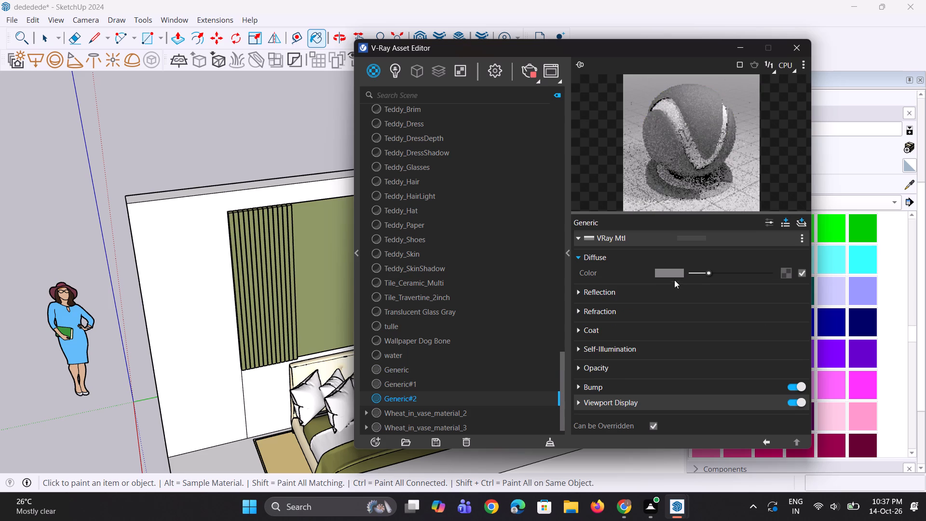
Set the new material's diffuse colour to a light yellow-green, about R 0.698, G 0.78, B 0.499.
left_click(674, 268)
left_click(674, 268)
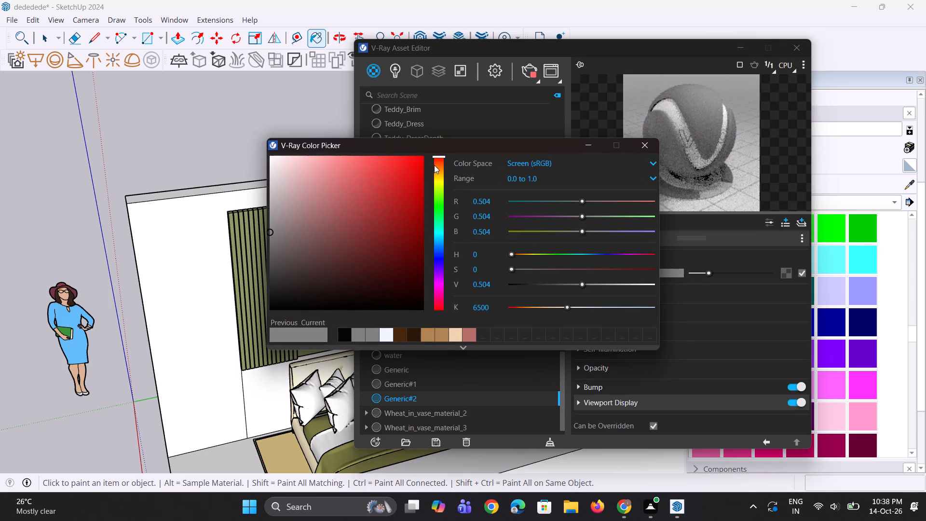
left_click_drag(436, 156, 444, 189)
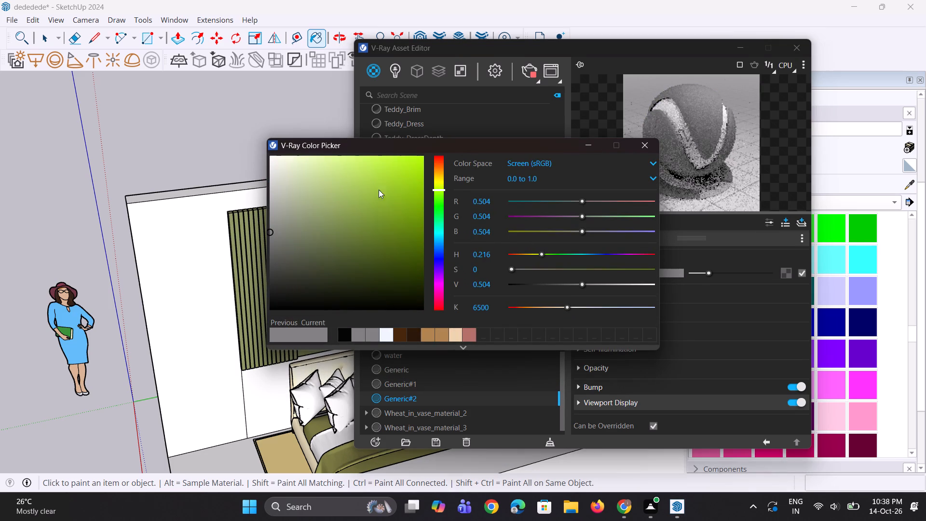
left_click_drag(326, 191, 323, 197)
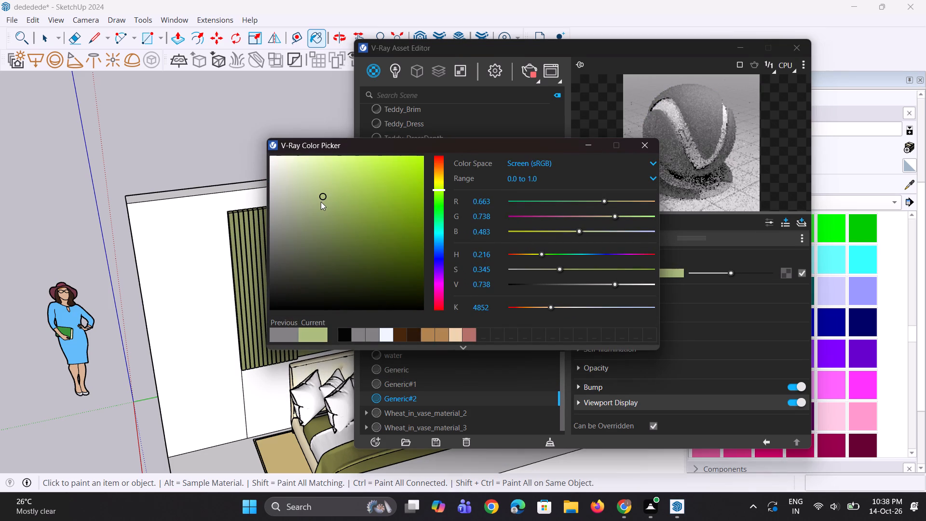
left_click_drag(322, 197, 321, 214)
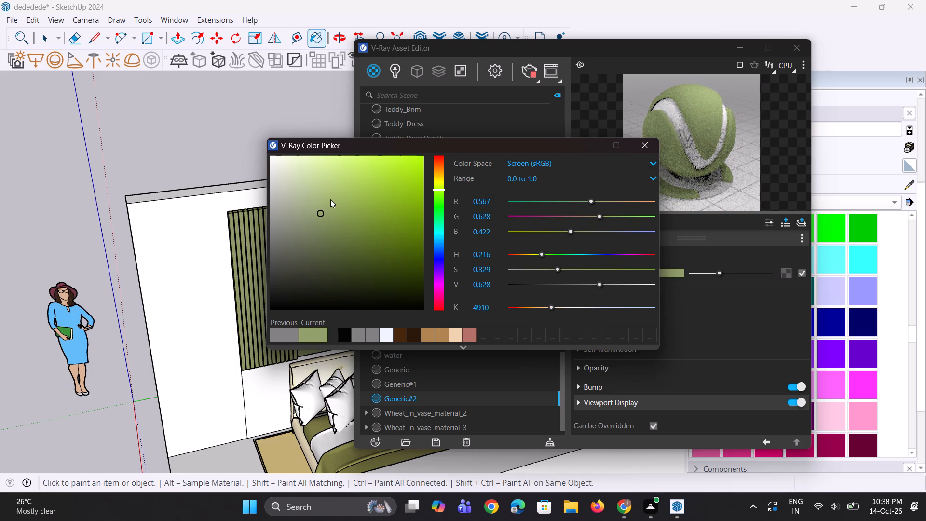
left_click_drag(322, 215, 318, 205)
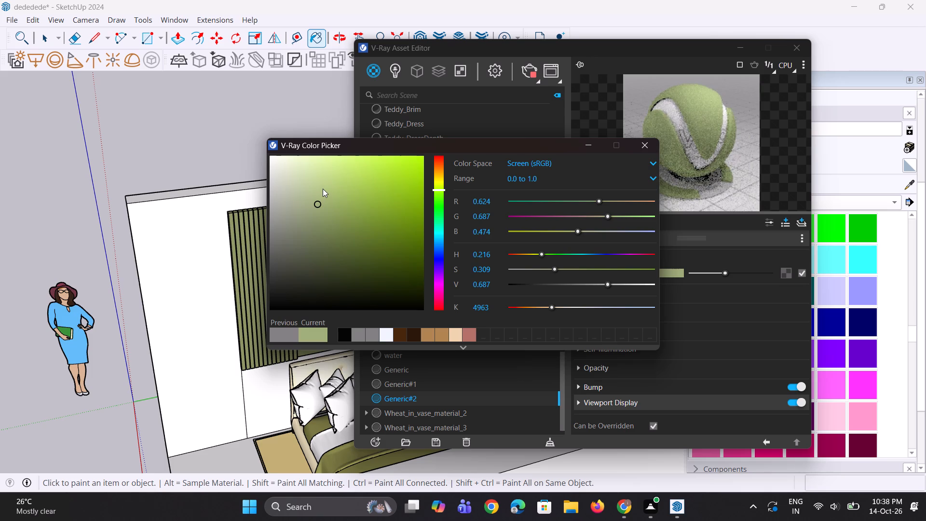
left_click(317, 198)
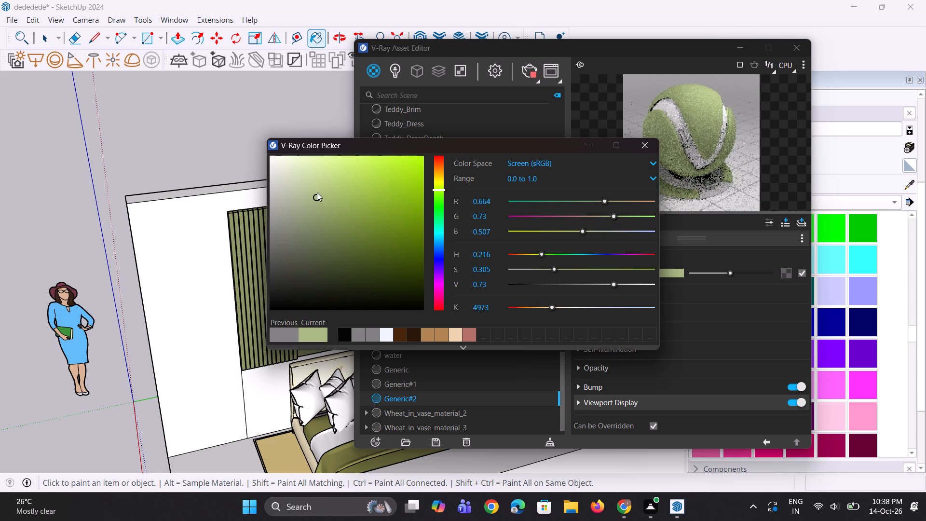
scroll(327, 193, "up", 1)
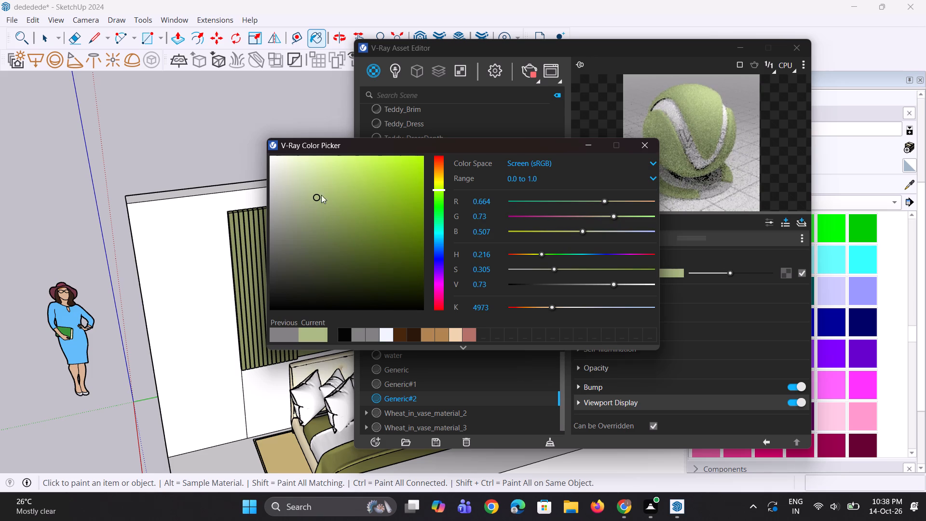
scroll(321, 195, "up", 2)
left_click_drag(317, 197, 317, 190)
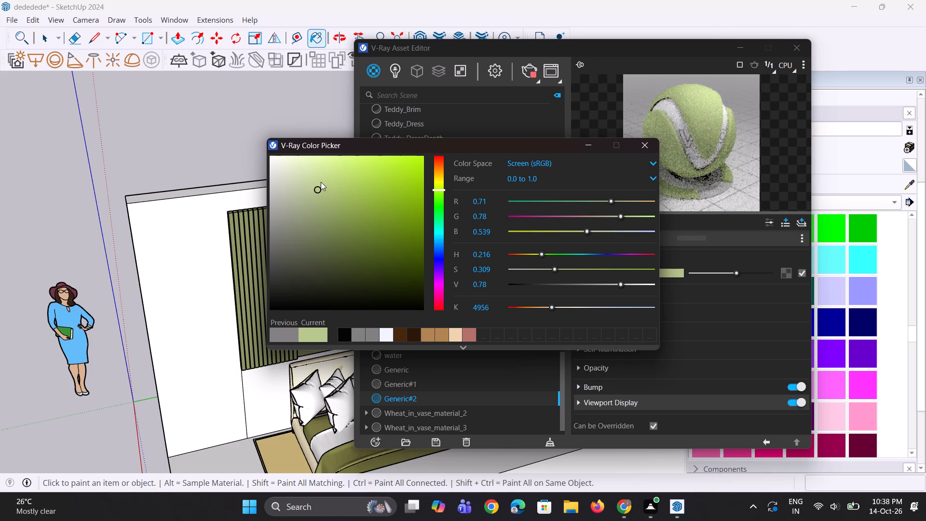
left_click(315, 195)
left_click(314, 190)
left_click(314, 183)
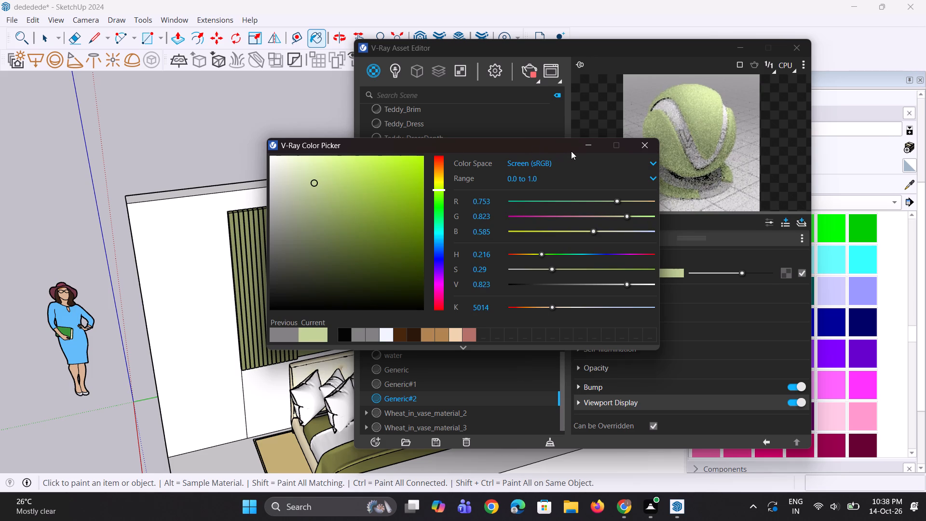
left_click(326, 190)
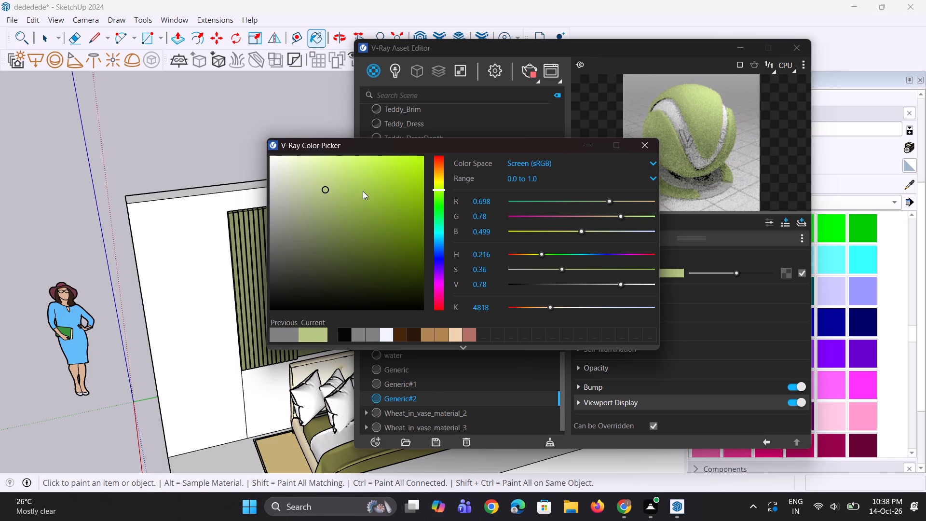
left_click(589, 146)
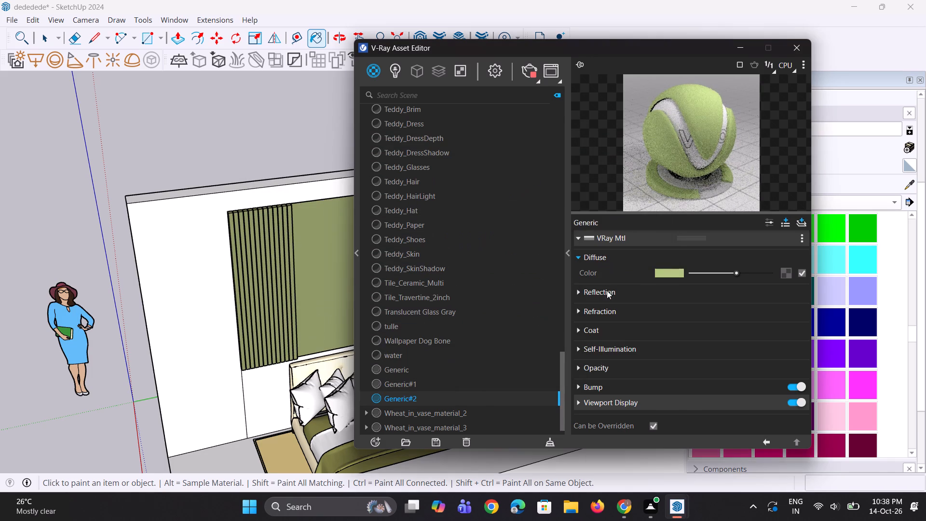
Give Generic#2 a mid-grey reflection colour, try a reflection glossiness of 0.95, enable reflection IOR 1.6 and raise metalness to 0.17.
left_click(609, 296)
left_click_drag(689, 304, 708, 310)
left_click_drag(664, 323, 600, 316)
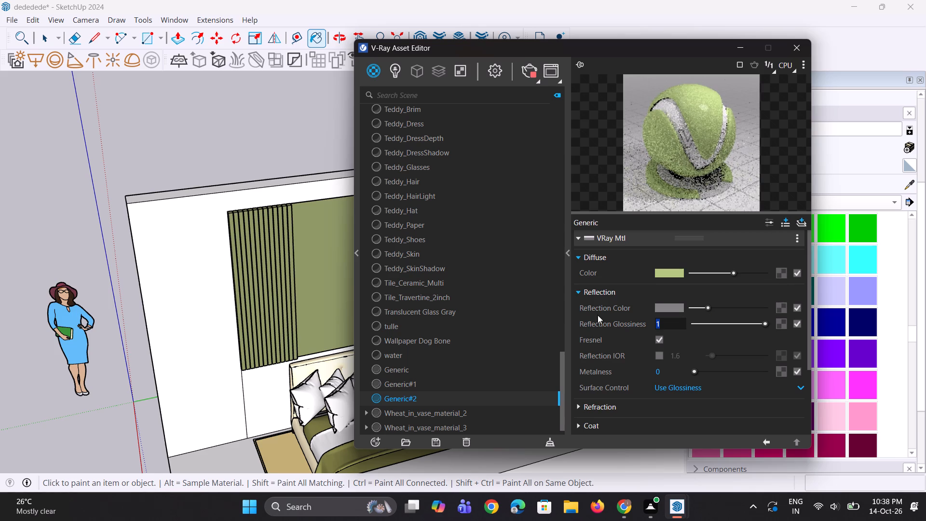
type("0.95.")
key("Return")
key("3")
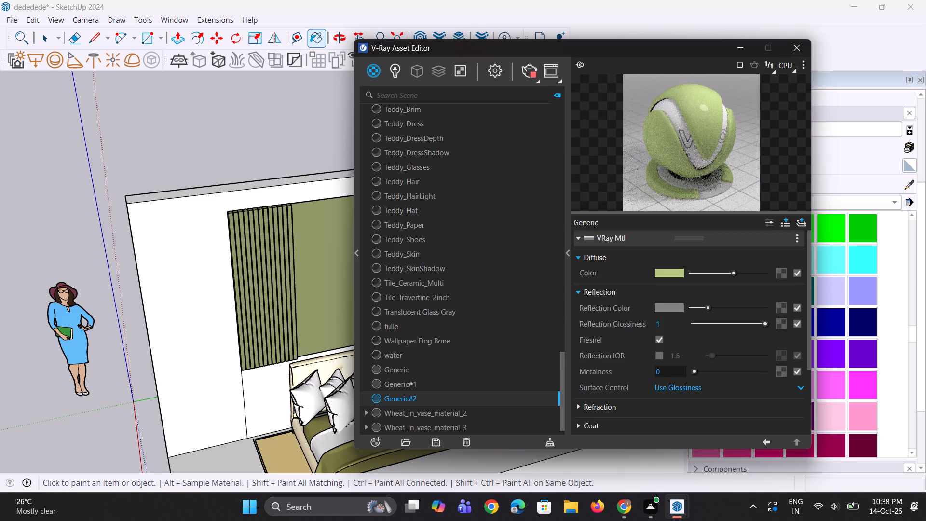
left_click(659, 358)
left_click_drag(695, 374, 706, 376)
triple_click(695, 171)
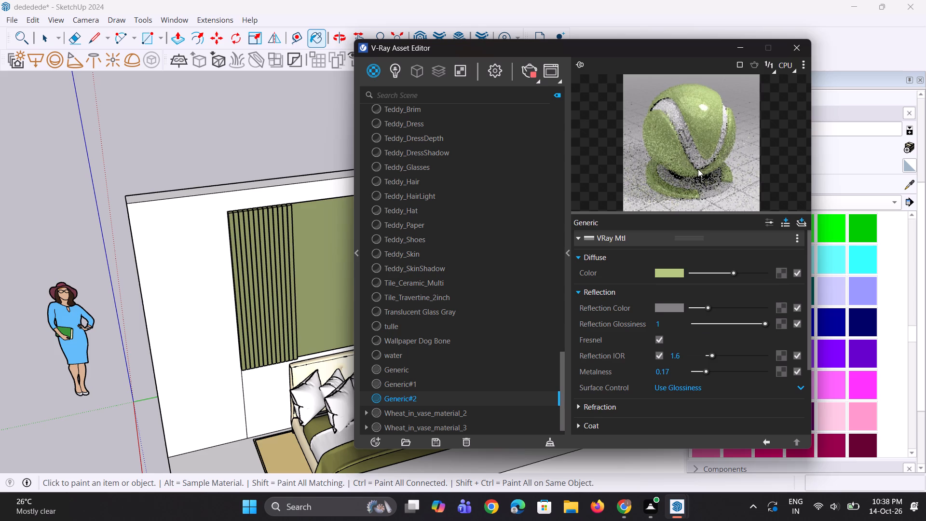
double_click(698, 169)
left_click(731, 46)
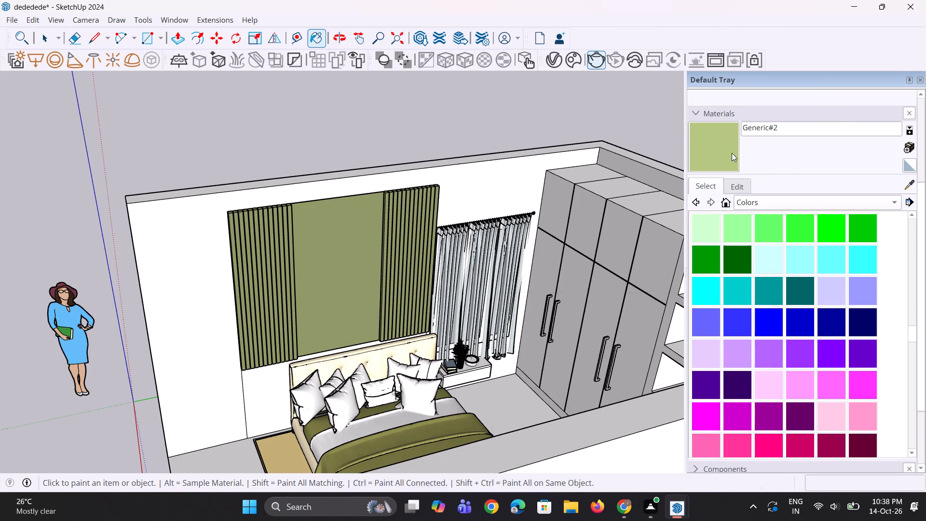
Paint the wall area between the two slatted panels behind the bed with the Generic#2 material.
left_click(354, 286)
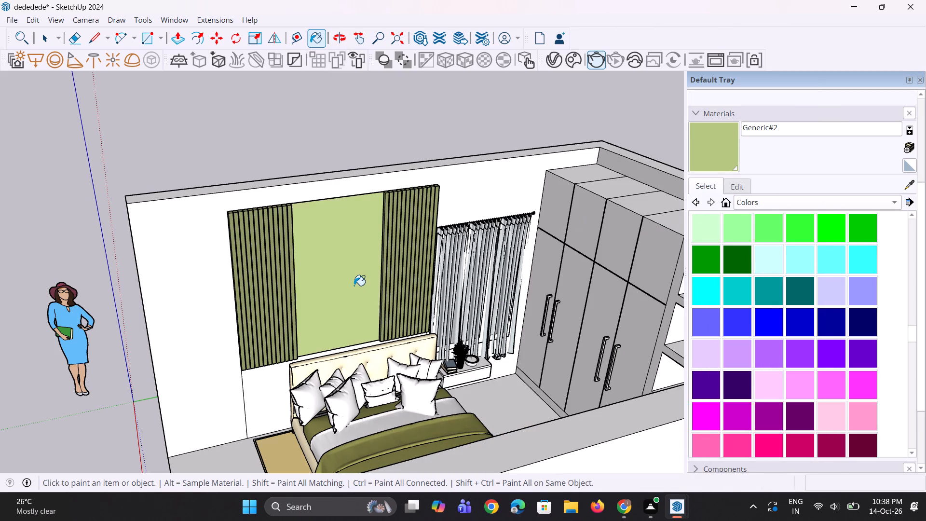
Darken the diffuse colour of Generic#2 slightly to a softer olive green.
scroll(380, 339, "down", 4)
middle_click_drag(330, 311, 261, 317)
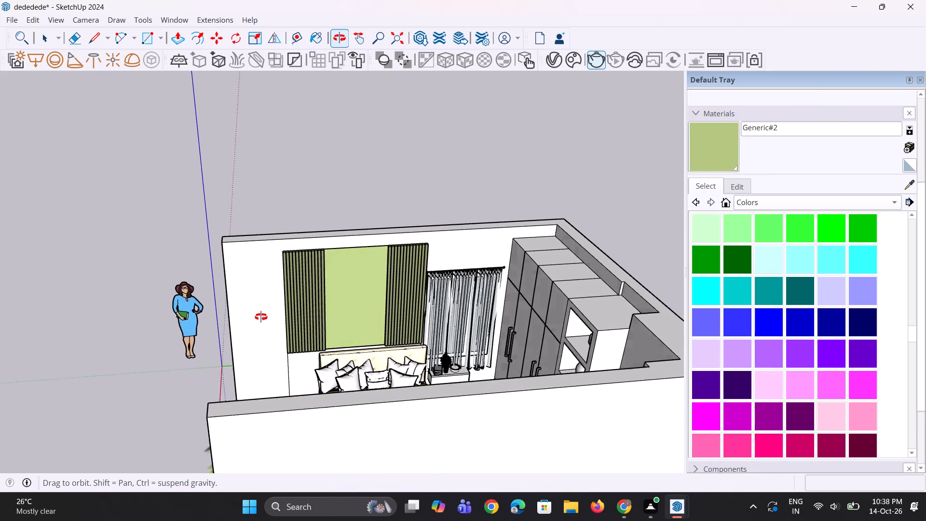
middle_click_drag(261, 317, 423, 318)
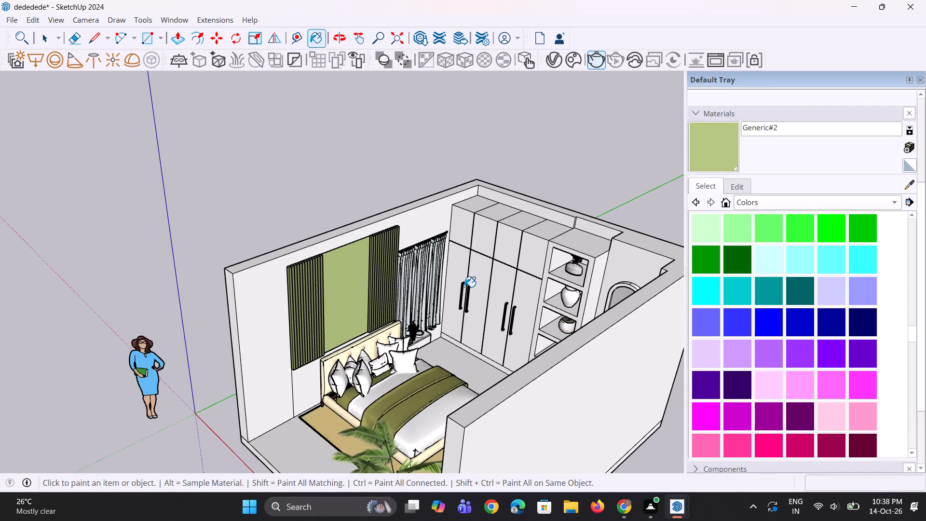
left_click(555, 64)
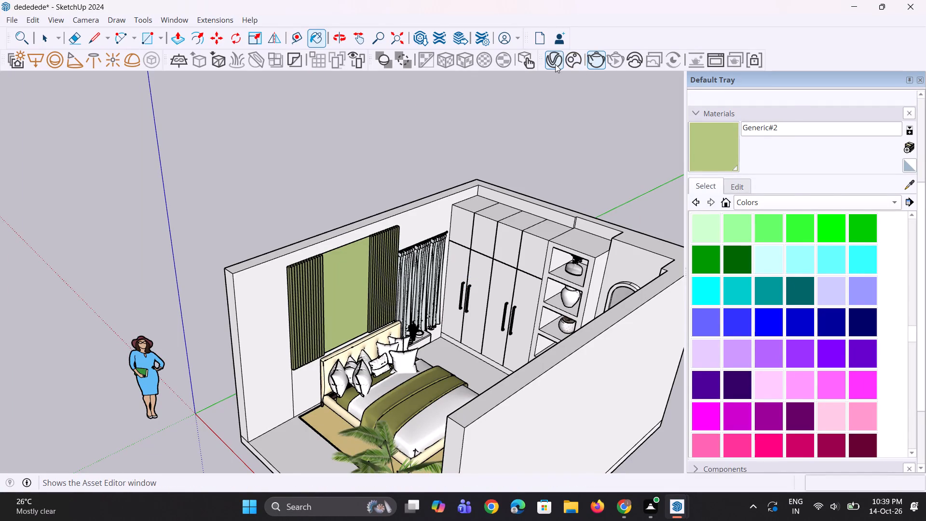
left_click_drag(730, 274, 728, 274)
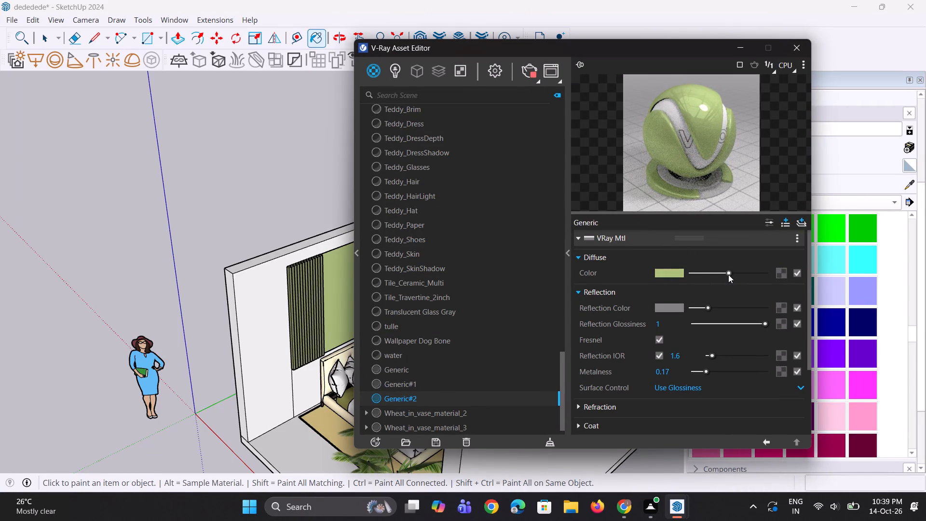
left_click_drag(728, 274, 724, 275)
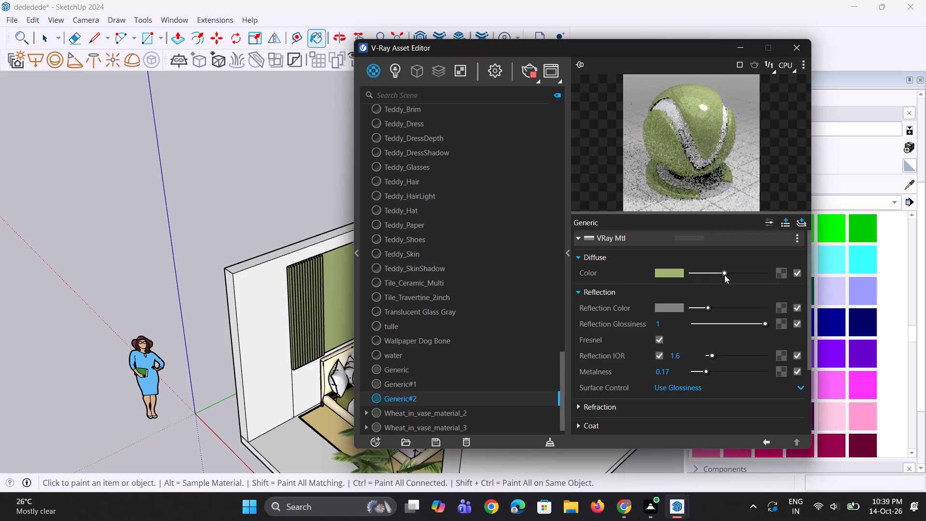
scroll(348, 321, "down", 2)
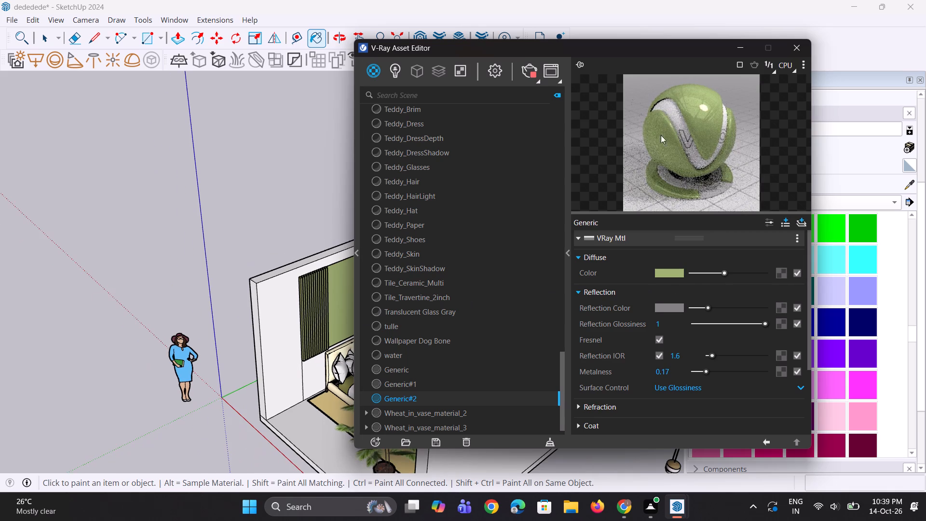
left_click(743, 51)
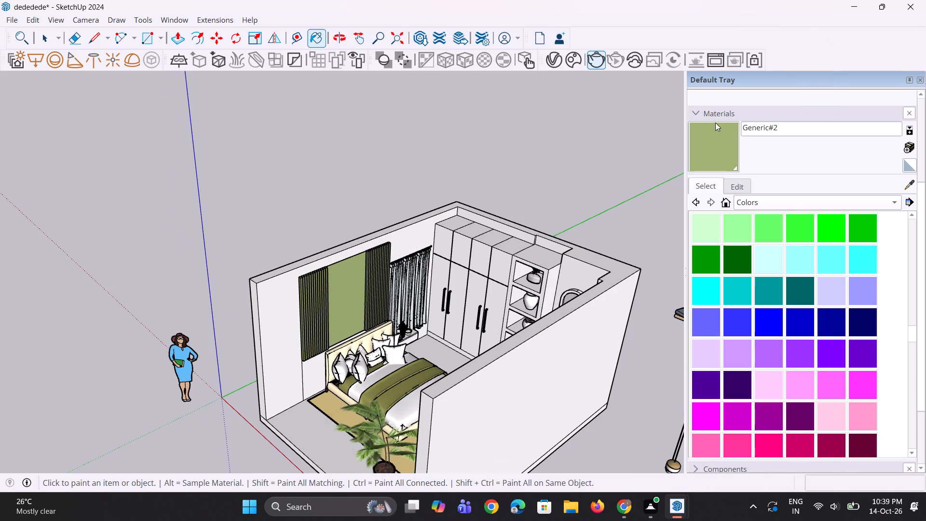
Reapply the darkened Generic#2 material to the wall area between the slatted panels.
left_click(712, 151)
scroll(381, 235, "up", 2)
left_click(354, 275)
Paint the puff in front of the dressing table with the Generic#2 material.
scroll(367, 281, "up", 1)
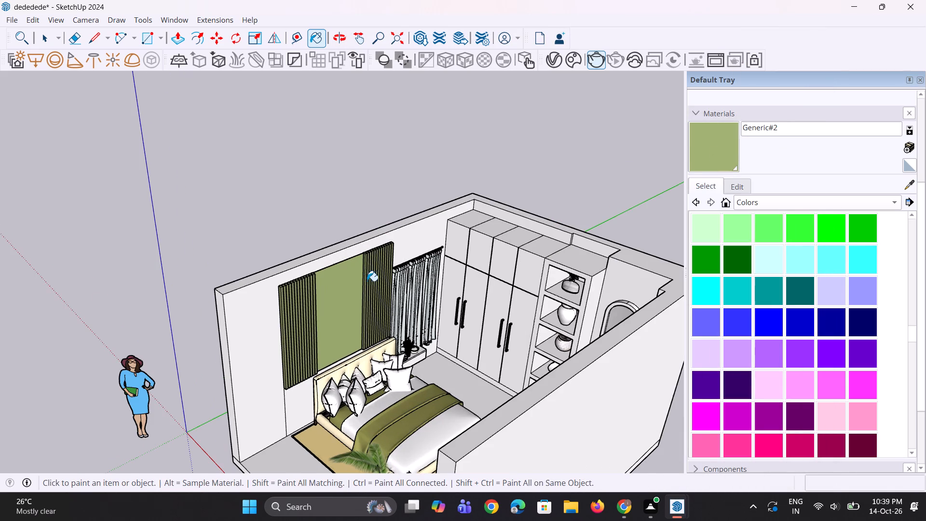
scroll(367, 281, "up", 16)
scroll(361, 276, "down", 13)
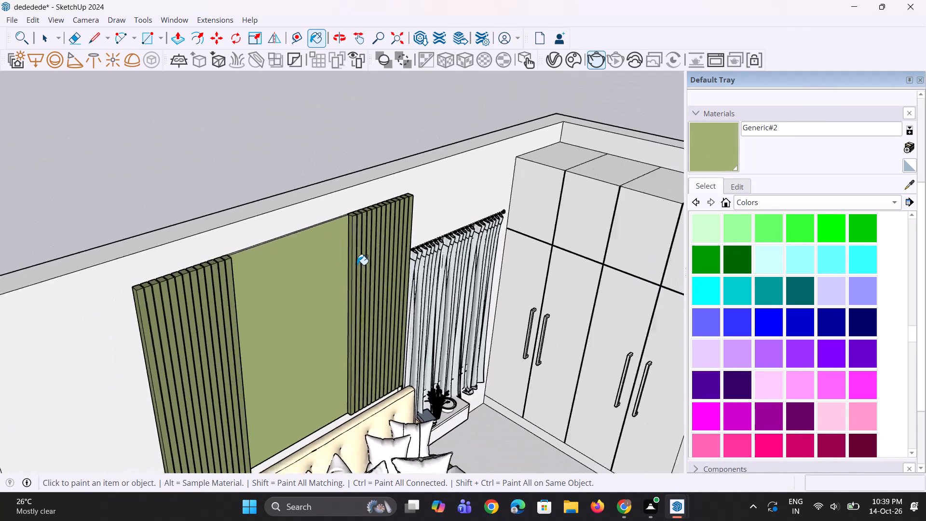
middle_click_drag(355, 264, 345, 256)
scroll(340, 264, "down", 4)
scroll(313, 311, "down", 5)
middle_click_drag(321, 355, 471, 383)
scroll(492, 371, "up", 10)
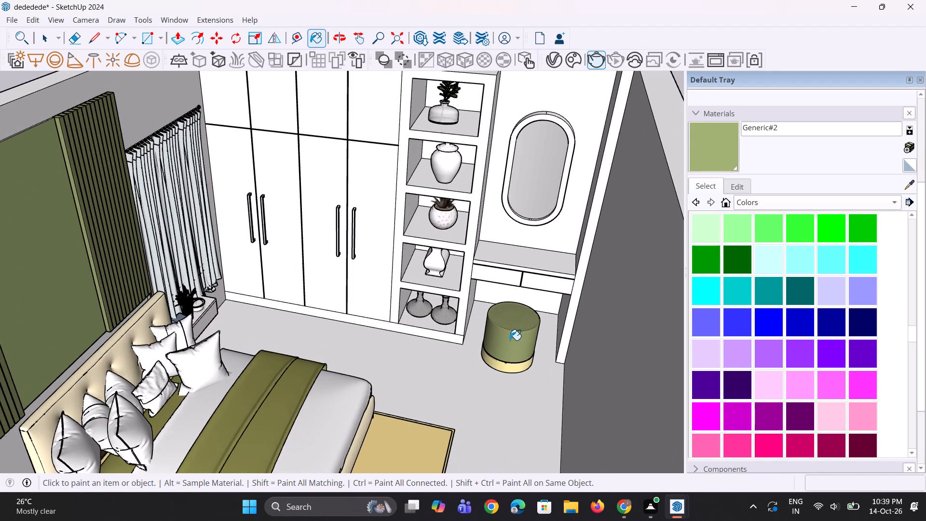
double_click(510, 340)
scroll(476, 380, "down", 4)
middle_click_drag(471, 383, 418, 362)
middle_click_drag(418, 362, 403, 360)
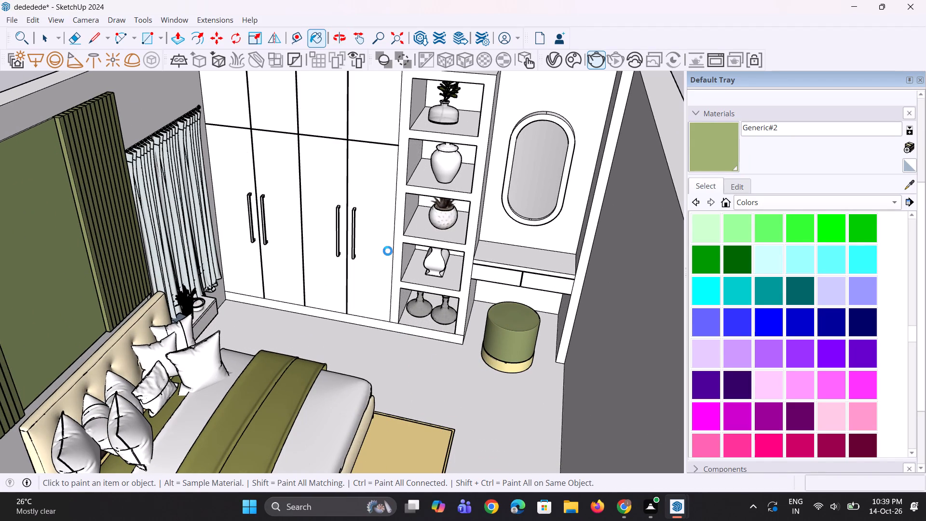
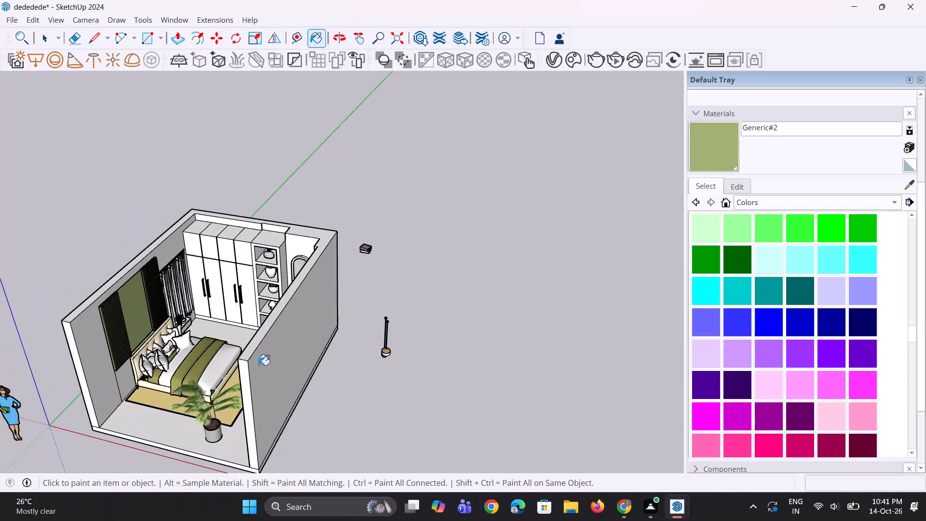
Switch to 3D Warehouse in Chrome and search the models for "leaves frame".
scroll(257, 368, "up", 8)
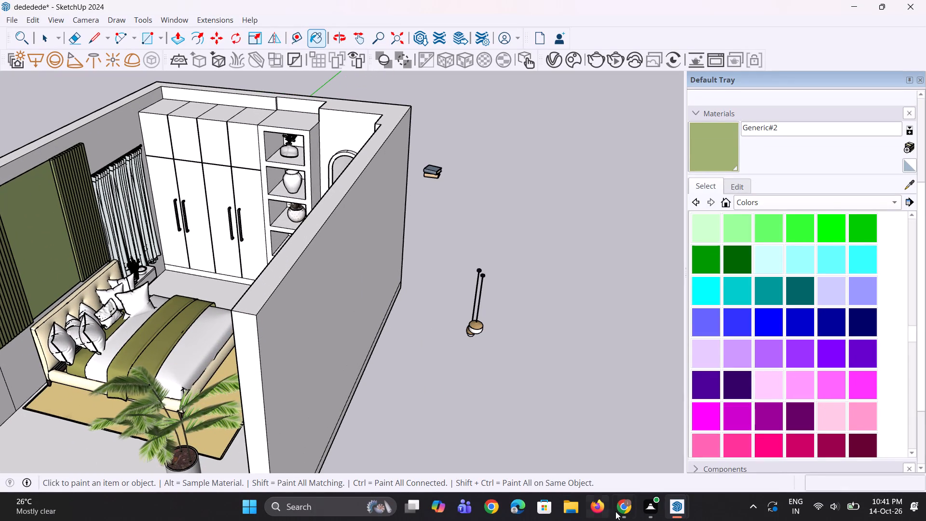
left_click(634, 517)
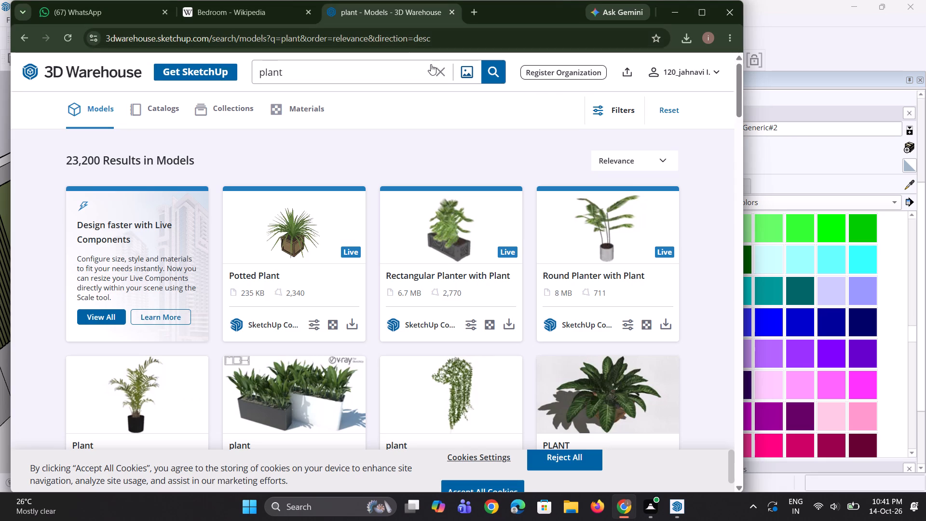
left_click(444, 77)
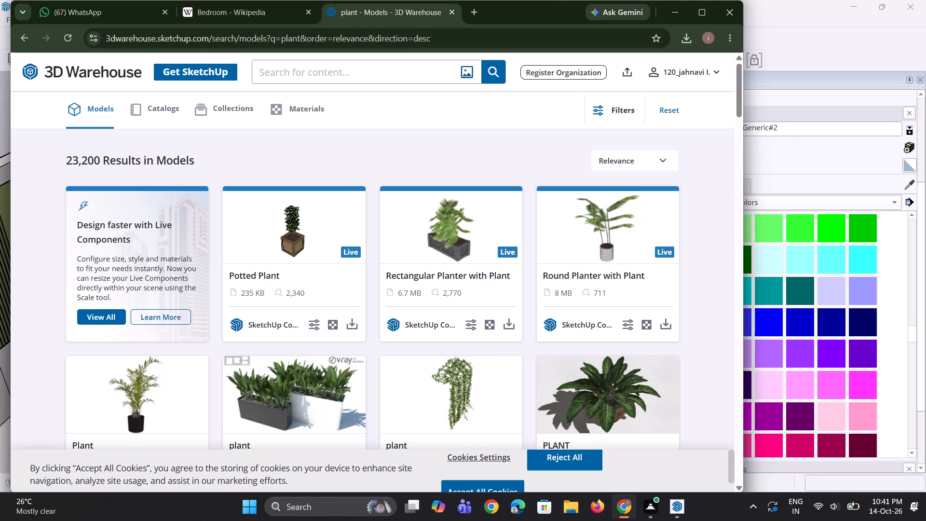
type("leaves frame")
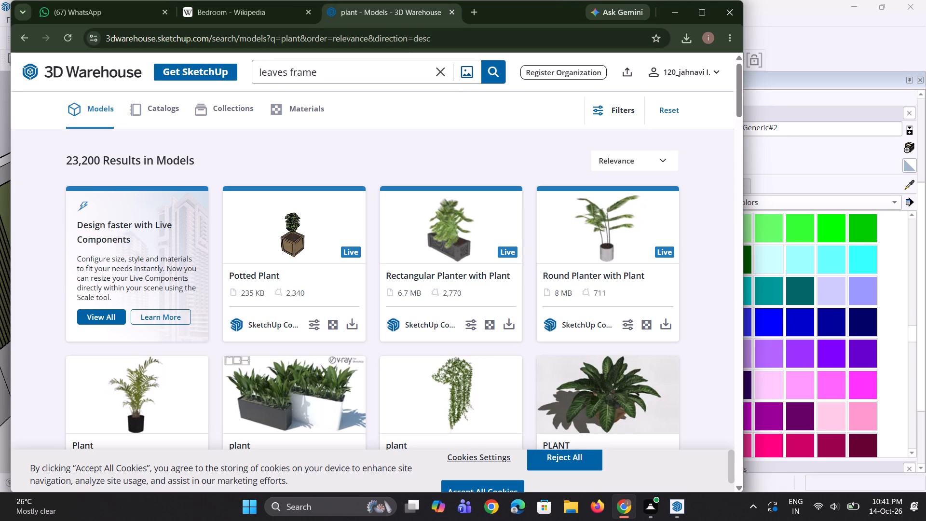
key("Return")
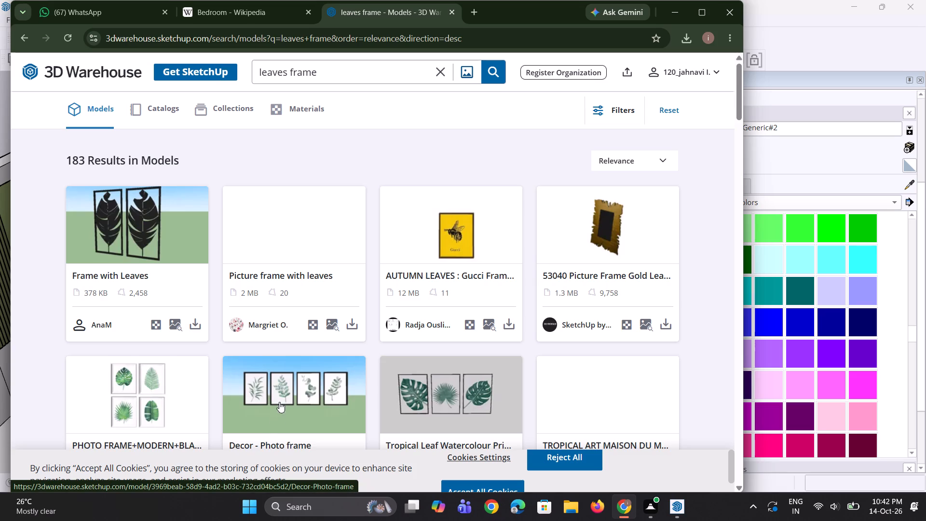
Download the Decor - Photo frame model as a SketchUp file, skipping the promotional video and declining the subscription offer.
scroll(290, 366, "down", 6)
scroll(290, 365, "up", 2)
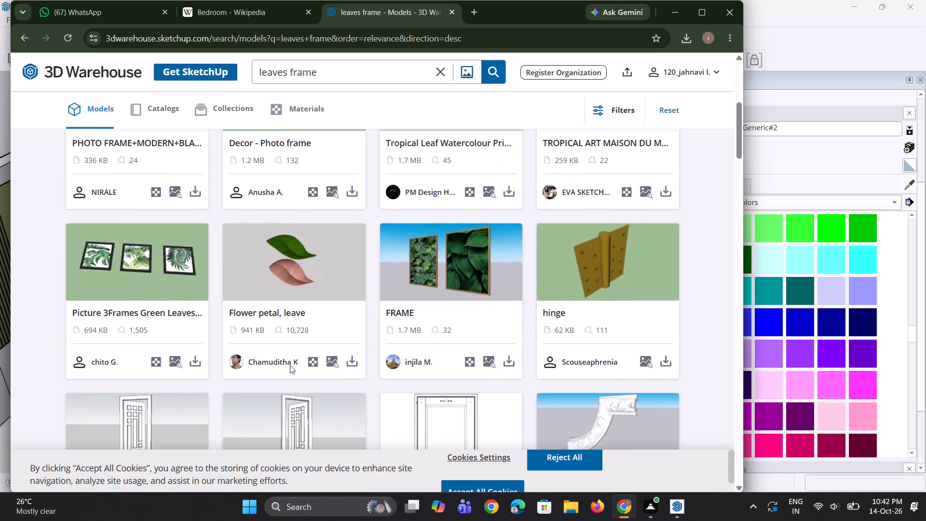
left_click(355, 257)
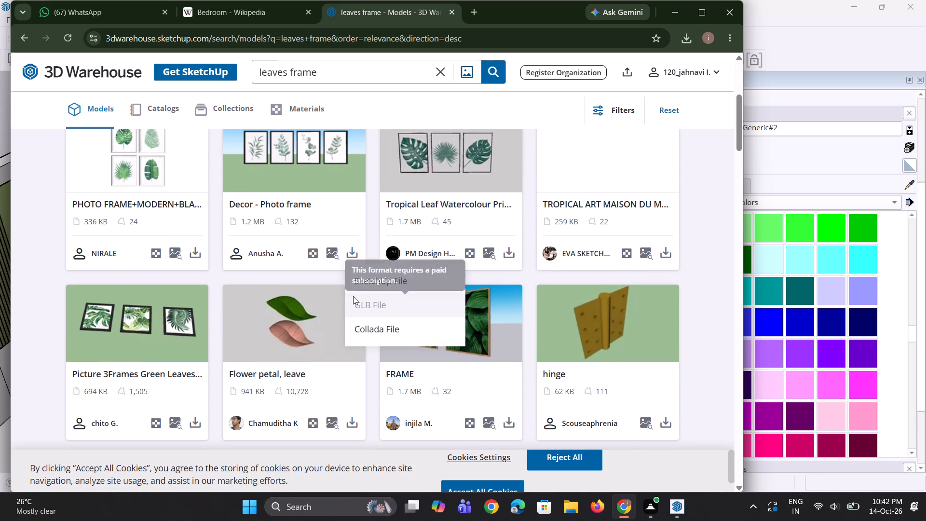
left_click(363, 275)
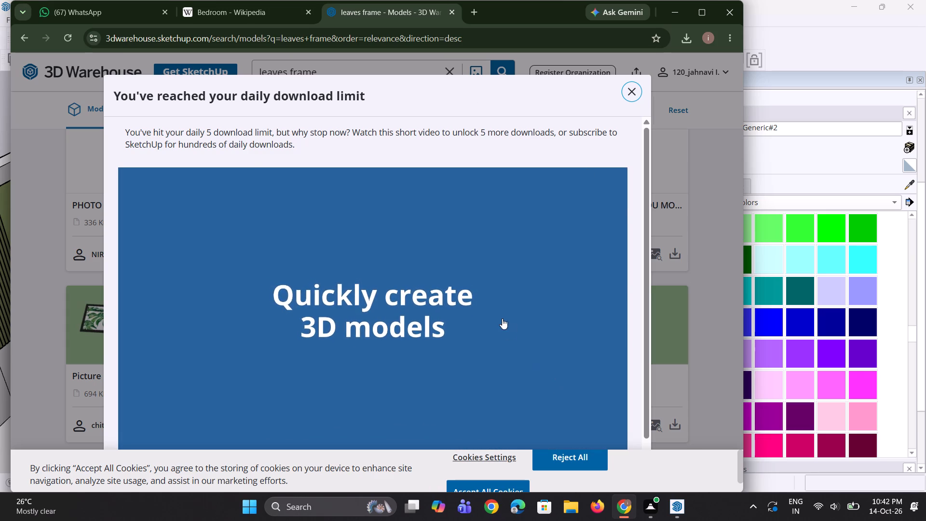
scroll(502, 318, "down", 2)
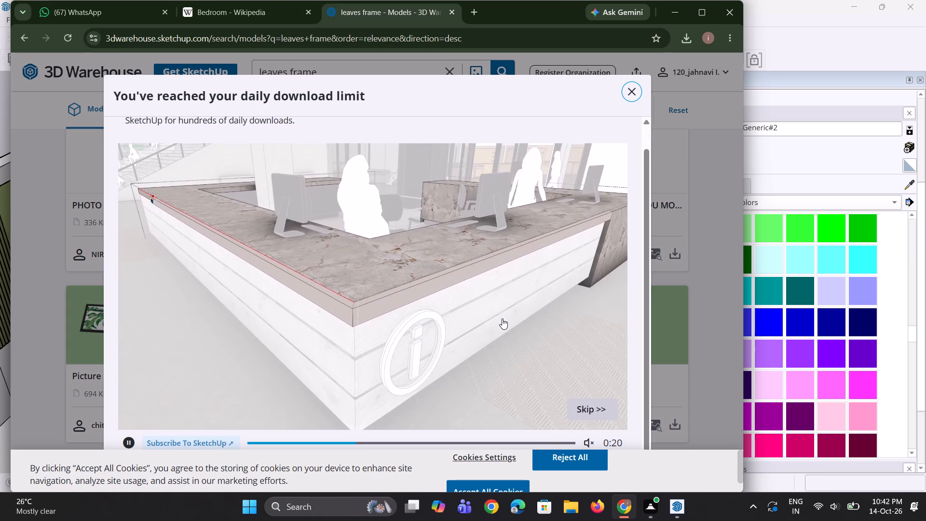
left_click(603, 404)
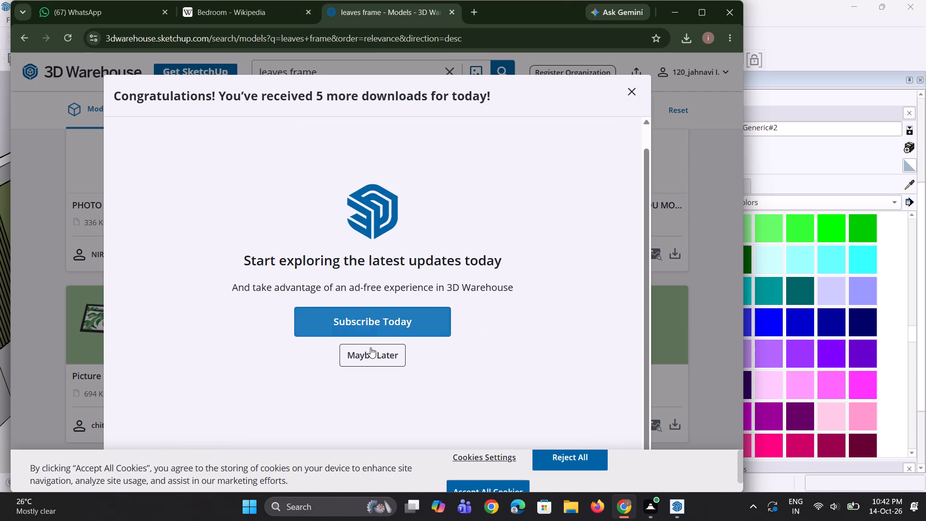
left_click(371, 353)
left_click(352, 253)
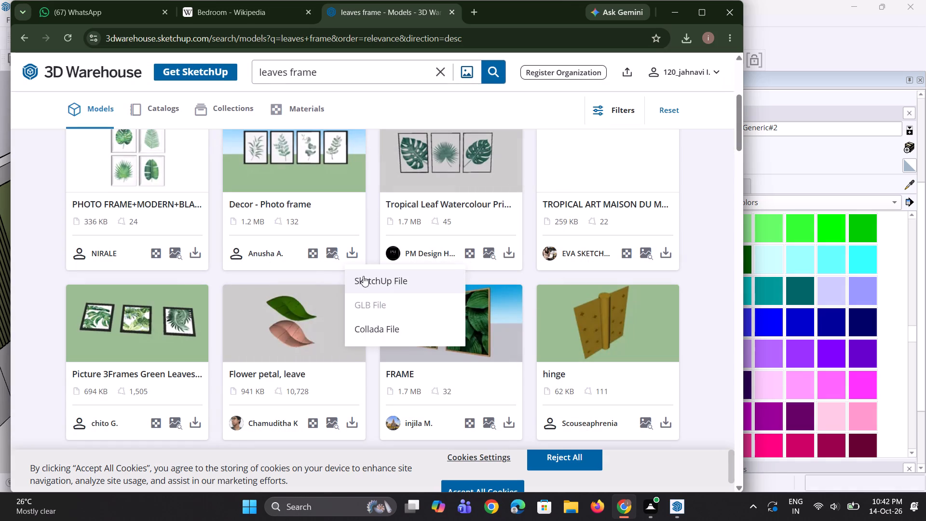
left_click(363, 276)
Browse the rest of the leaves frame results for other suitable wall frames.
scroll(429, 343, "down", 7)
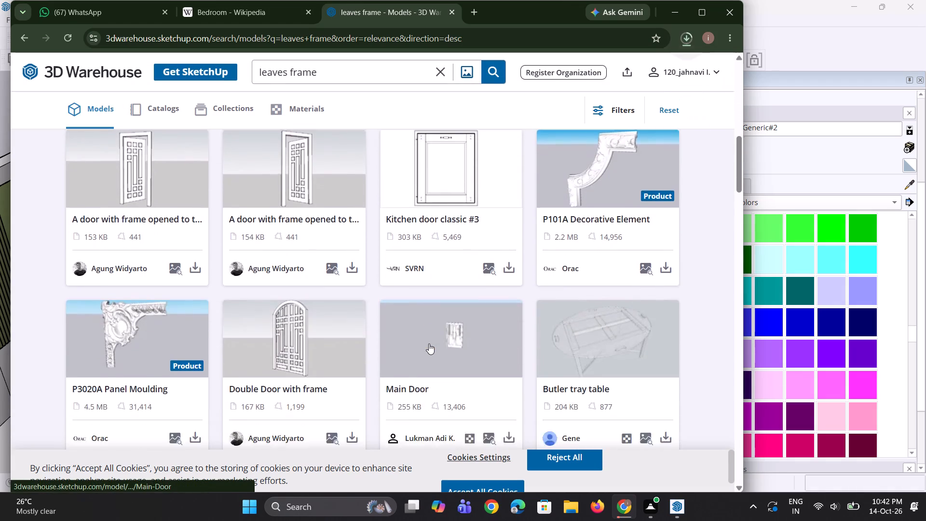
scroll(429, 343, "down", 3)
scroll(429, 343, "up", 1)
scroll(429, 343, "down", 12)
scroll(429, 343, "up", 3)
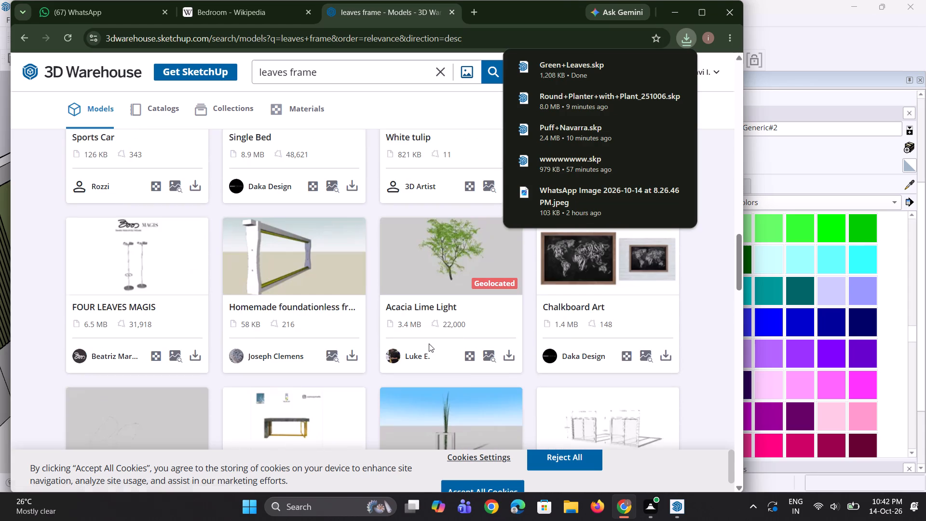
scroll(429, 343, "up", 1)
scroll(429, 343, "down", 6)
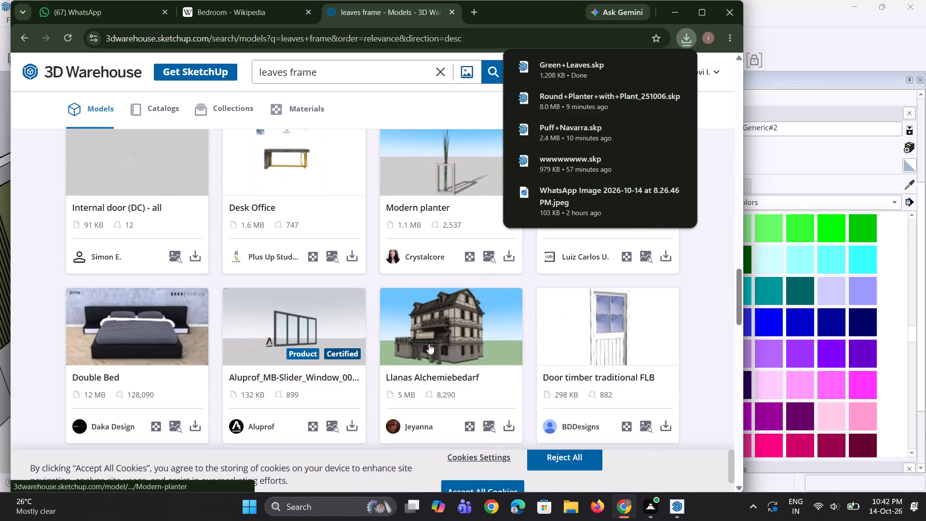
scroll(429, 343, "down", 7)
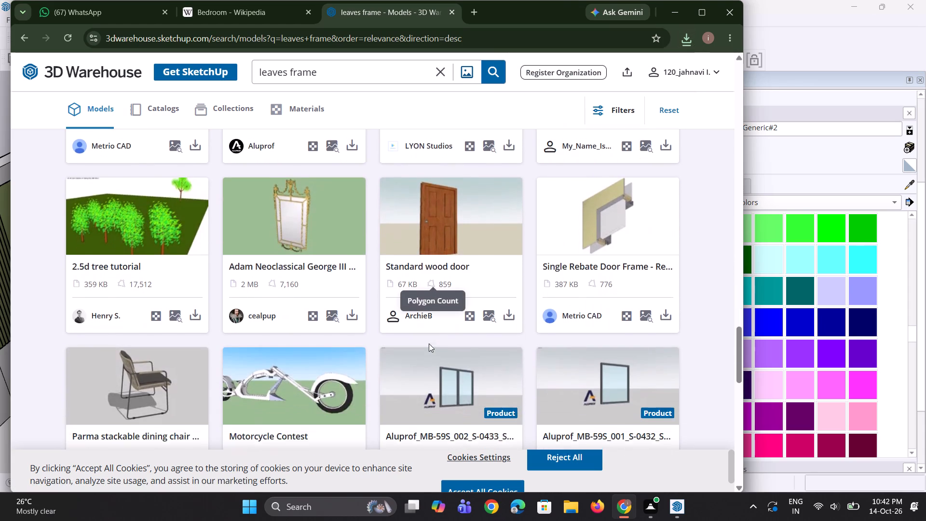
scroll(429, 343, "down", 10)
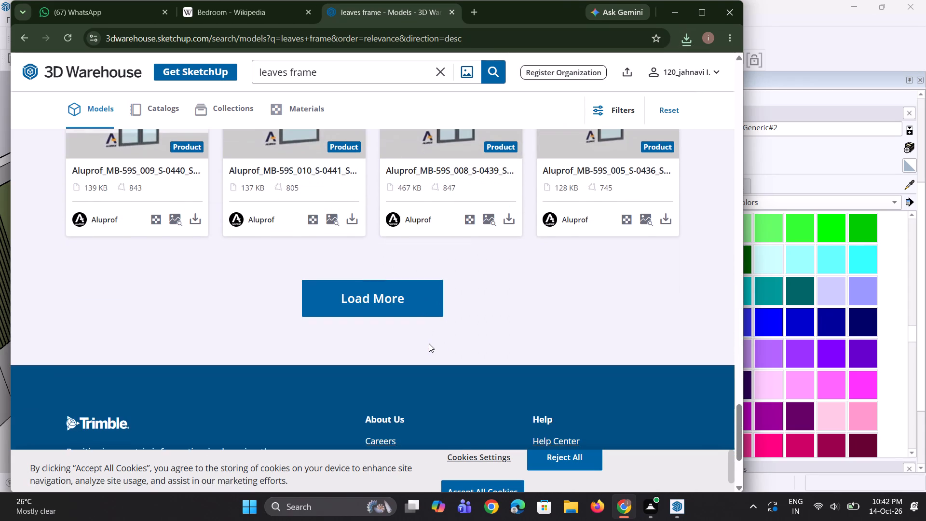
scroll(429, 343, "up", 20)
scroll(429, 343, "up", 4)
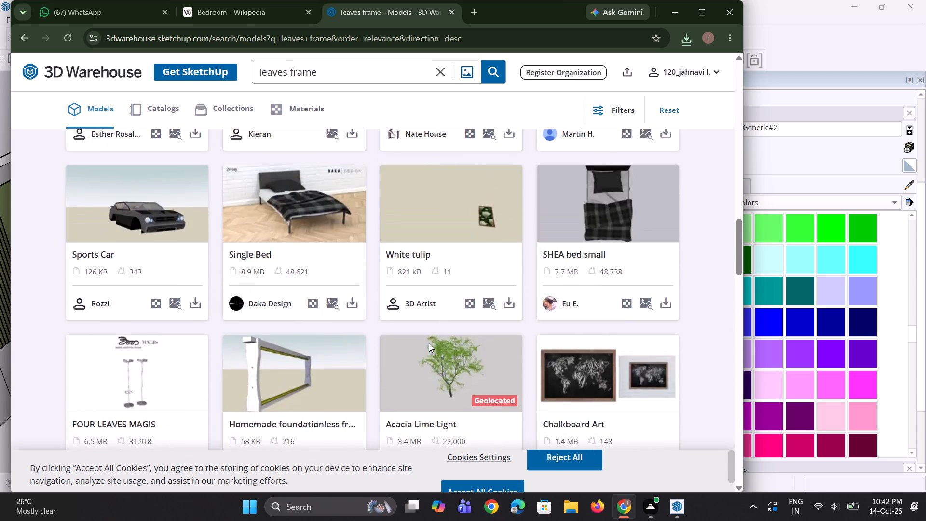
scroll(429, 343, "up", 20)
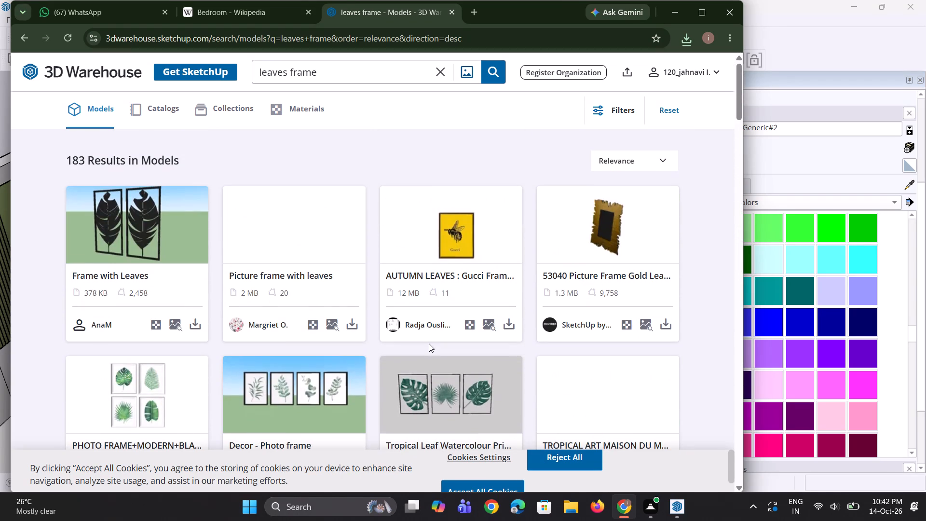
scroll(429, 343, "up", 3)
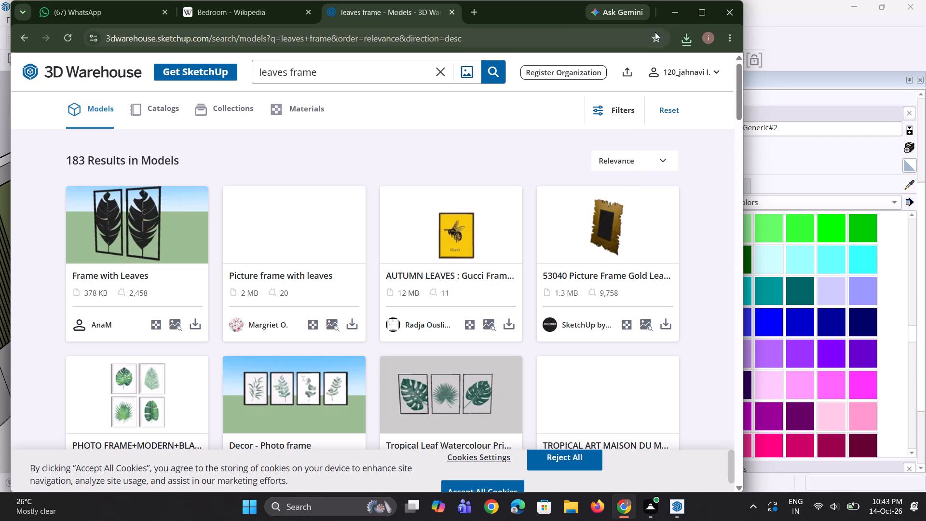
Switch back to SketchUp, import the downloaded Green+Leaves.skp and place the four framed leaf prints outside the room, near the pendant lamp.
left_click(671, 17)
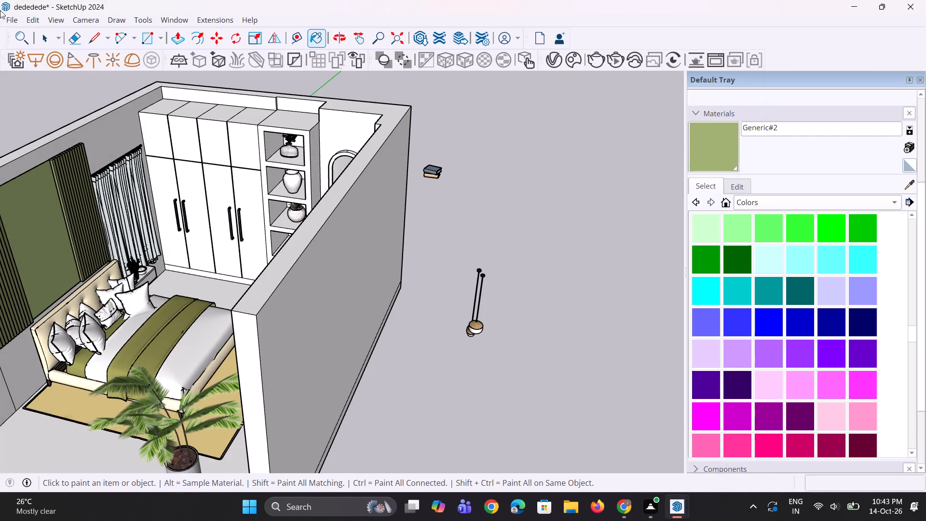
left_click(11, 22)
left_click(58, 184)
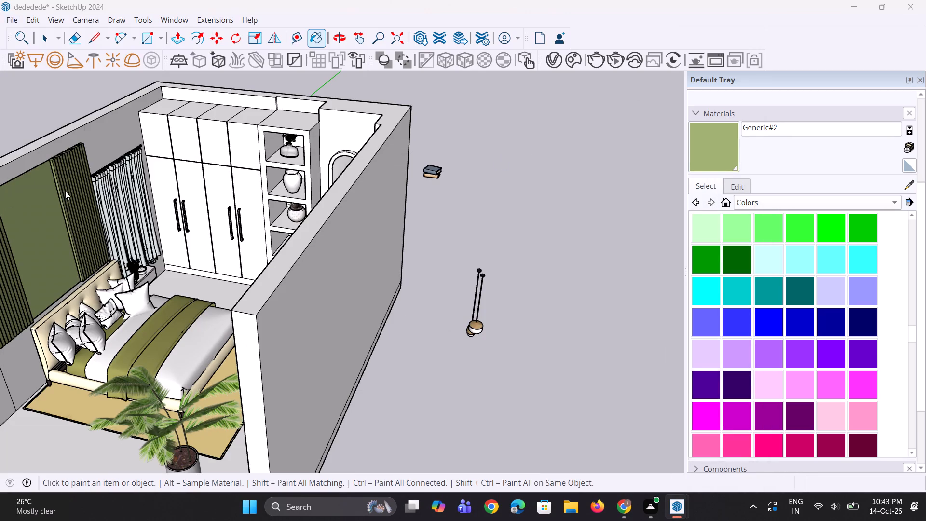
left_click(133, 144)
left_click(373, 284)
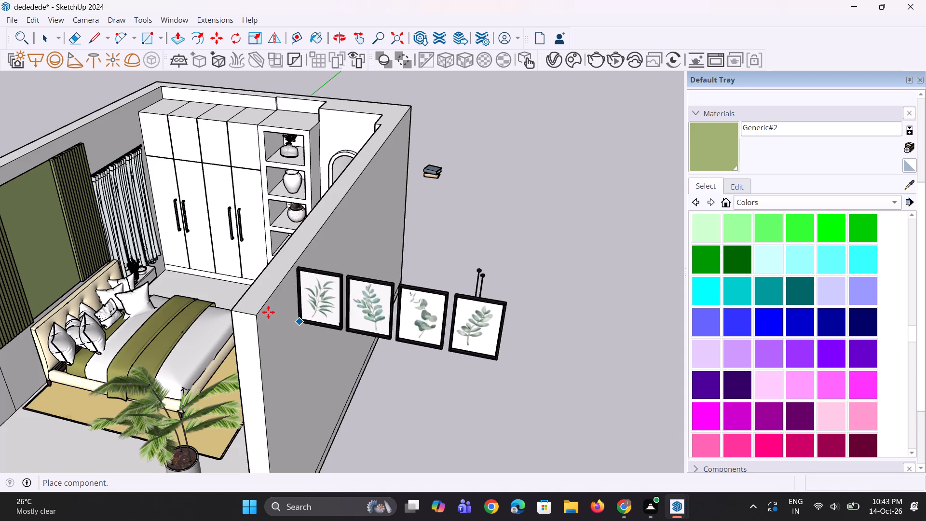
scroll(268, 312, "down", 6)
left_click(438, 286)
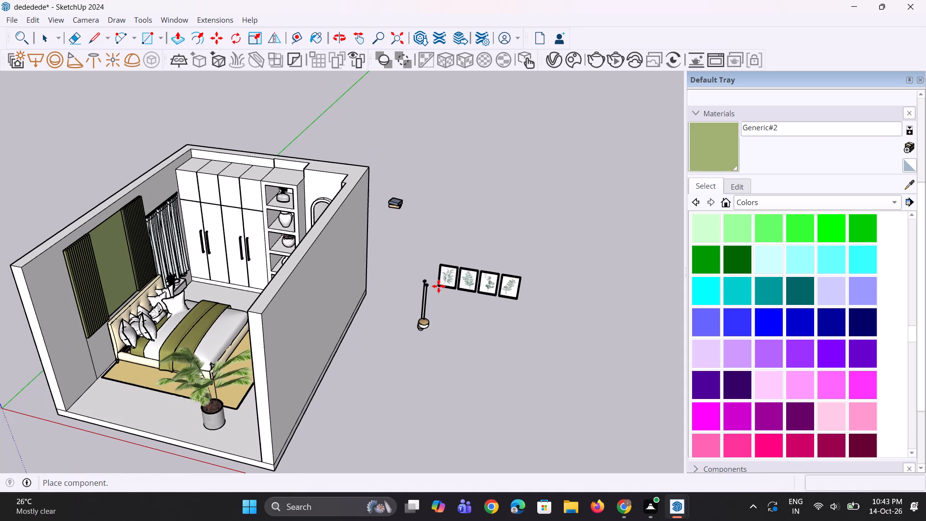
Explode the imported set of leaf prints twice to separate the frames, and clear the selection.
scroll(440, 285, "up", 4)
right_click(477, 281)
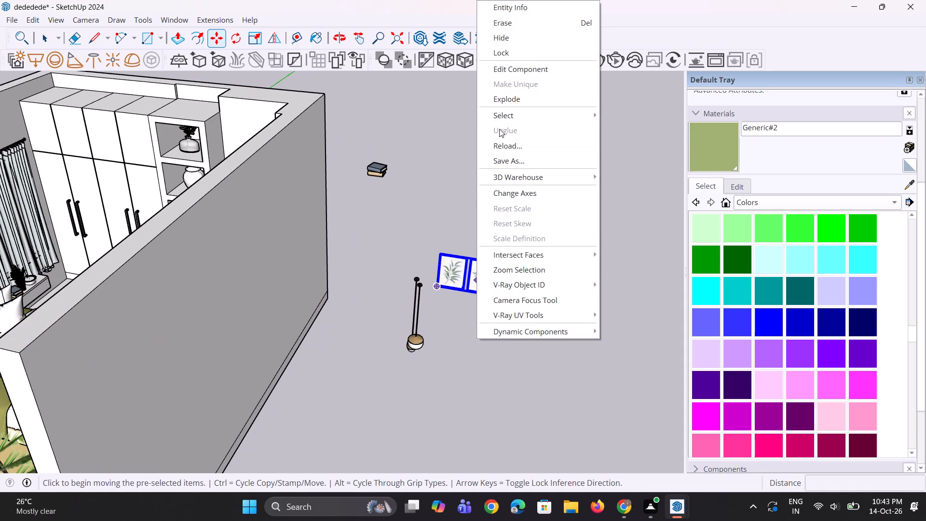
left_click(513, 105)
right_click(468, 279)
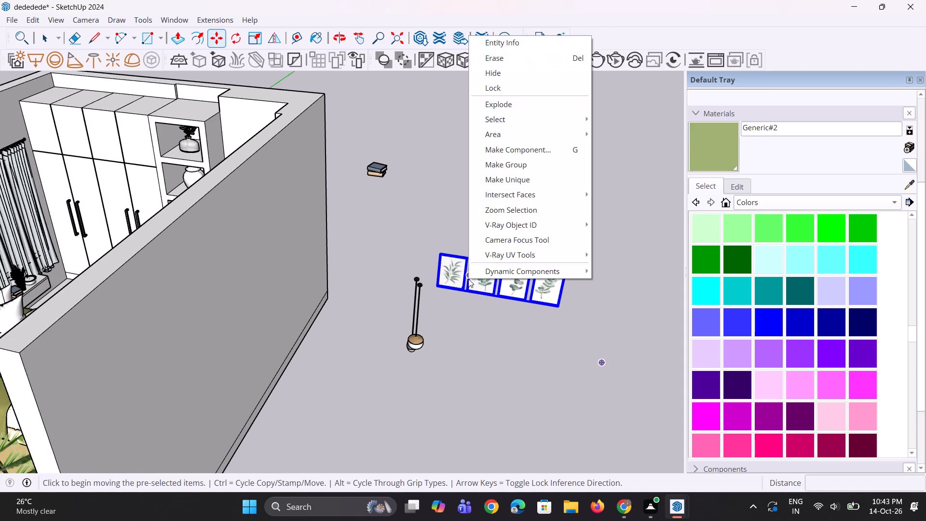
left_click(499, 101)
double_click(440, 348)
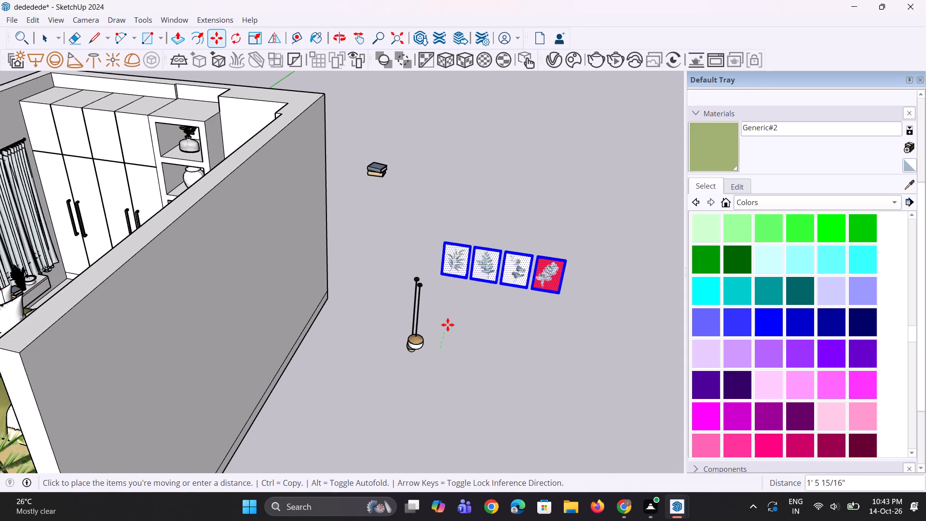
key("space")
key("space")
double_click(450, 328)
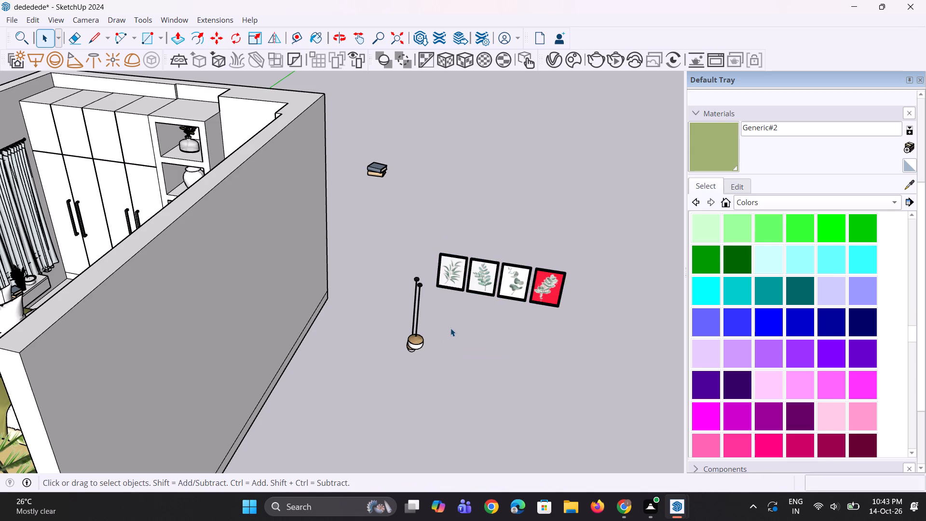
Delete three of the four leaf prints and their leftover edges, keeping only the frame nearest the room.
left_click(464, 267)
scroll(458, 289, "up", 2)
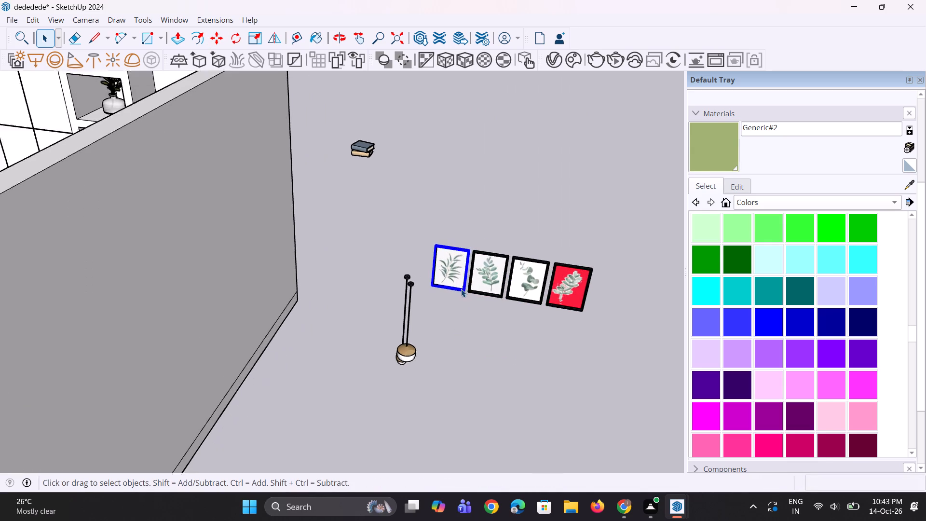
scroll(461, 289, "up", 2)
left_click_drag(473, 214, 590, 351)
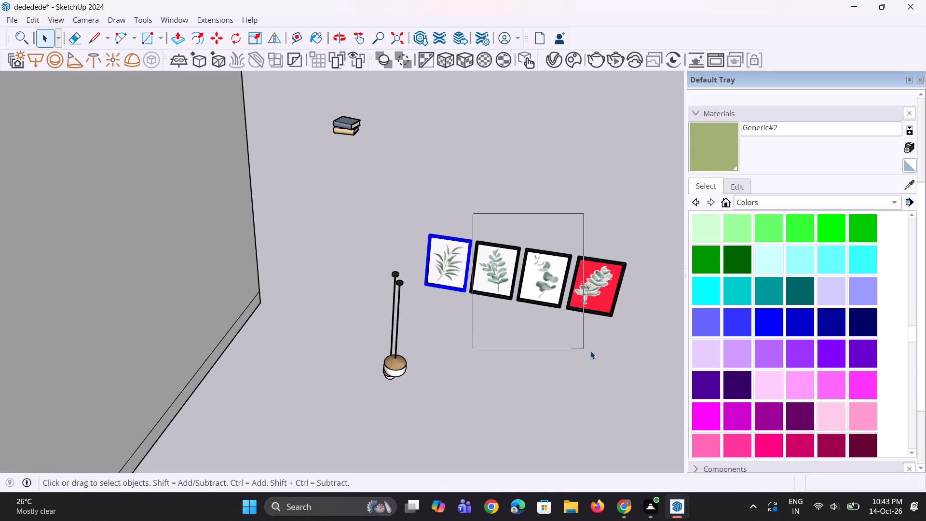
left_click_drag(590, 351, 632, 352)
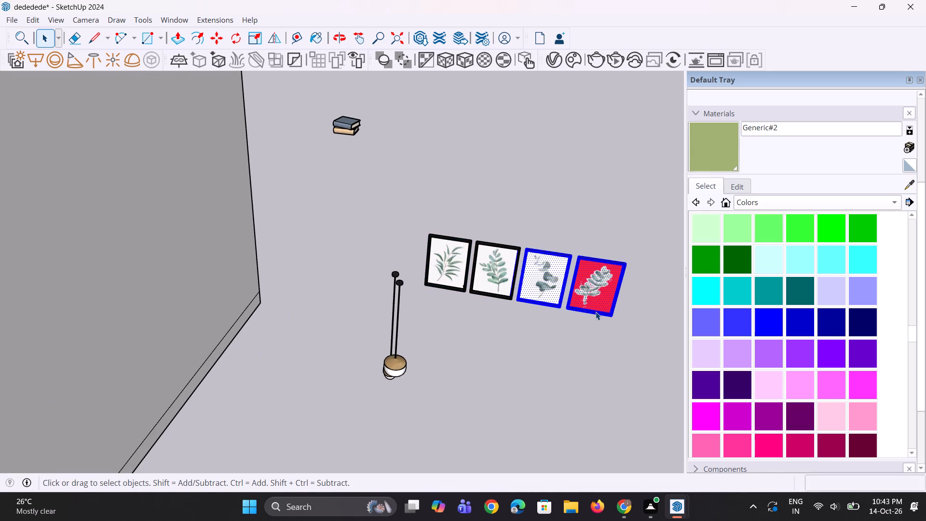
key("Delete")
left_click(510, 298)
key("Delete")
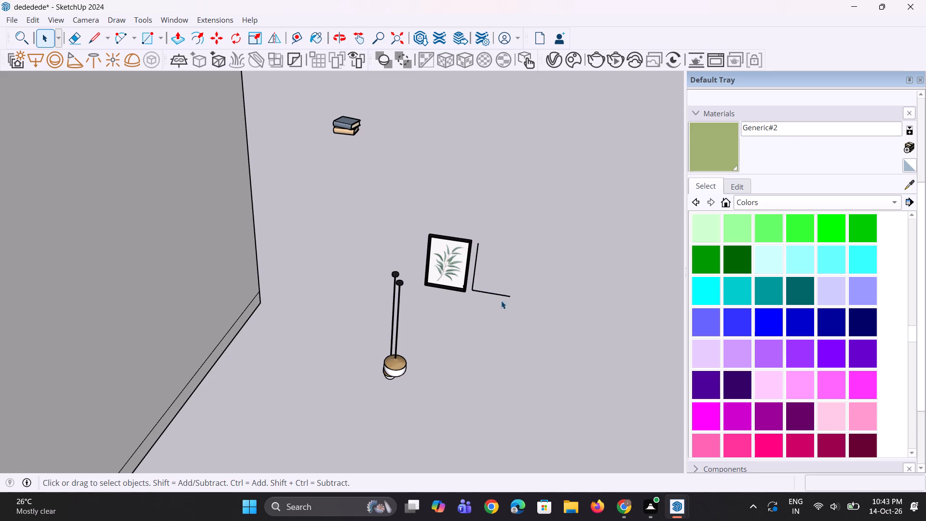
left_click(476, 278)
key("Delete")
left_click(474, 290)
key("Delete")
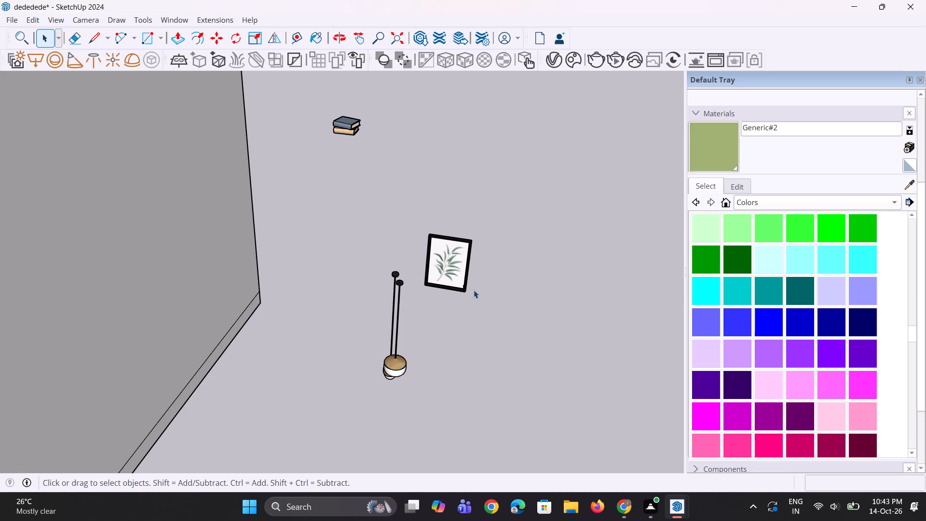
Explode the border of the remaining leaf print into its separate parts.
scroll(447, 263, "up", 4)
left_click_drag(388, 174, 533, 354)
right_click(490, 315)
left_click(476, 301)
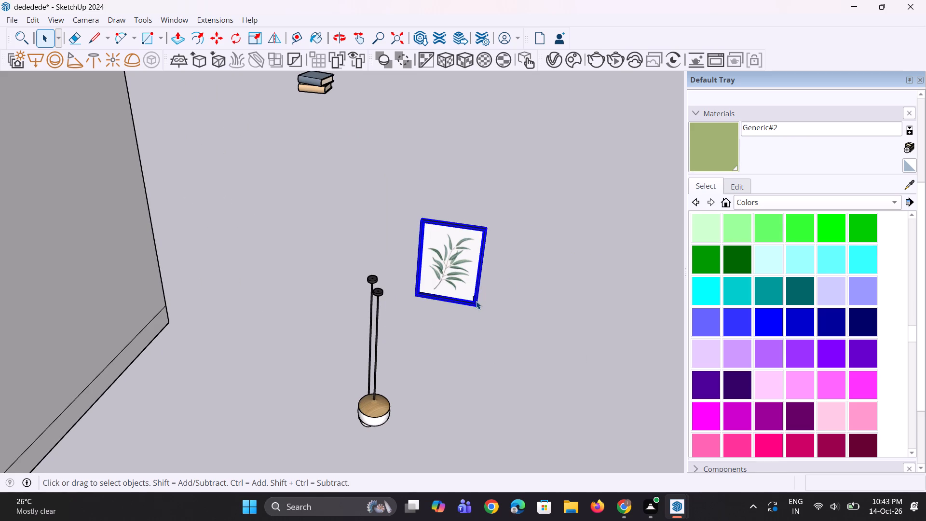
right_click(476, 301)
left_click(508, 129)
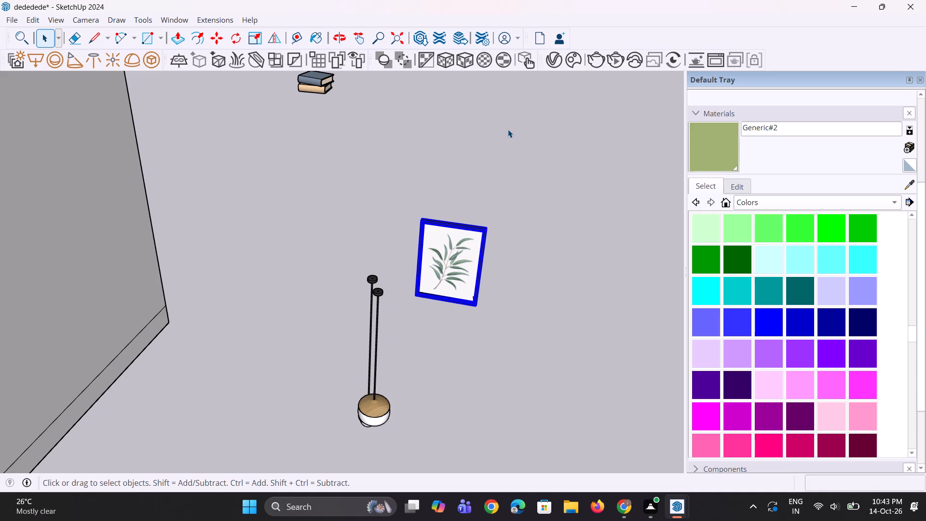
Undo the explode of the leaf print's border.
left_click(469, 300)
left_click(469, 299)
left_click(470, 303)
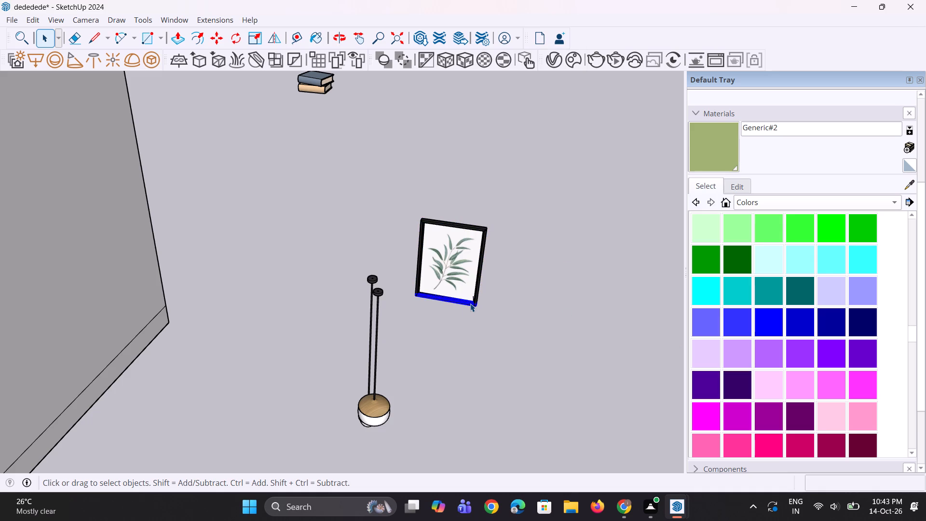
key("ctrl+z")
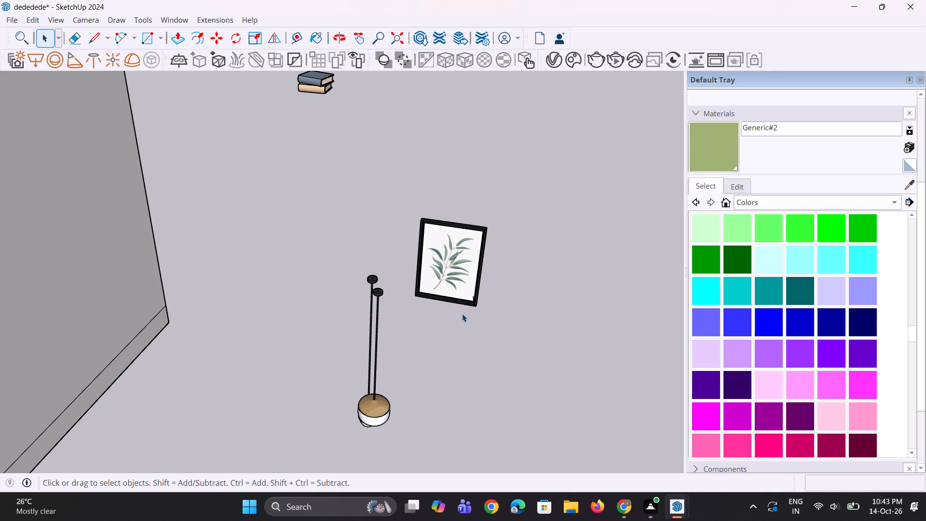
Open the leaf print's border group for editing and paint its four frame pieces with white Color M00.
left_click(462, 305)
right_click(466, 303)
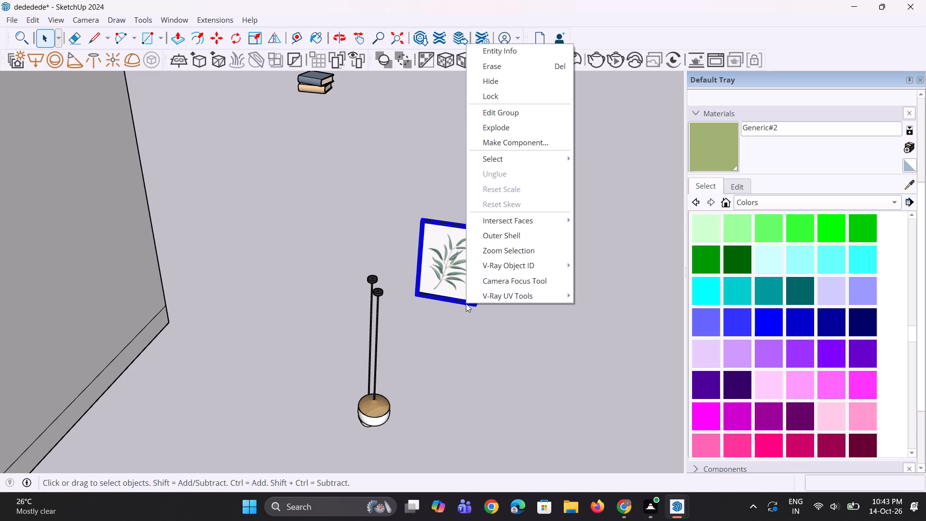
left_click(511, 118)
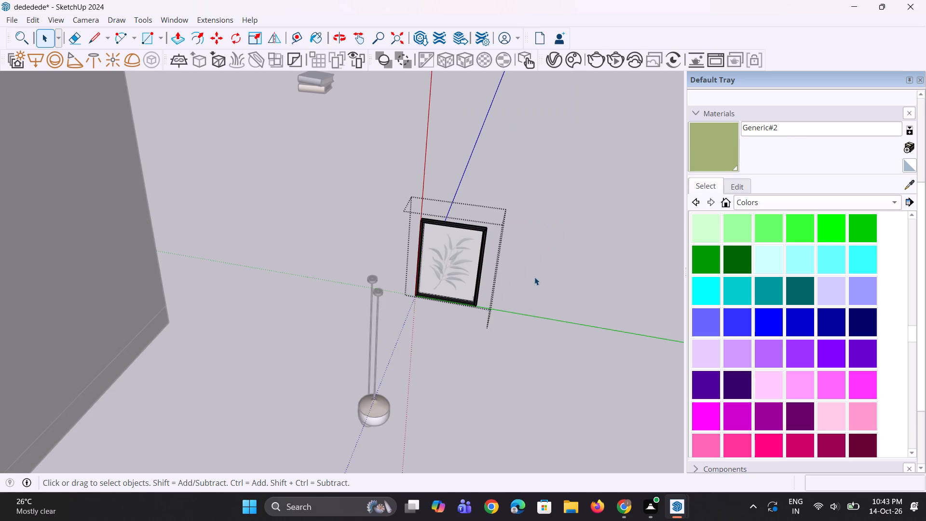
scroll(732, 354, "down", 10)
scroll(725, 349, "up", 2)
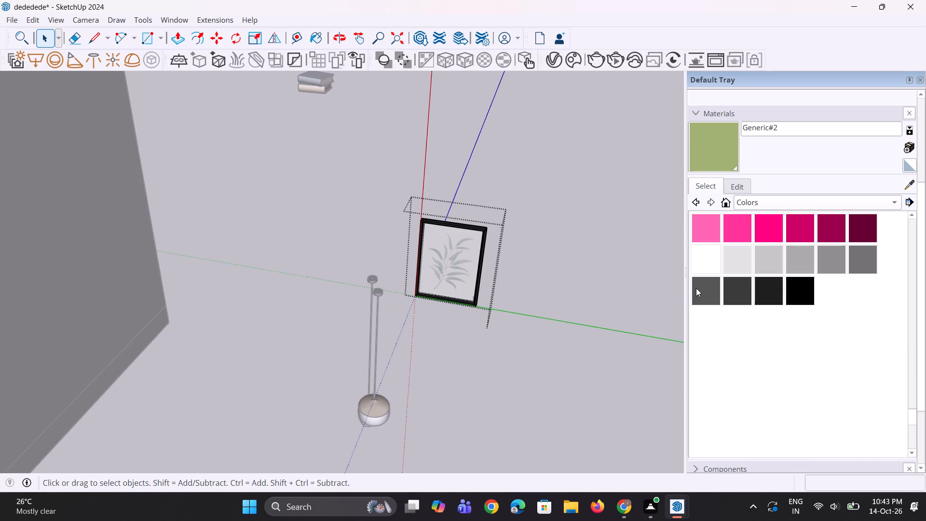
left_click(710, 261)
scroll(553, 280, "up", 6)
double_click(461, 300)
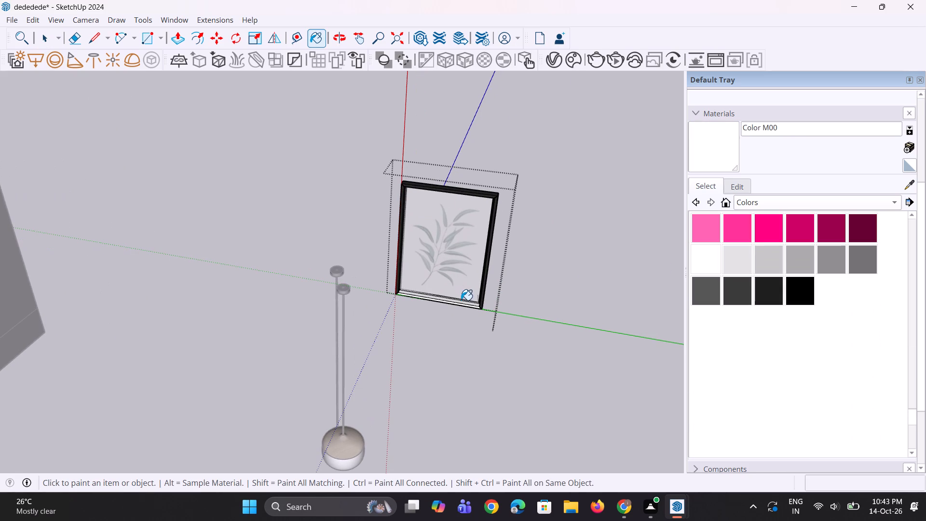
double_click(483, 298)
scroll(484, 276, "up", 4)
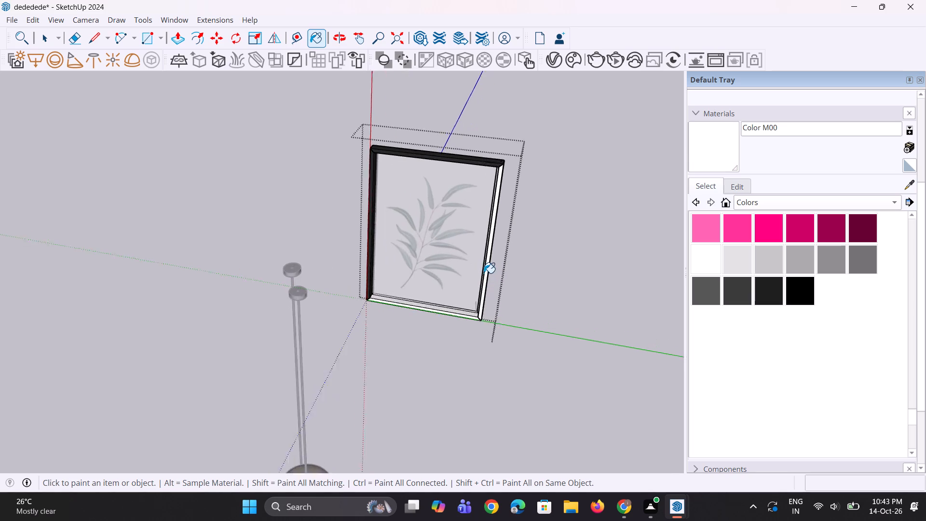
scroll(484, 273, "up", 1)
triple_click(484, 273)
left_click_drag(482, 276, 473, 286)
double_click(345, 295)
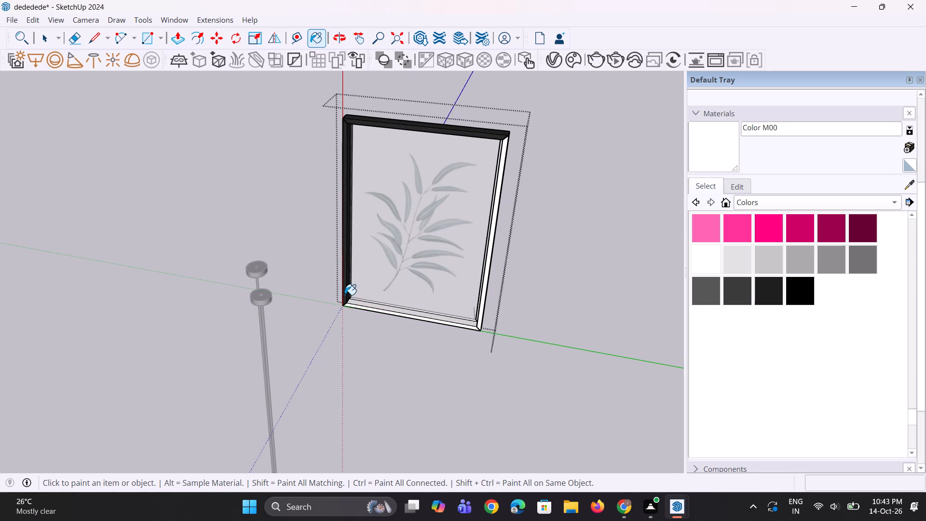
scroll(348, 331, "down", 4)
scroll(425, 189, "up", 3)
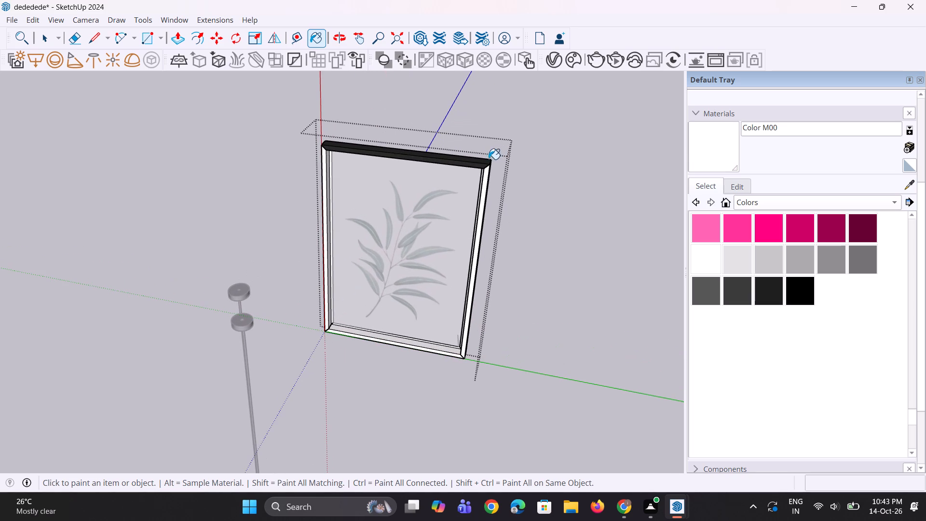
double_click(480, 165)
Paint the inner sides of the frame border with the same white, and close the border group.
scroll(450, 233, "down", 3)
middle_click_drag(450, 269, 288, 294)
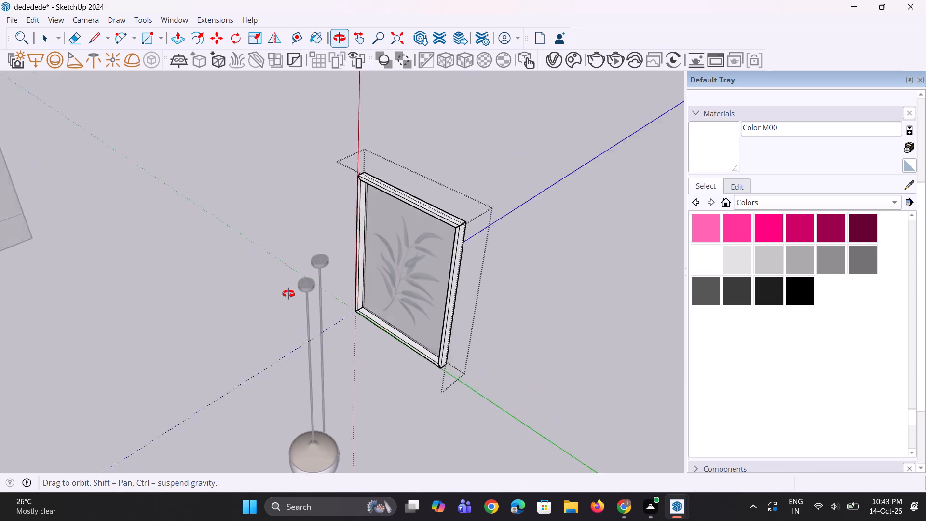
middle_click_drag(288, 294, 535, 272)
scroll(474, 258, "up", 15)
triple_click(460, 316)
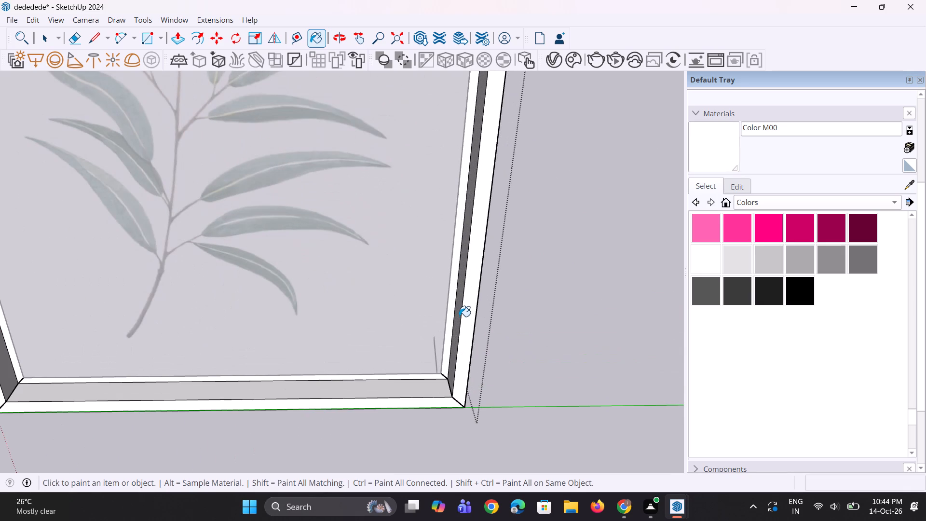
double_click(459, 316)
scroll(467, 374, "down", 9)
middle_click_drag(320, 350, 286, 369)
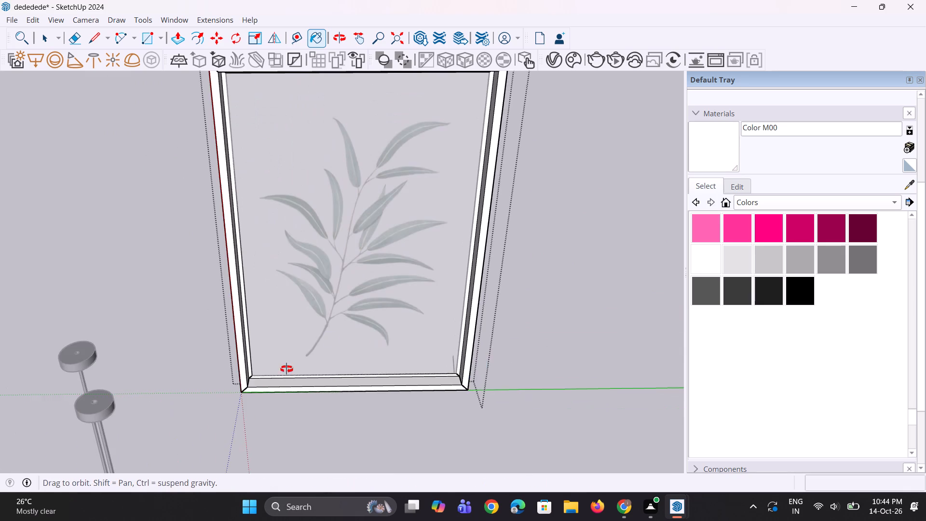
middle_click_drag(286, 369, 206, 359)
scroll(254, 309, "up", 3)
double_click(238, 301)
scroll(235, 354, "down", 4)
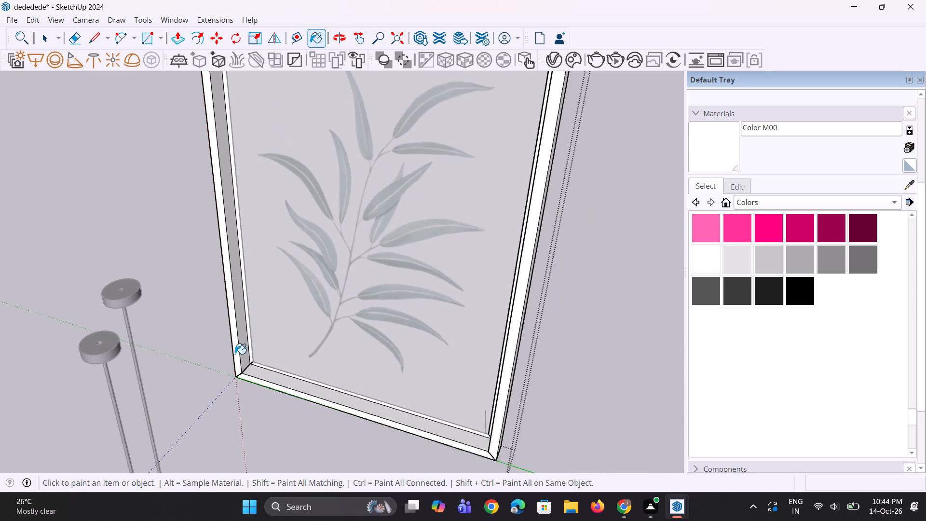
scroll(235, 354, "down", 2)
middle_click_drag(236, 363, 350, 339)
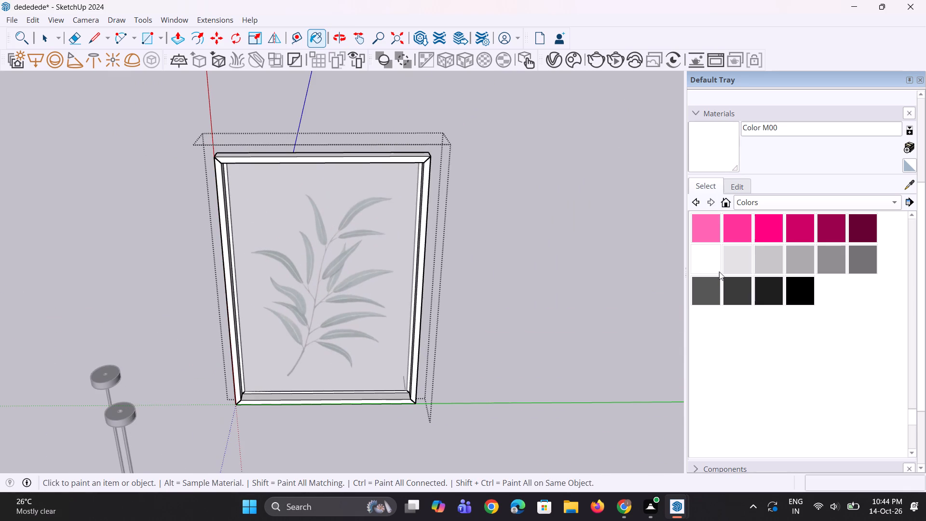
scroll(719, 272, "down", 4)
key("space")
key("space")
double_click(522, 273)
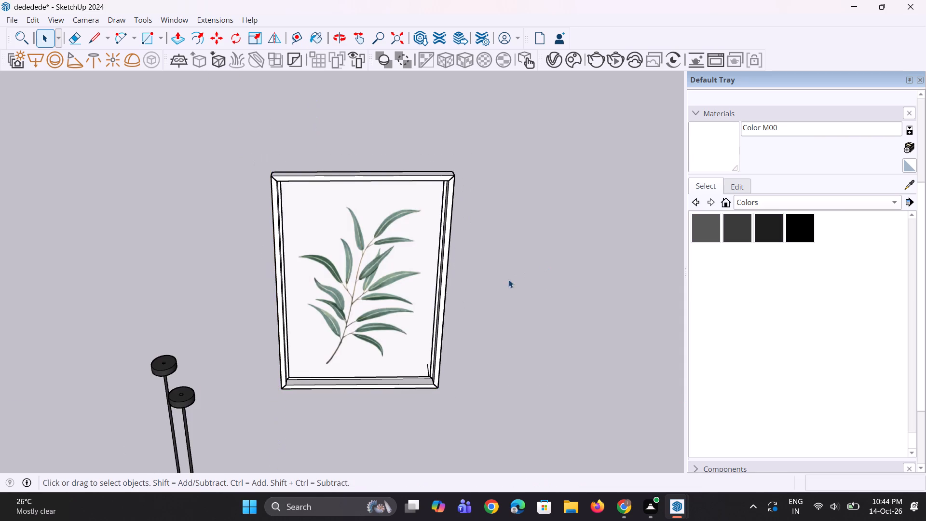
Group the leaf print together with its white frame, and clear the selection.
scroll(476, 283, "up", 3)
scroll(461, 274, "down", 4)
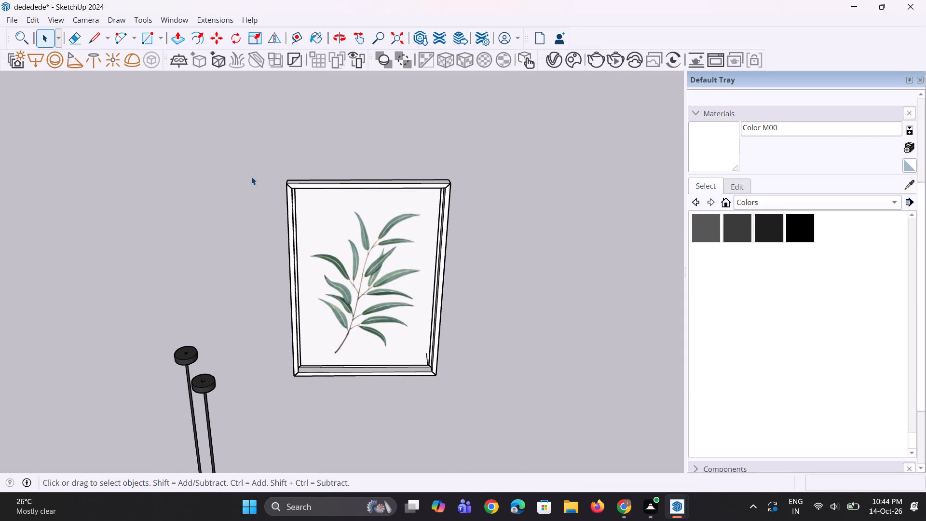
left_click_drag(245, 147, 506, 430)
right_click(393, 284)
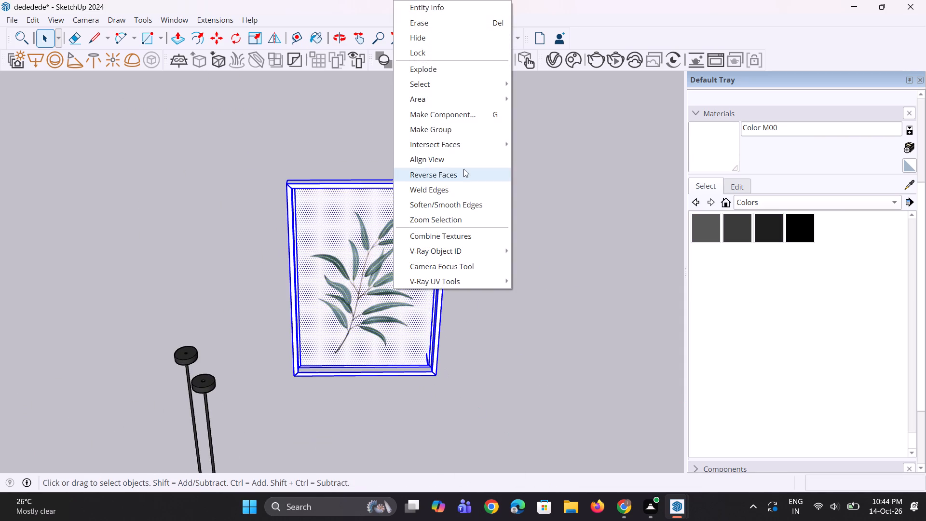
left_click(479, 134)
scroll(503, 235, "down", 7)
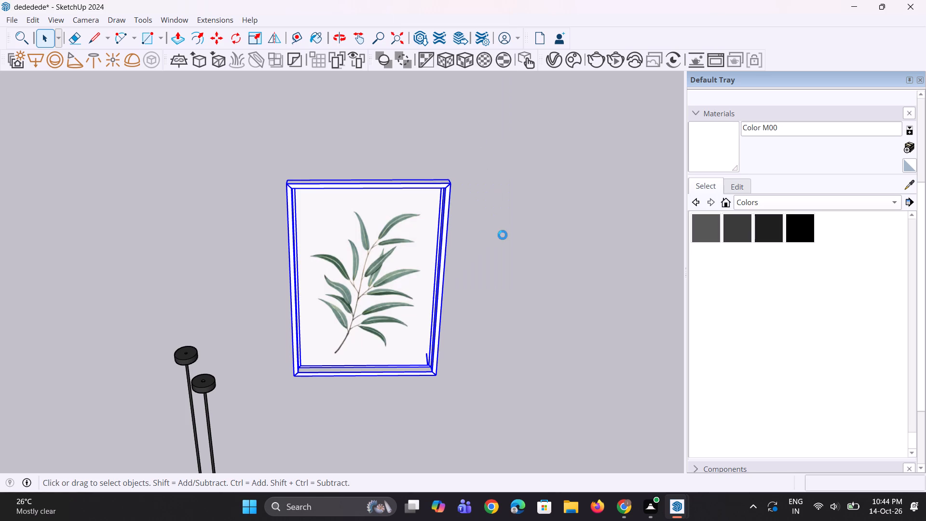
scroll(503, 235, "down", 3)
scroll(422, 284, "down", 13)
scroll(422, 284, "down", 12)
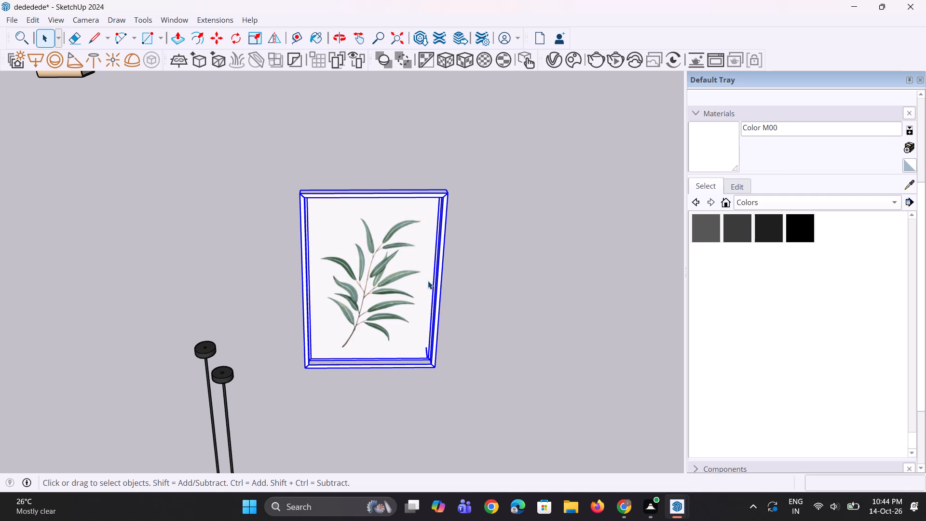
right_click(420, 279)
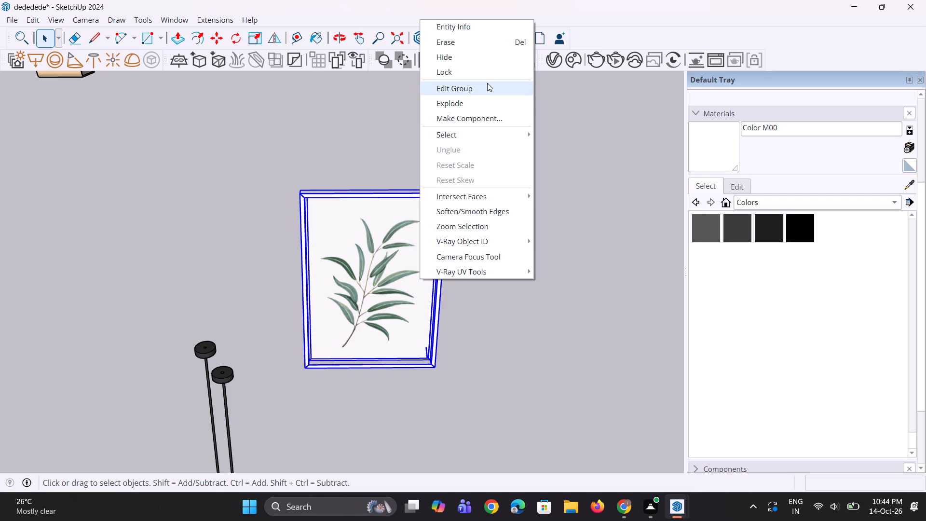
left_click(539, 333)
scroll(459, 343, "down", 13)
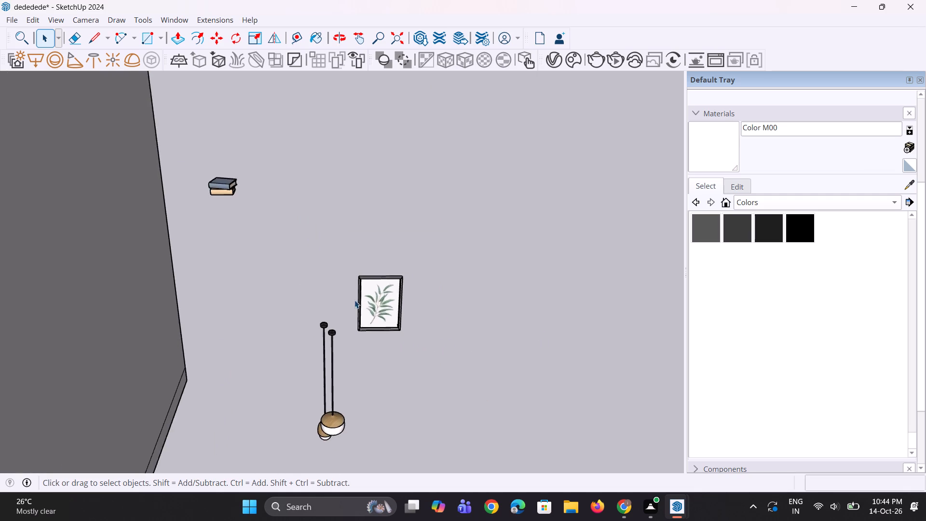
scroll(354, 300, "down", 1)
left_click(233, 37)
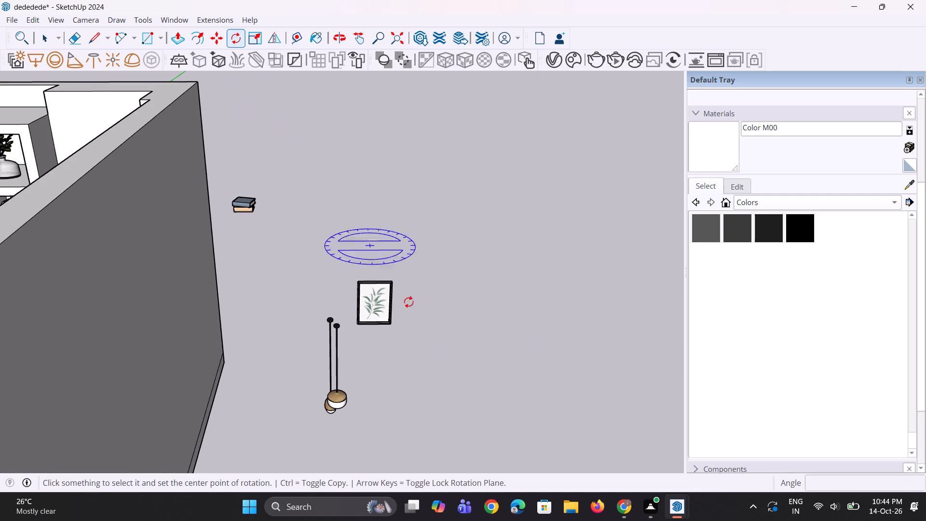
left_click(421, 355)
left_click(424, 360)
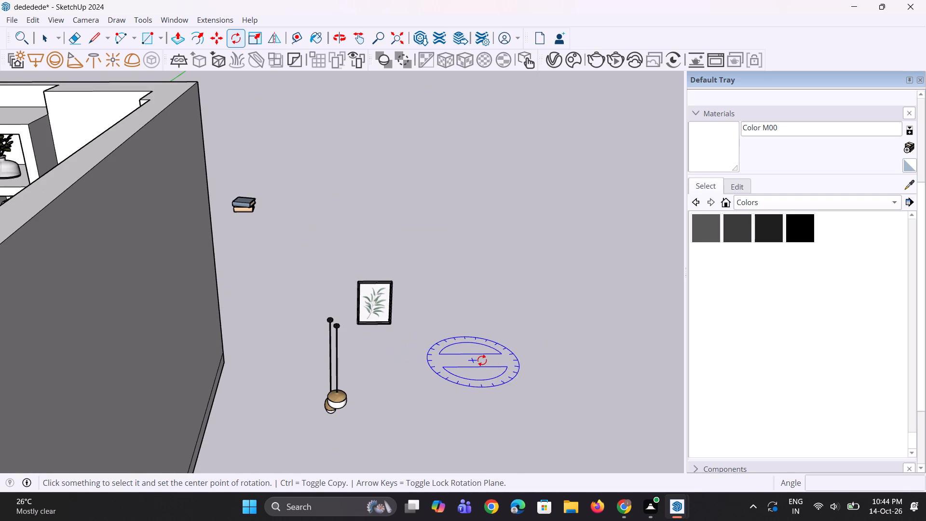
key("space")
Rotate the framed leaf print 90 degrees in the horizontal plane.
left_click(385, 318)
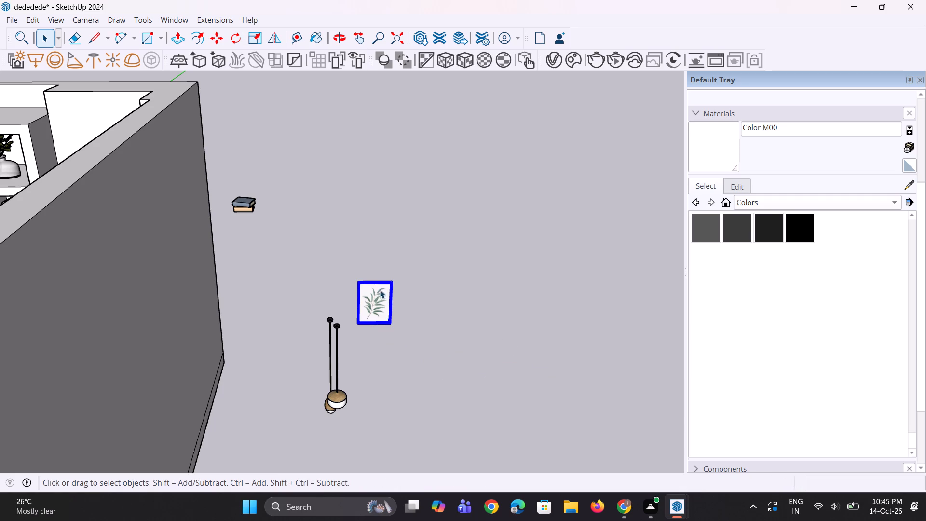
left_click_drag(240, 43, 248, 63)
left_click(231, 42)
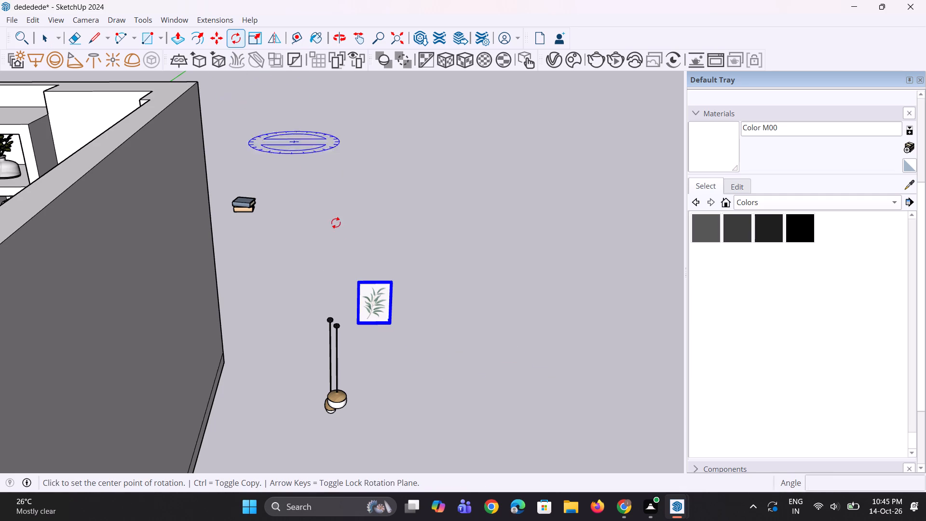
left_click(378, 365)
left_click(511, 365)
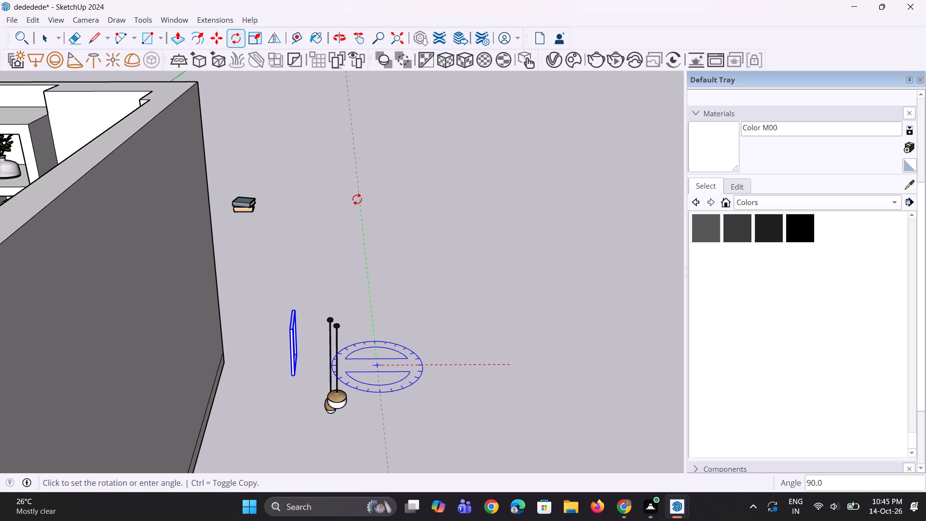
left_click(357, 199)
Move the framed leaf print into the room onto the plain green panel above the bed's headboard.
scroll(408, 313, "down", 11)
middle_click_drag(414, 372, 335, 361)
scroll(334, 366, "up", 7)
key("m")
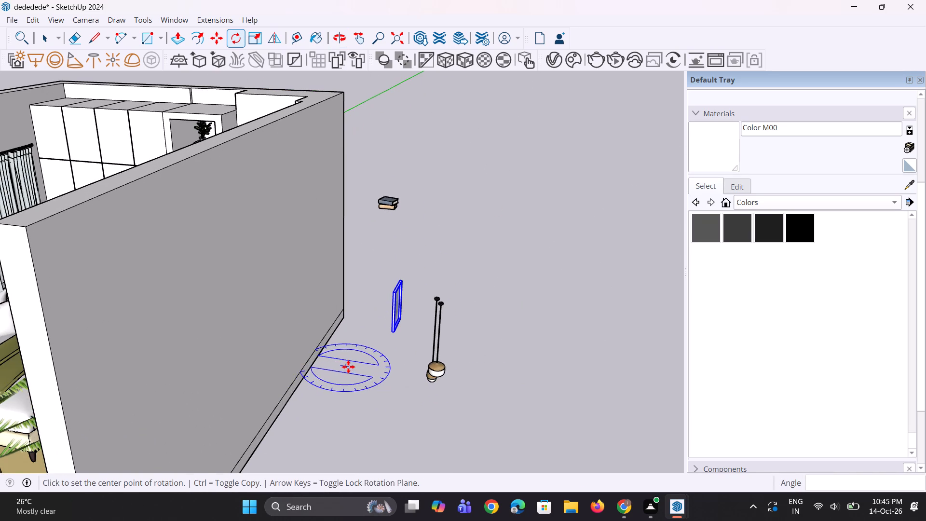
left_click(395, 338)
scroll(447, 428, "down", 6)
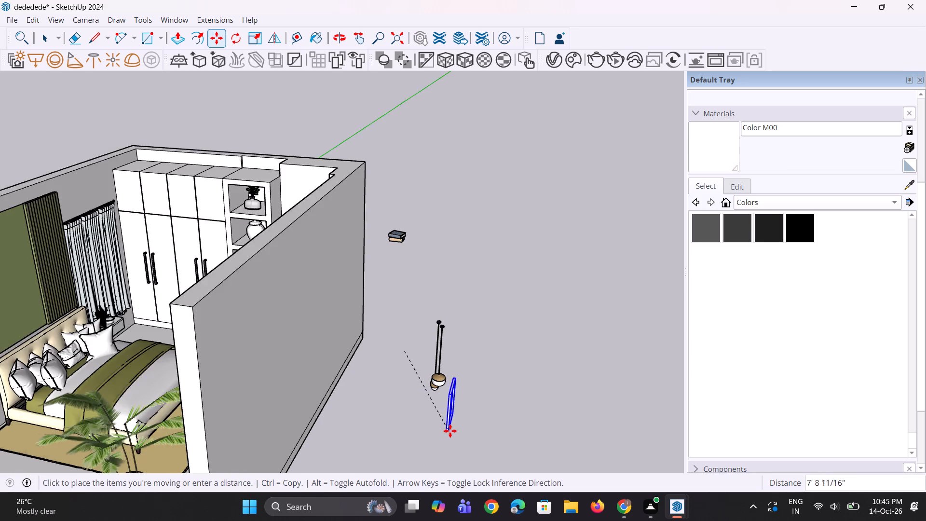
scroll(450, 431, "down", 2)
scroll(129, 396, "up", 5)
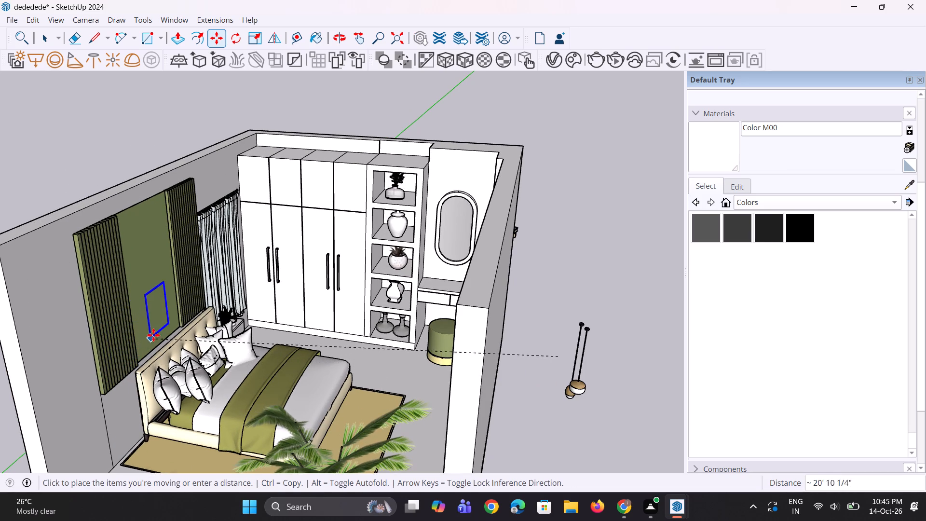
left_click(141, 341)
Move the framed leaf print about 1 9/16" out from the green panel so the frame sits in front of it.
scroll(151, 328, "up", 2)
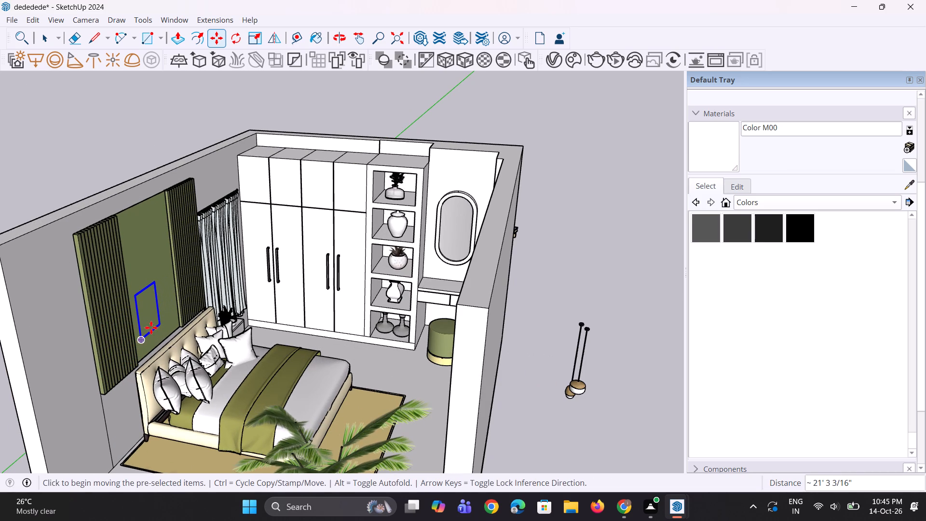
scroll(151, 328, "up", 15)
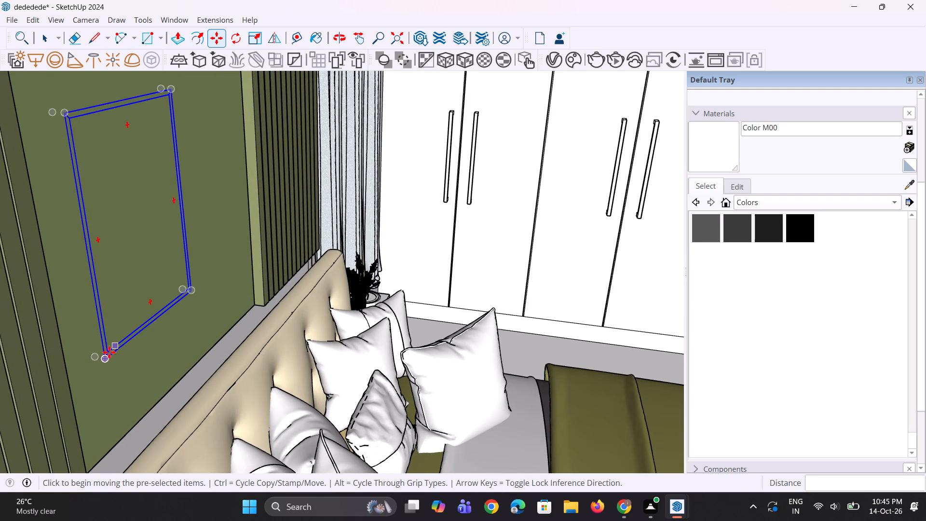
left_click(108, 355)
left_click(119, 359)
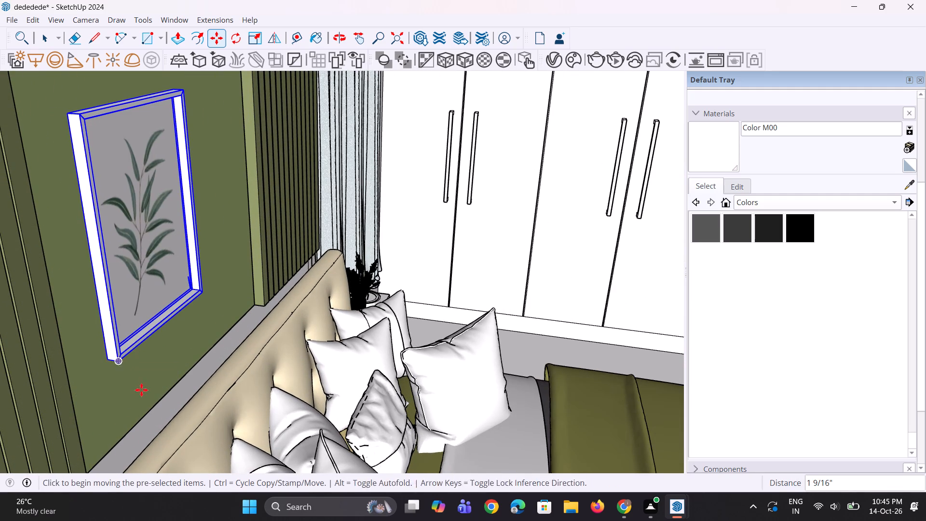
scroll(144, 396, "down", 5)
middle_click_drag(168, 380, 32, 382)
scroll(75, 381, "down", 9)
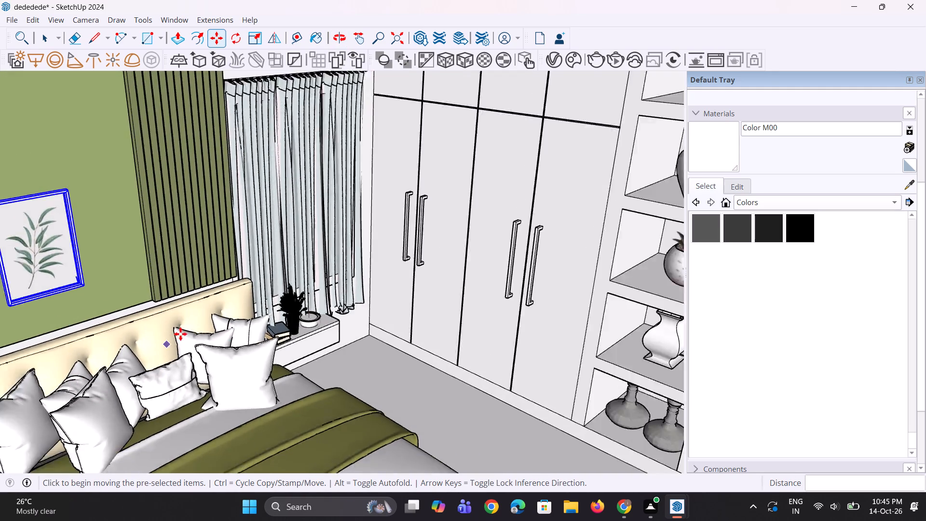
Move the framed leaf print up the green panel above the headboard by about 2'.
scroll(180, 334, "down", 2)
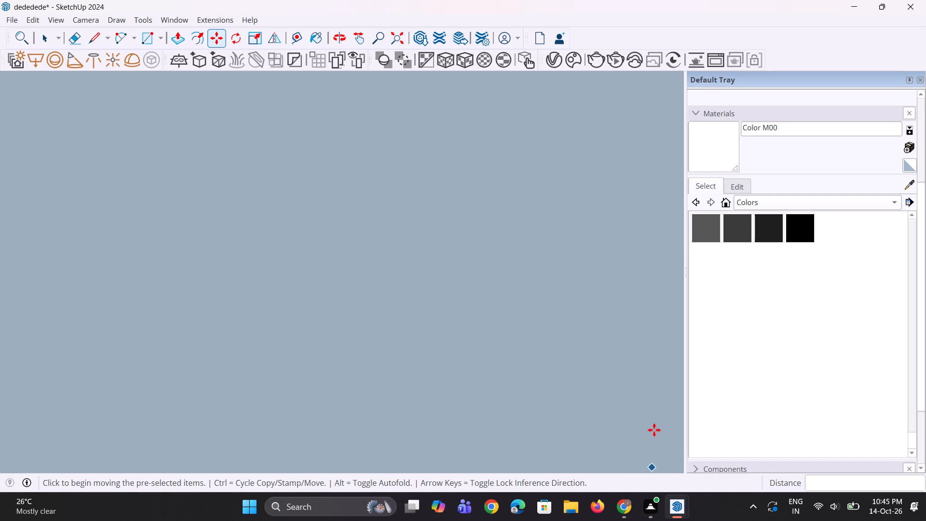
scroll(538, 222, "down", 6)
left_click(398, 37)
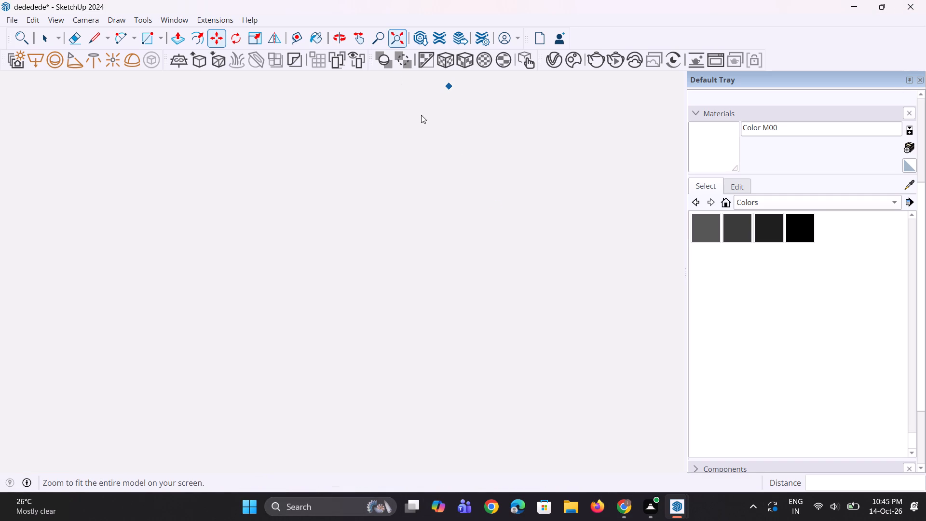
scroll(246, 154, "up", 7)
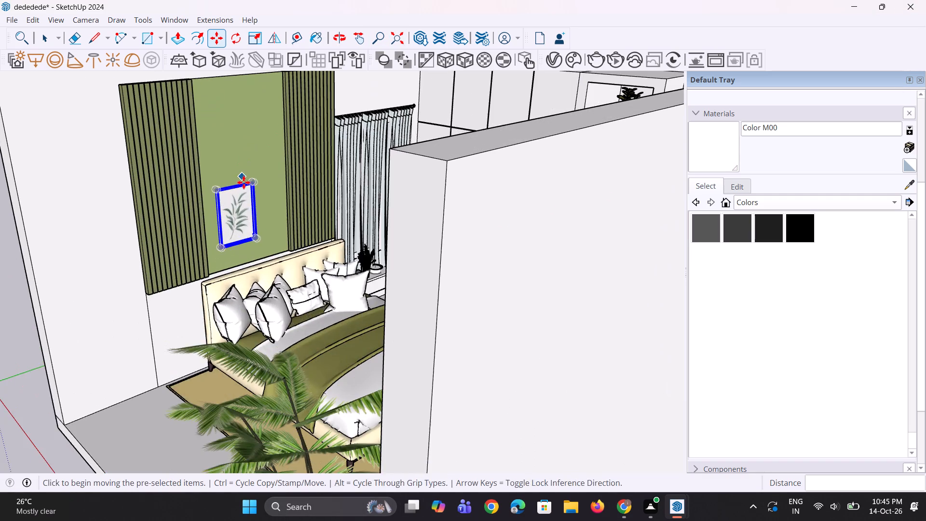
scroll(244, 182, "up", 2)
scroll(196, 170, "up", 6)
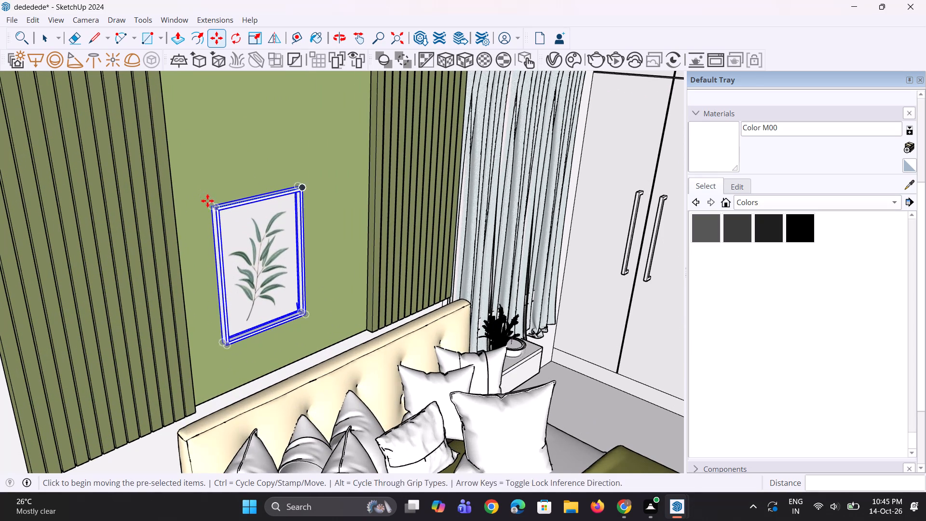
left_click(211, 208)
scroll(222, 180, "down", 8)
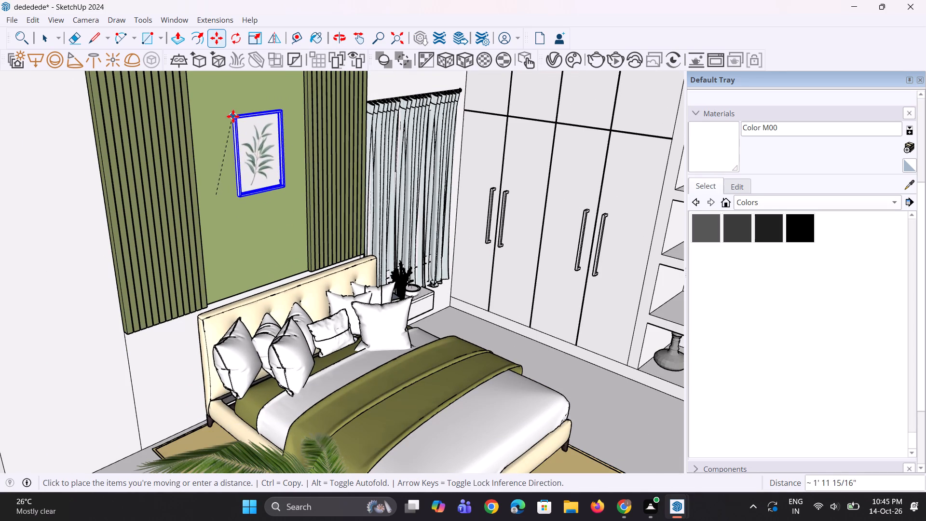
left_click(230, 116)
Scale the framed leaf print up uniformly from its upper corner by a factor of about 1.16.
middle_click_drag(237, 162, 254, 201)
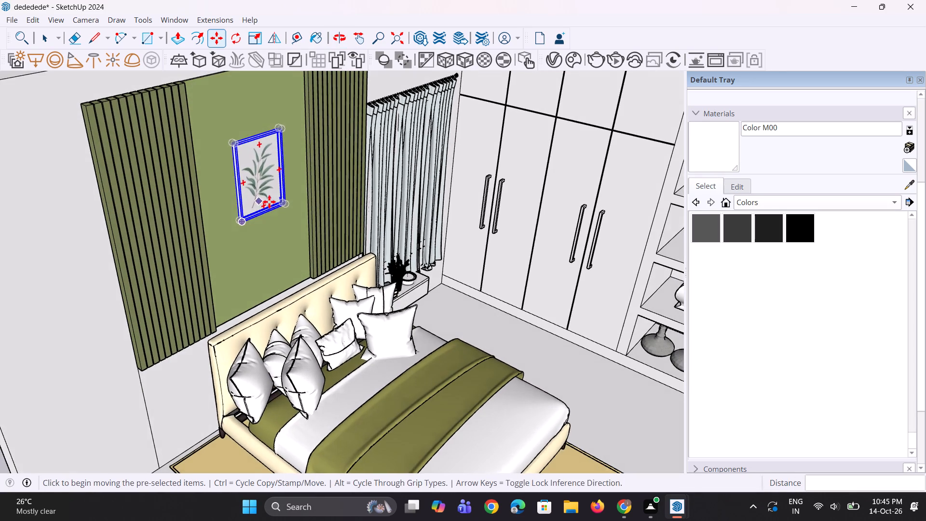
scroll(295, 128, "up", 6)
key("s")
scroll(284, 126, "up", 2)
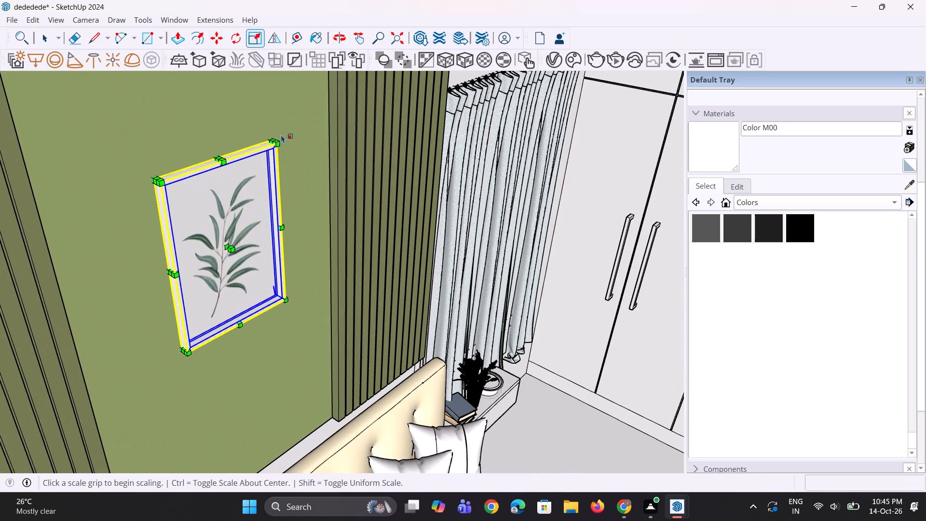
scroll(276, 135, "up", 9)
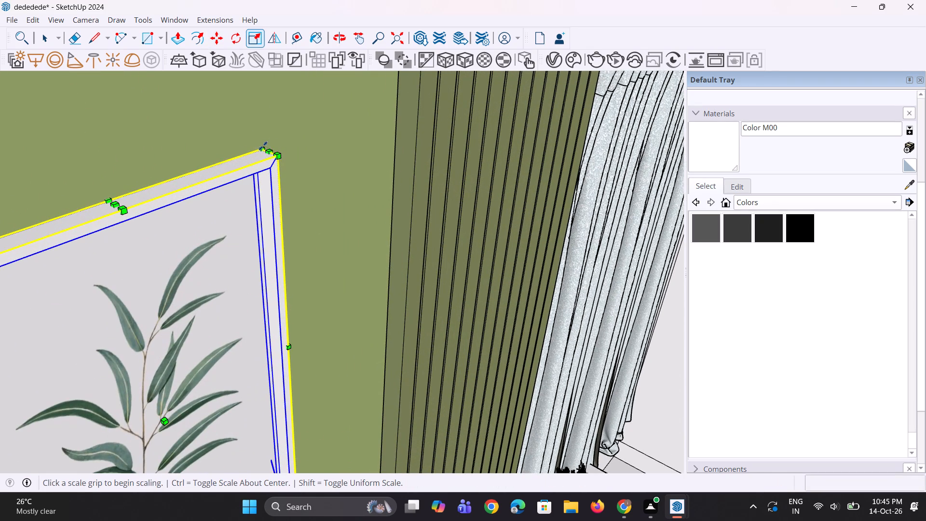
left_click(263, 146)
scroll(276, 131, "down", 10)
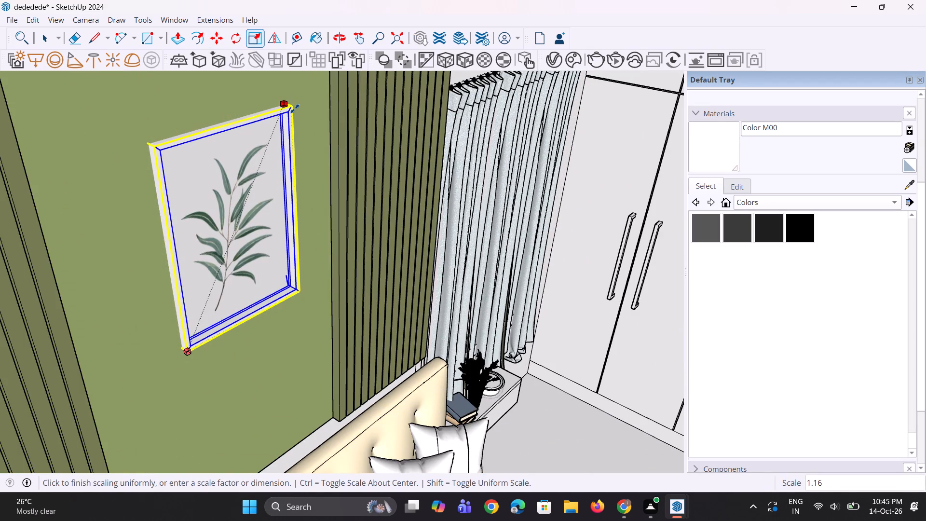
left_click(295, 109)
scroll(285, 189, "down", 10)
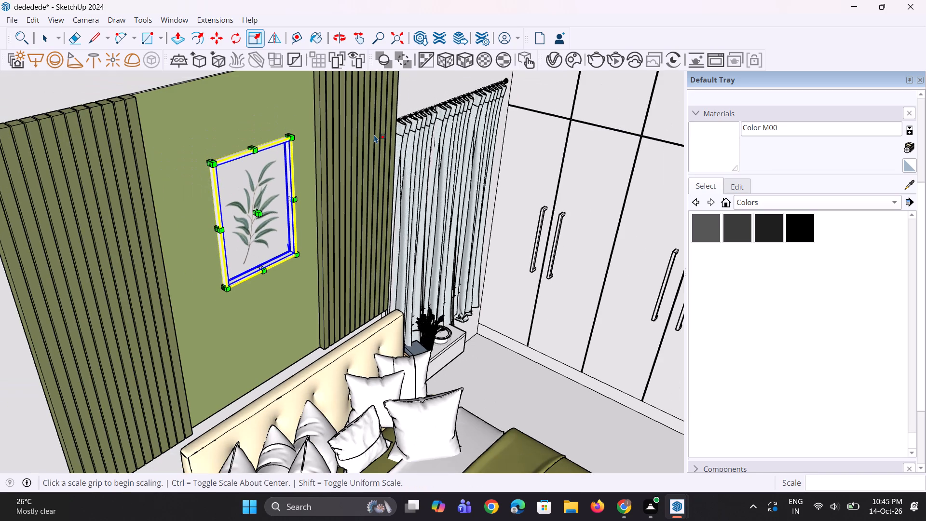
scroll(374, 135, "down", 5)
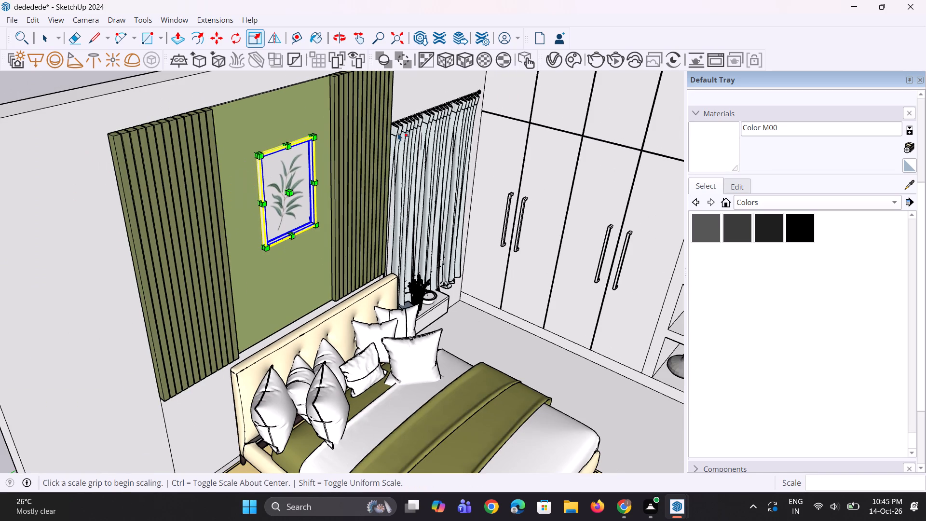
key("space")
key("space")
scroll(398, 133, "down", 9)
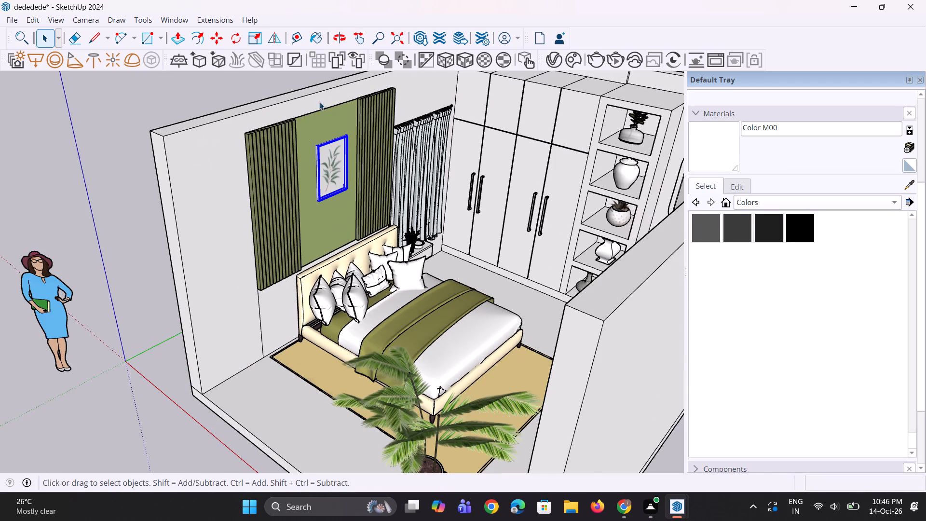
Move the enlarged leaf print down the green panel by about 4 9/16", and clear the selection.
scroll(302, 144, "up", 4)
scroll(339, 174, "up", 8)
key("m")
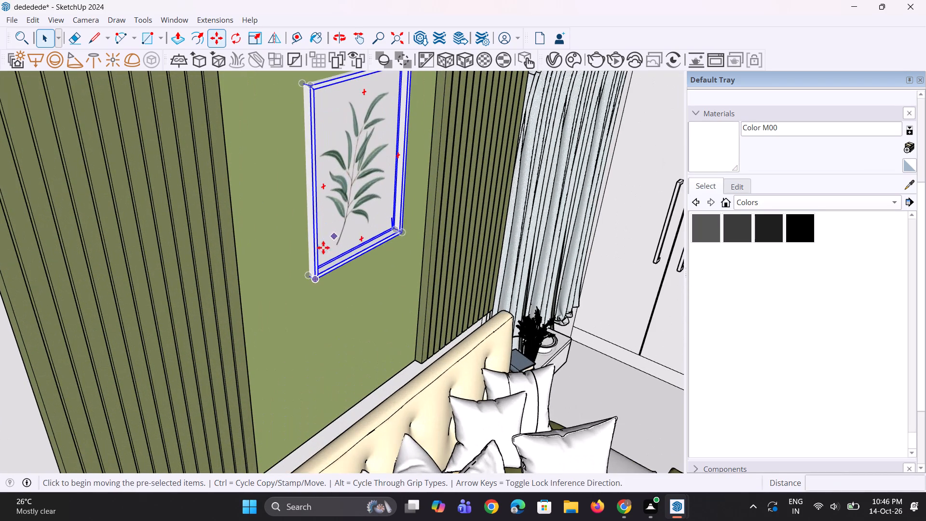
scroll(319, 249, "up", 3)
left_click(301, 282)
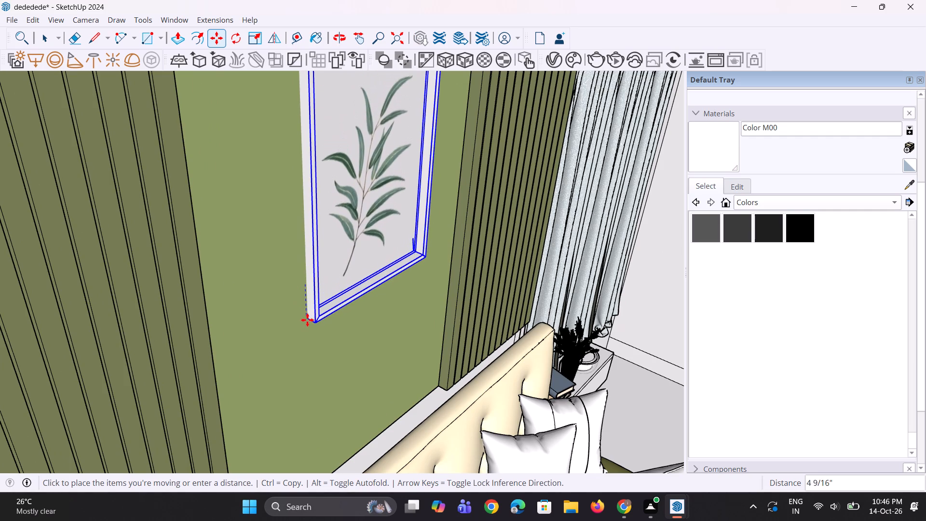
left_click(307, 321)
scroll(309, 323, "down", 11)
middle_click_drag(334, 313, 270, 247)
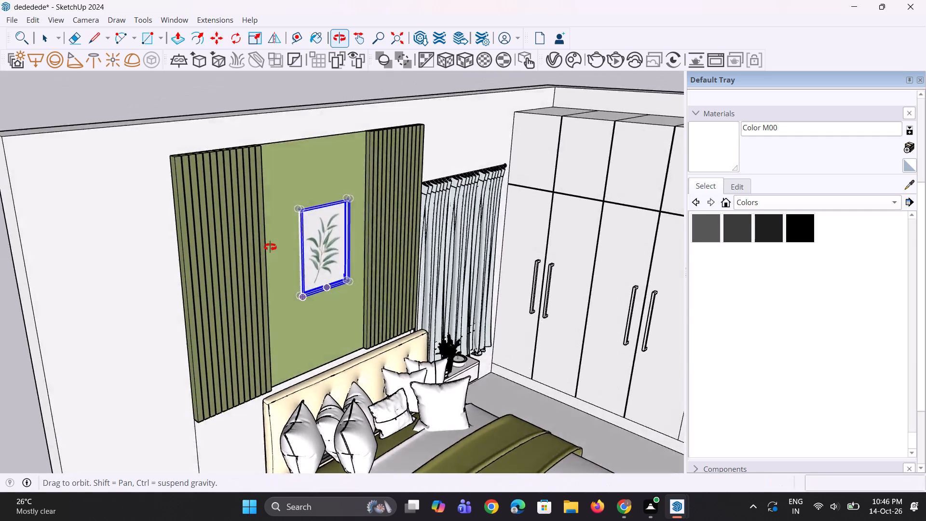
middle_click_drag(270, 247, 266, 247)
key("space")
key("space")
key("space")
left_click(329, 84)
Review the whole furnished bedroom from outside and from above.
scroll(319, 232, "down", 5)
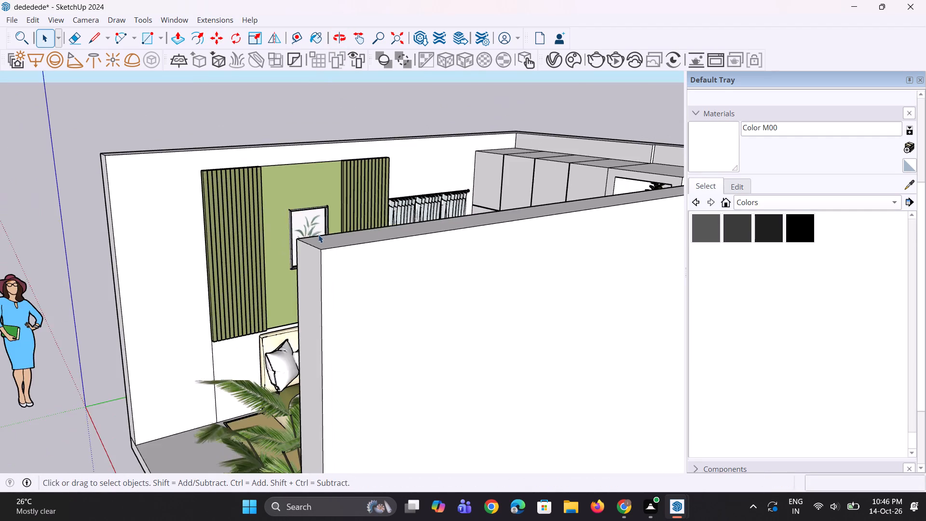
middle_click_drag(318, 234, 391, 283)
scroll(381, 274, "down", 4)
middle_click_drag(403, 258, 445, 280)
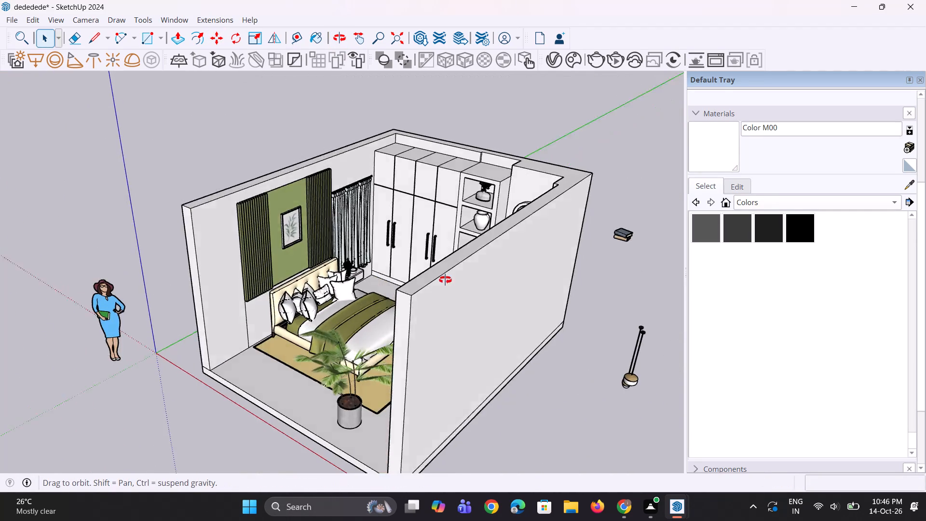
middle_click_drag(445, 280, 544, 290)
scroll(468, 256, "down", 4)
middle_click_drag(464, 249, 465, 270)
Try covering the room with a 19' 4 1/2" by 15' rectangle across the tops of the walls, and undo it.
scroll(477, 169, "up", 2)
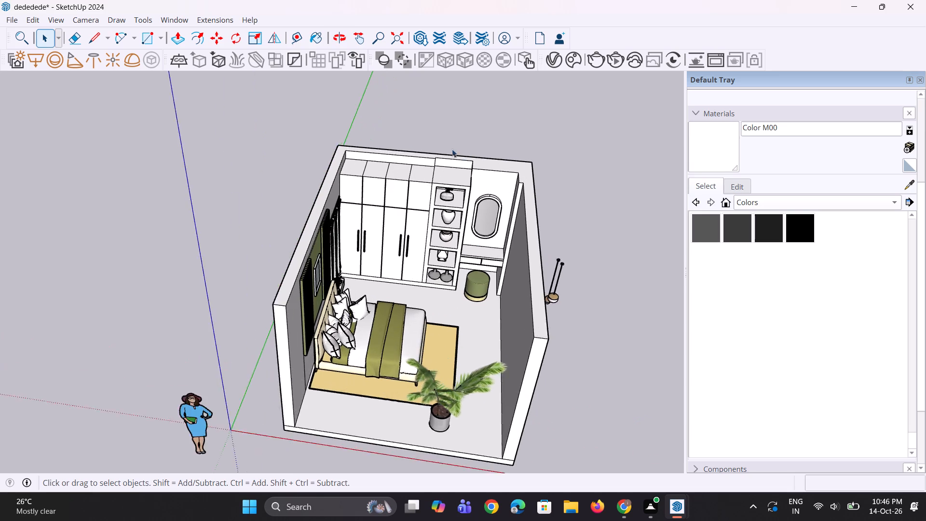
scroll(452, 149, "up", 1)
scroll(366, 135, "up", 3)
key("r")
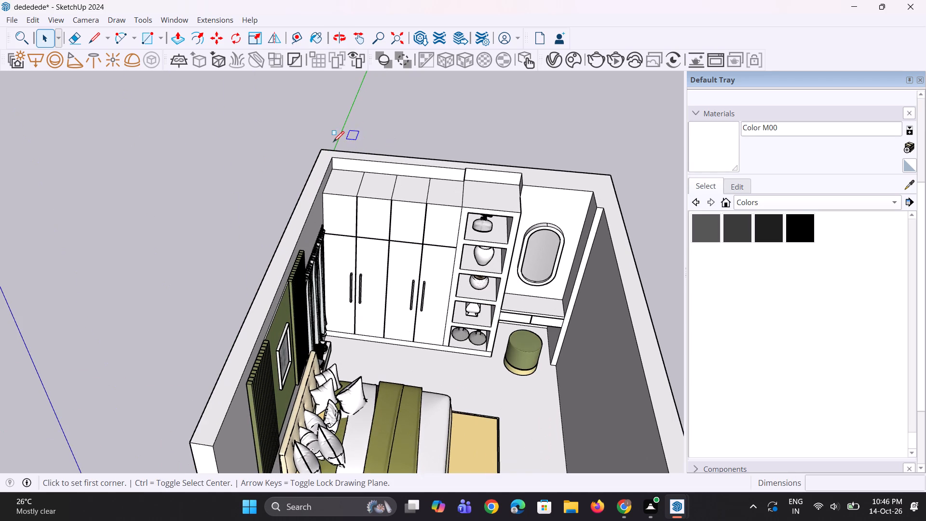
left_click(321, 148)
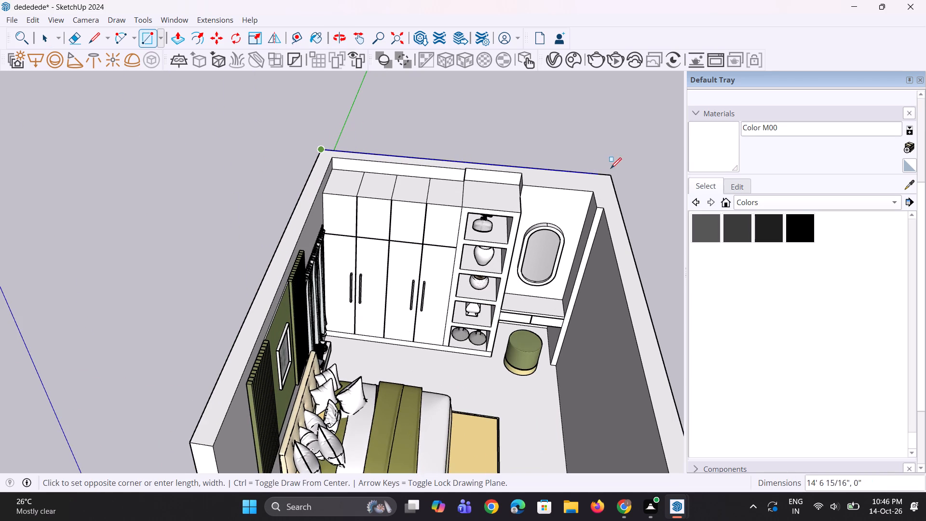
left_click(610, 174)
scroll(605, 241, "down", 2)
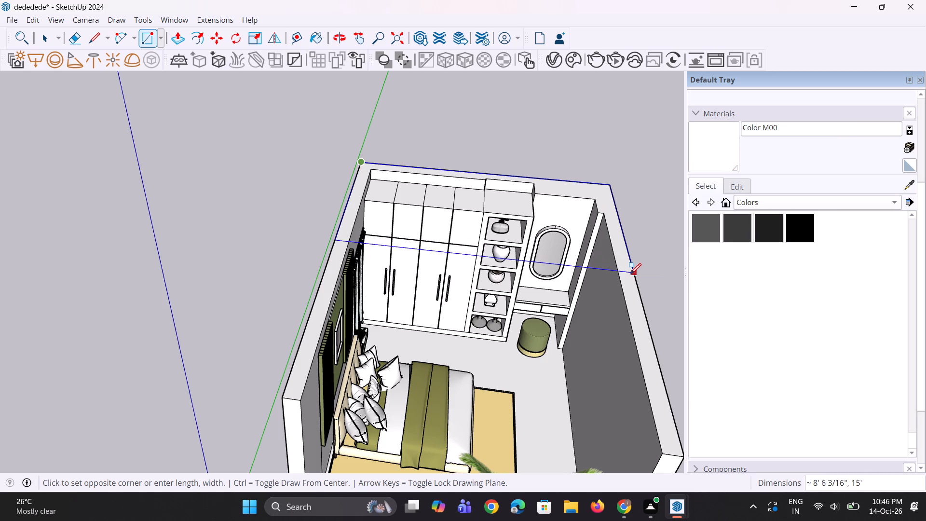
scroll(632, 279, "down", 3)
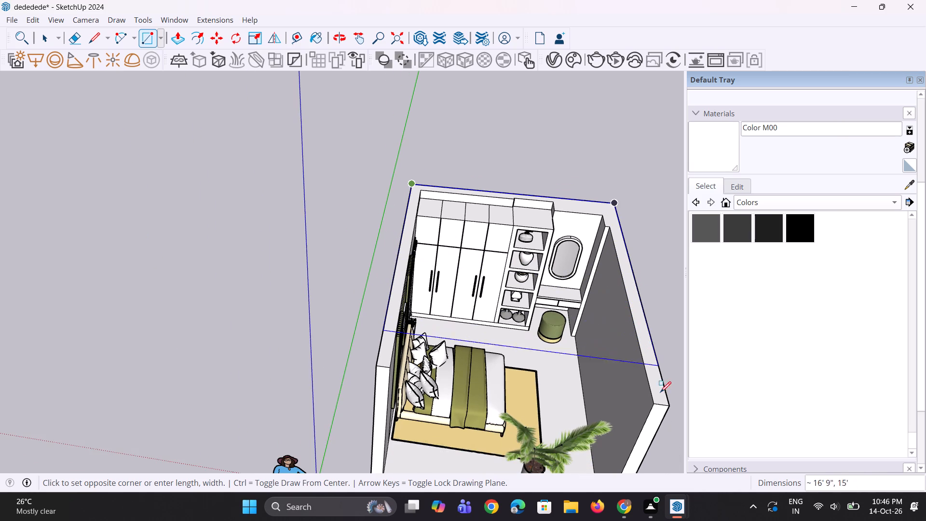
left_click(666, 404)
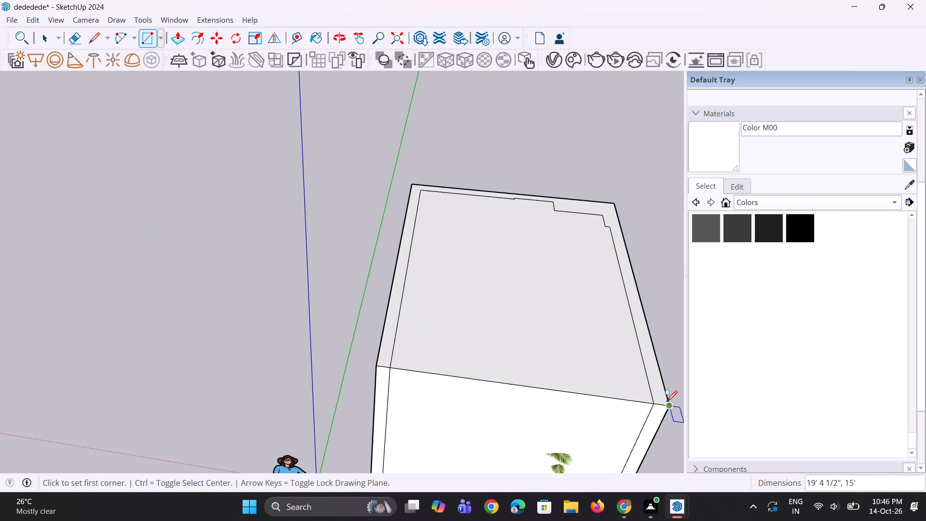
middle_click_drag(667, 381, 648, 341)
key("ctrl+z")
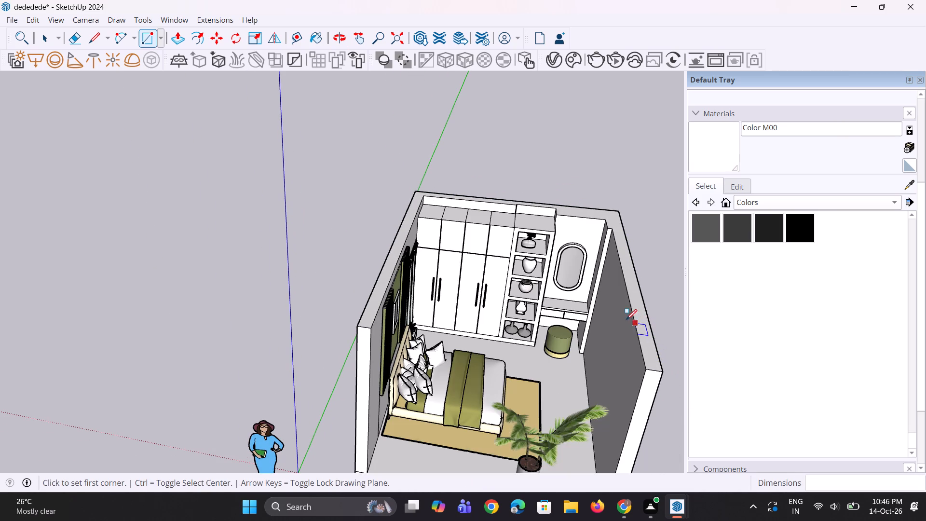
Delete the potted palm standing on the floor near the foot of the bed, and clear the selection.
scroll(518, 261, "down", 9)
key("space")
key("space")
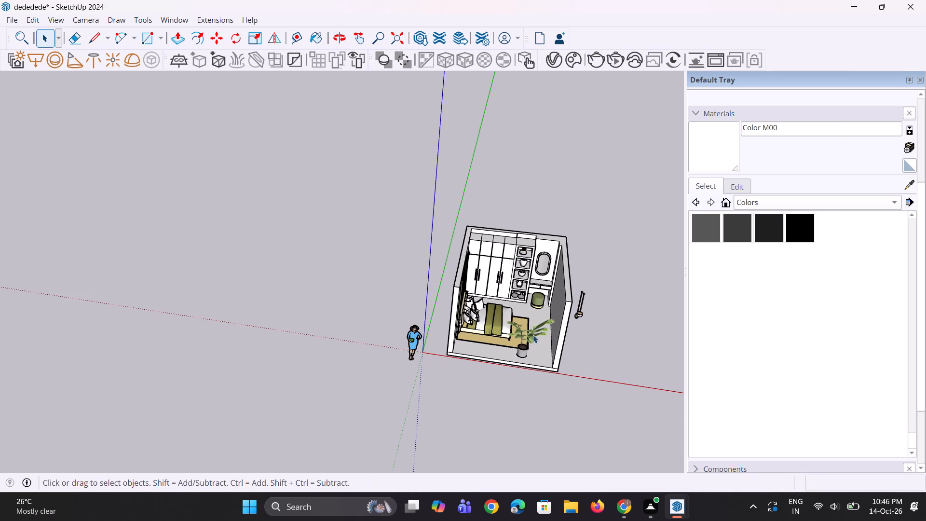
left_click(530, 336)
scroll(530, 336, "up", 11)
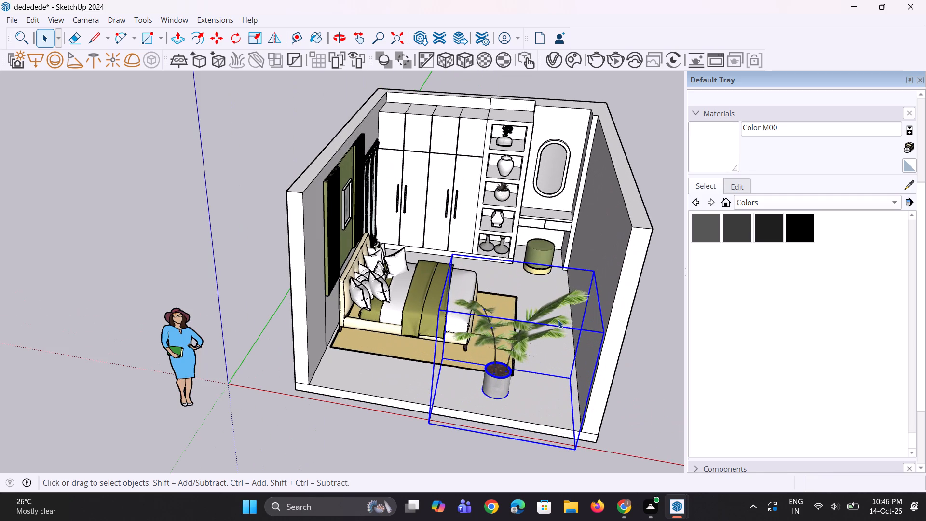
key("Delete")
scroll(507, 142, "up", 2)
left_click_drag(473, 129, 465, 127)
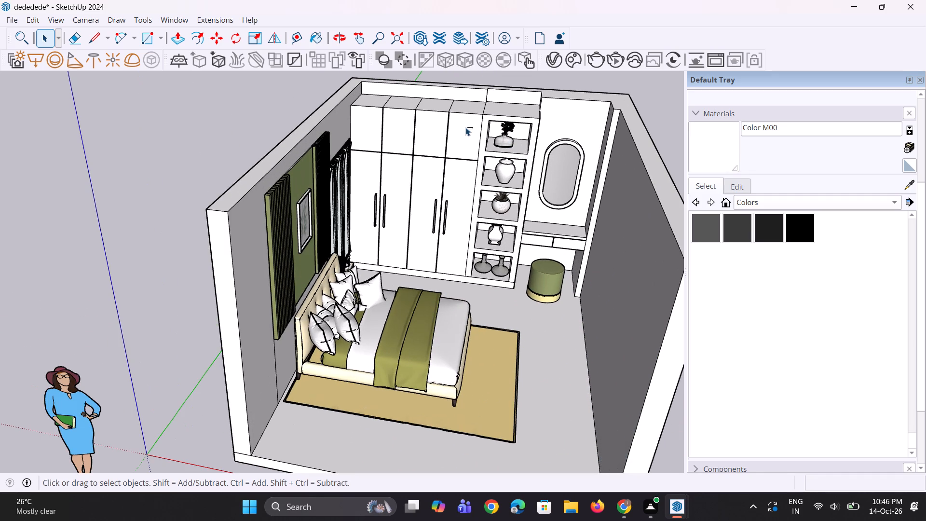
scroll(386, 233, "down", 5)
key("space")
key("space")
left_click(285, 182)
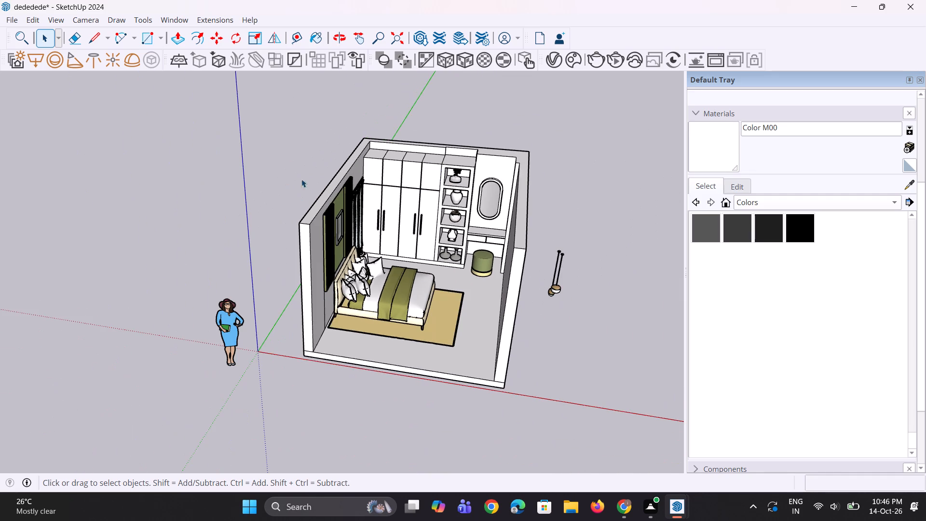
Copy the vase with the plant from the top shelf of the display unit onto the dressing table below the oval mirror.
scroll(471, 182, "up", 3)
middle_click_drag(460, 257, 473, 233)
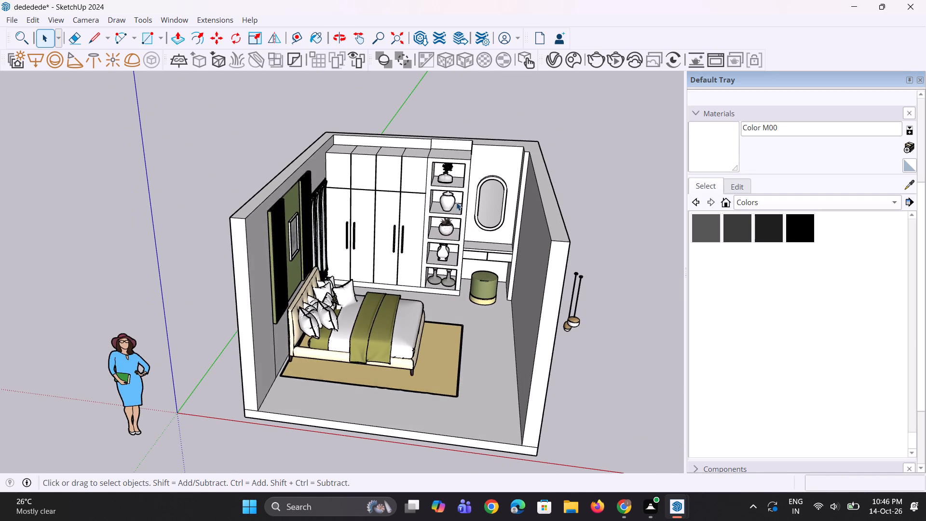
scroll(454, 192, "up", 2)
left_click(447, 174)
scroll(448, 172, "up", 2)
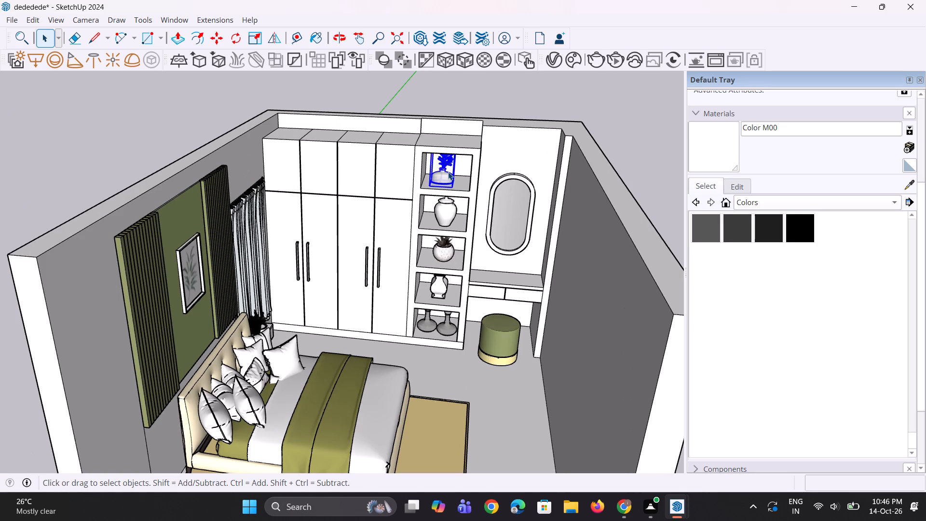
key("m")
left_click(448, 172)
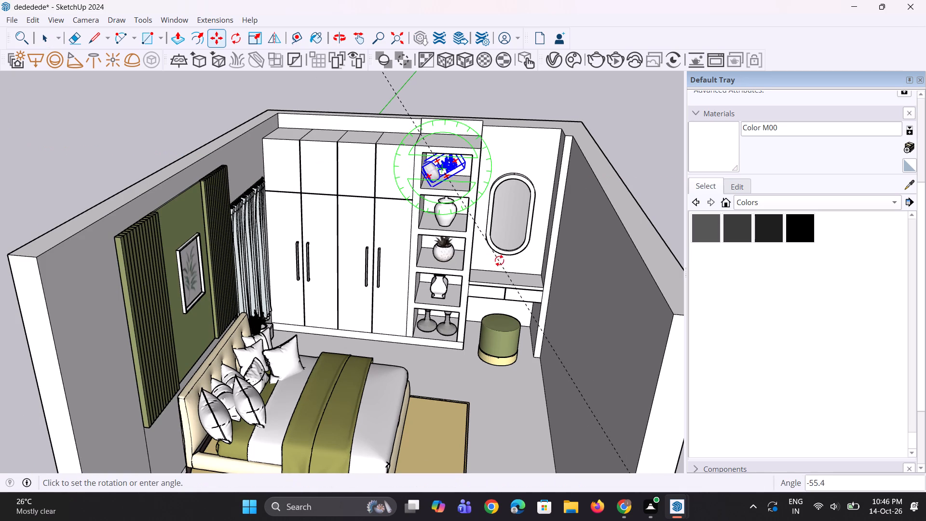
key("Escape")
key("m")
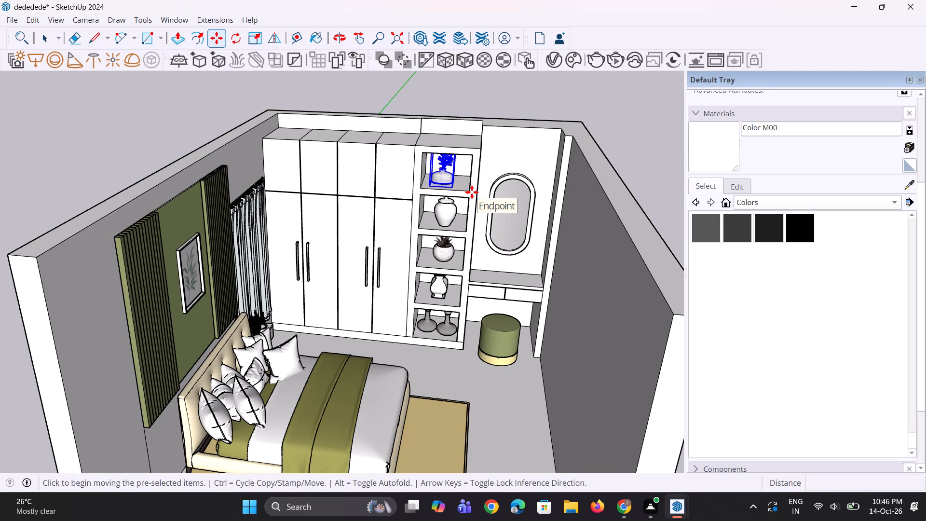
left_click(458, 187)
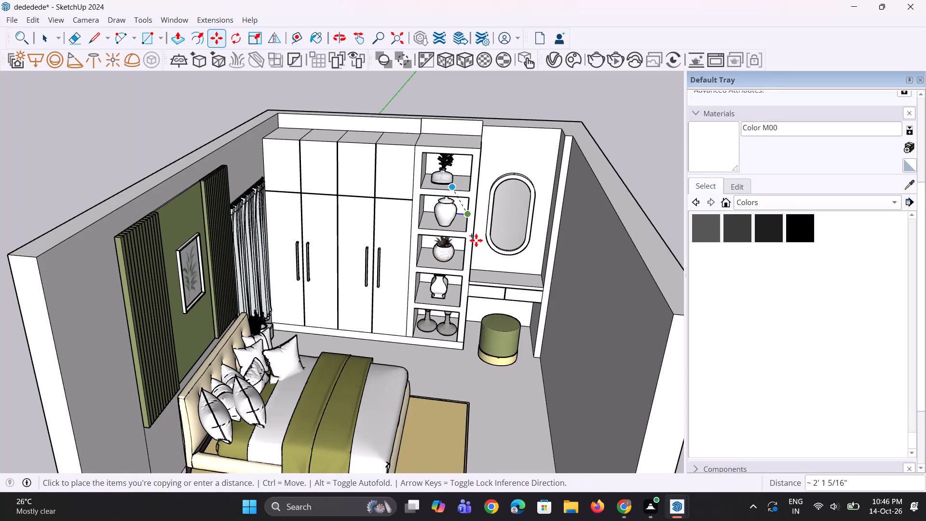
scroll(505, 280, "up", 2)
left_click(498, 281)
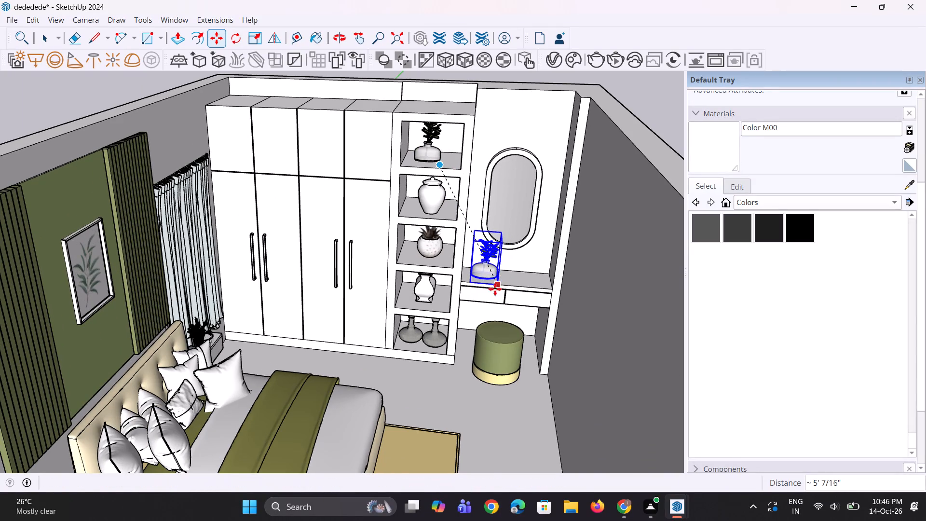
Clear the selection and review the furnished bedroom from above.
scroll(445, 265, "down", 6)
key("space")
key("space")
left_click(599, 168)
middle_click_drag(543, 192, 534, 234)
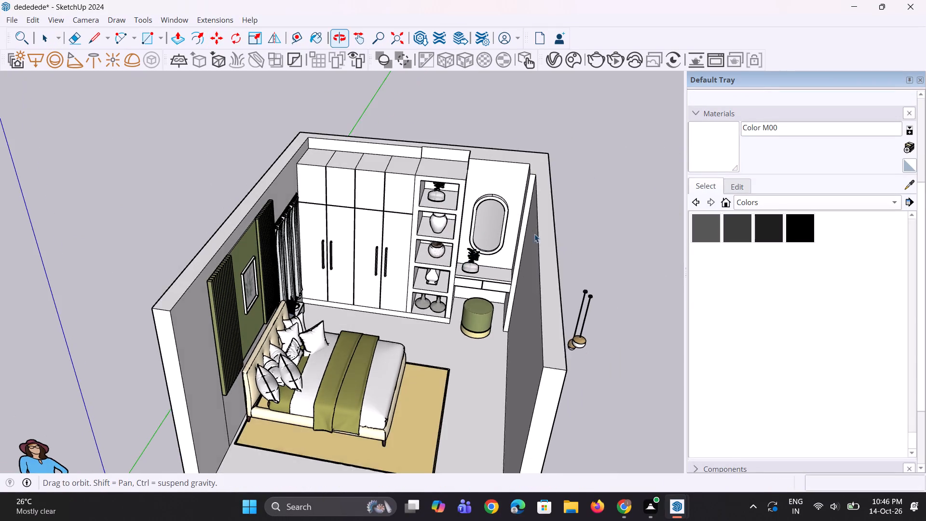
scroll(411, 146, "down", 4)
middle_click_drag(342, 156, 342, 180)
scroll(333, 179, "up", 3)
middle_click_drag(299, 200, 301, 200)
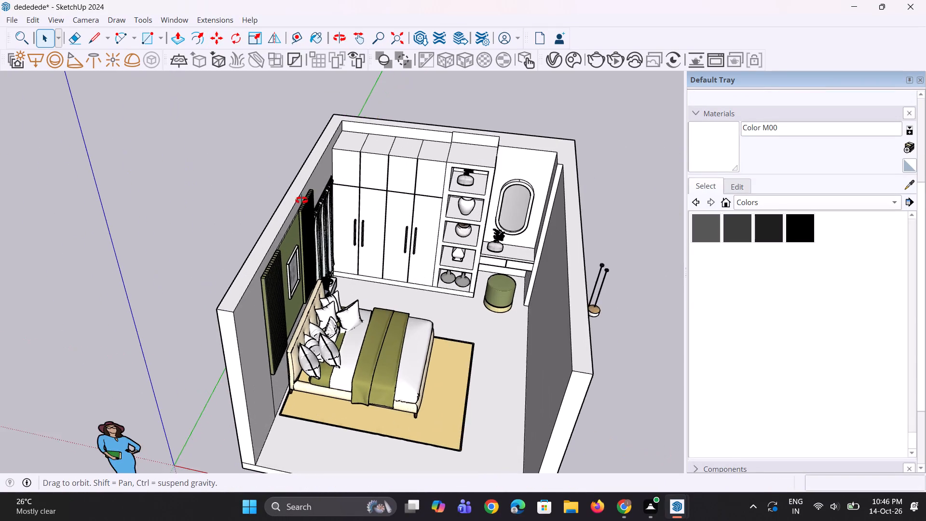
middle_click_drag(301, 200, 305, 189)
scroll(305, 189, "up", 1)
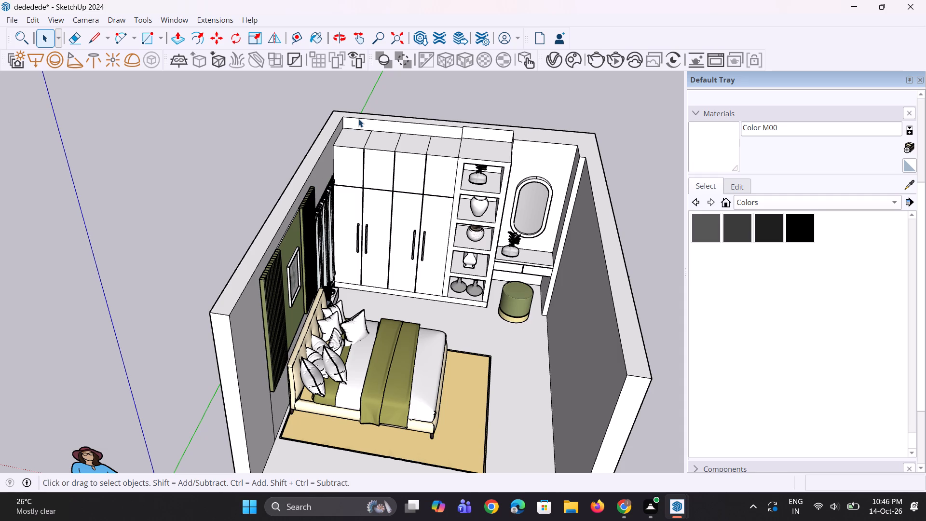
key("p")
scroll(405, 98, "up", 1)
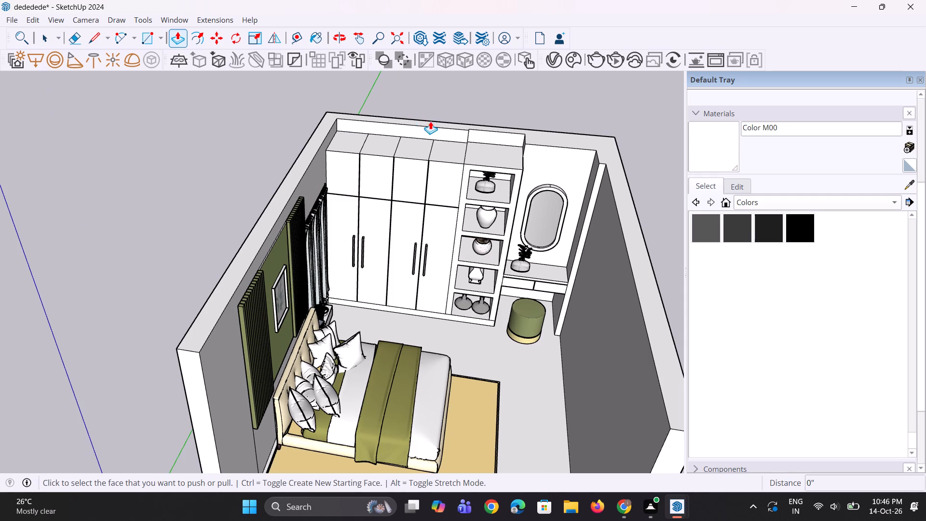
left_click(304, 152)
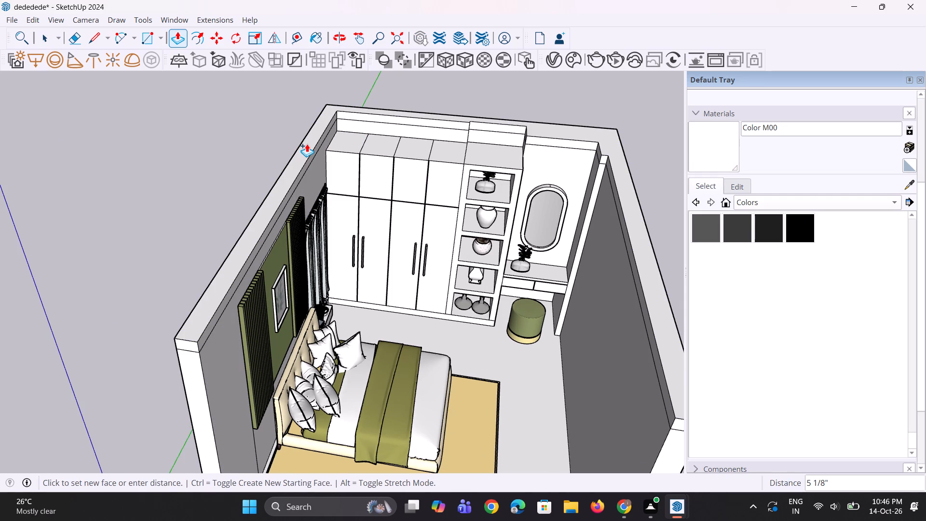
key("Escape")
Draw a 9" line across the top of the walls at the inner corner beside the wardrobe, separating the bed wall's top face.
middle_click_drag(381, 144, 298, 224)
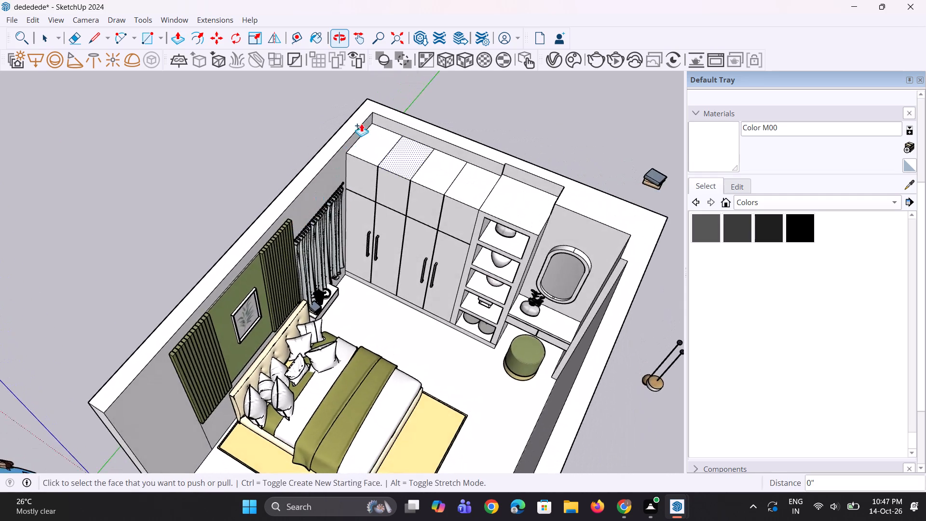
scroll(377, 98, "up", 7)
key("p")
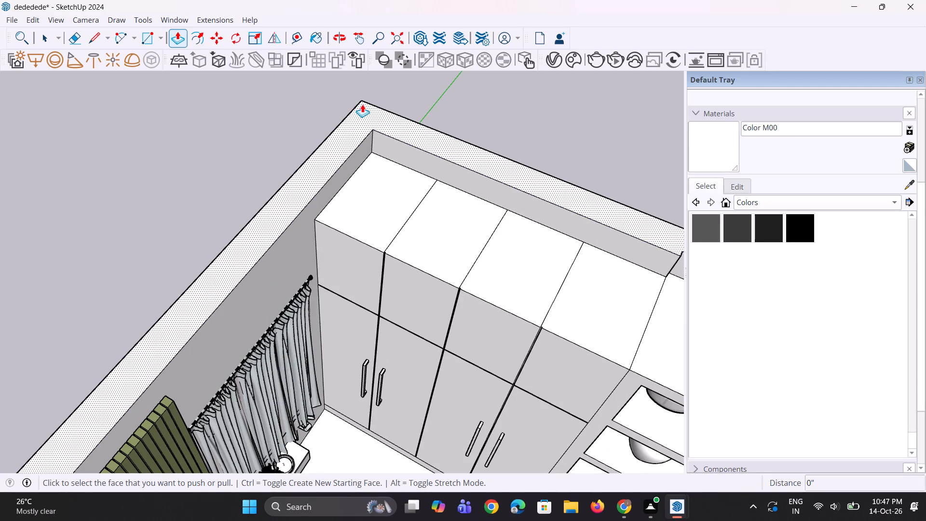
key("l")
left_click(372, 130)
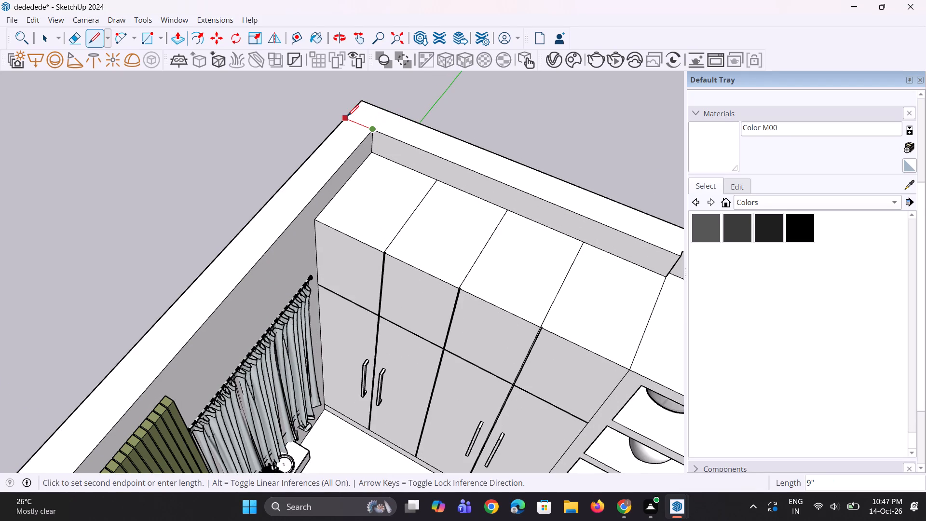
left_click(347, 115)
scroll(375, 108, "down", 5)
key("space")
key("space")
left_click(465, 114)
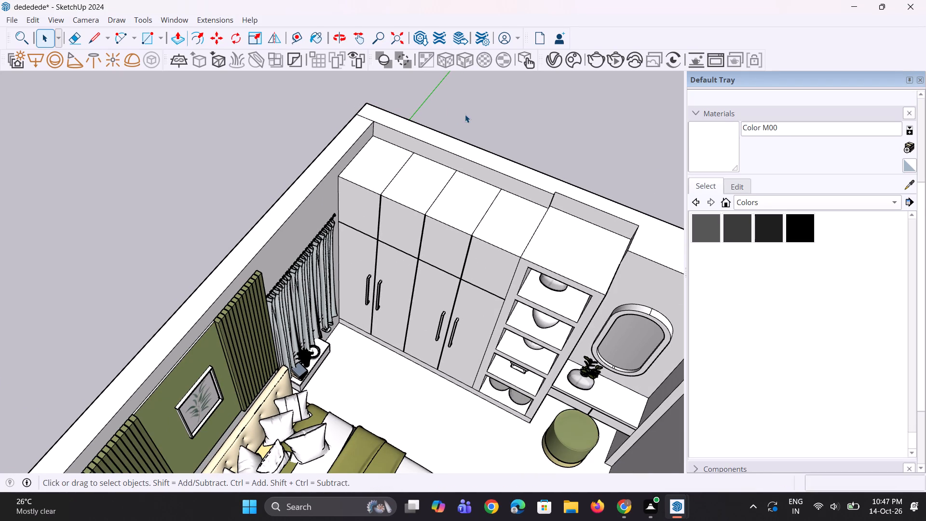
Push/Pull the top face of the bed-side wall up by 6".
key("p")
left_click(340, 148)
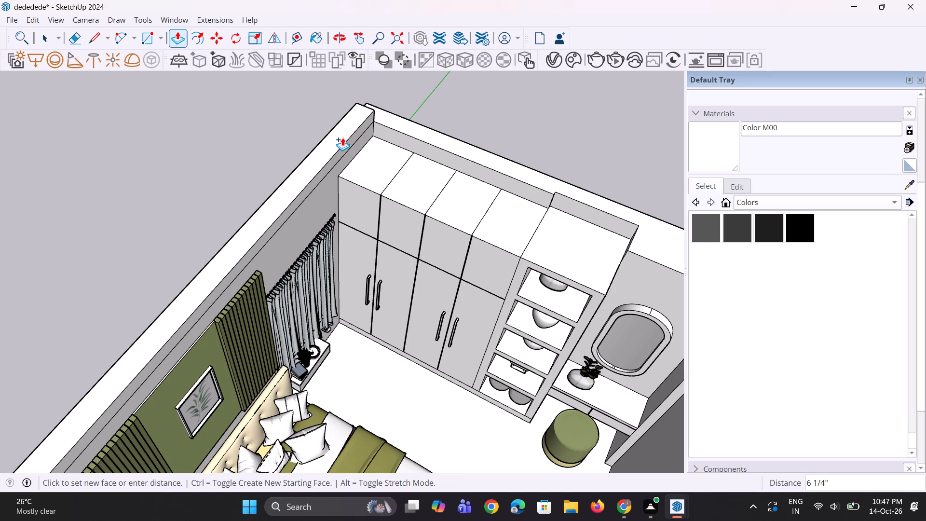
type("6\"")
key("Return")
Extrude the inner side of the raised strip 14' 3" across the room to the opposite wall, forming a ceiling slab.
middle_click_drag(352, 145, 354, 90)
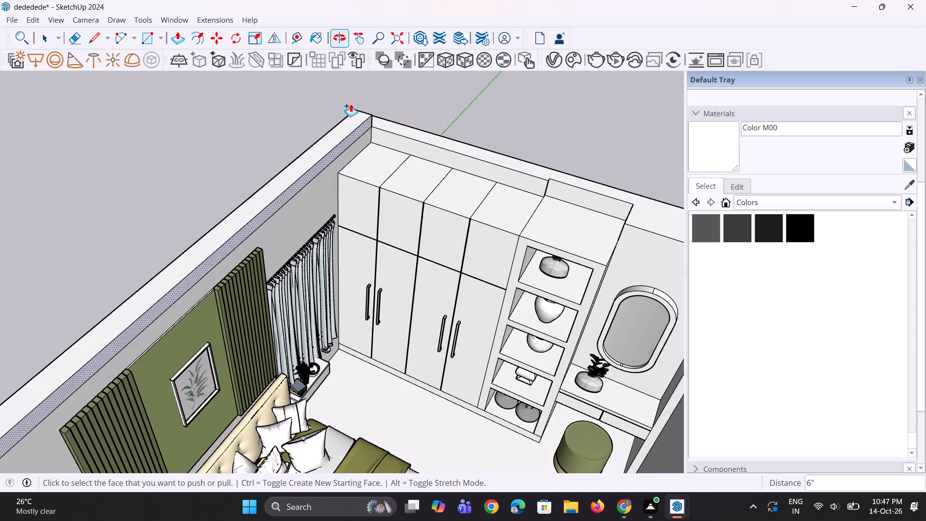
left_click(339, 153)
scroll(380, 134, "down", 5)
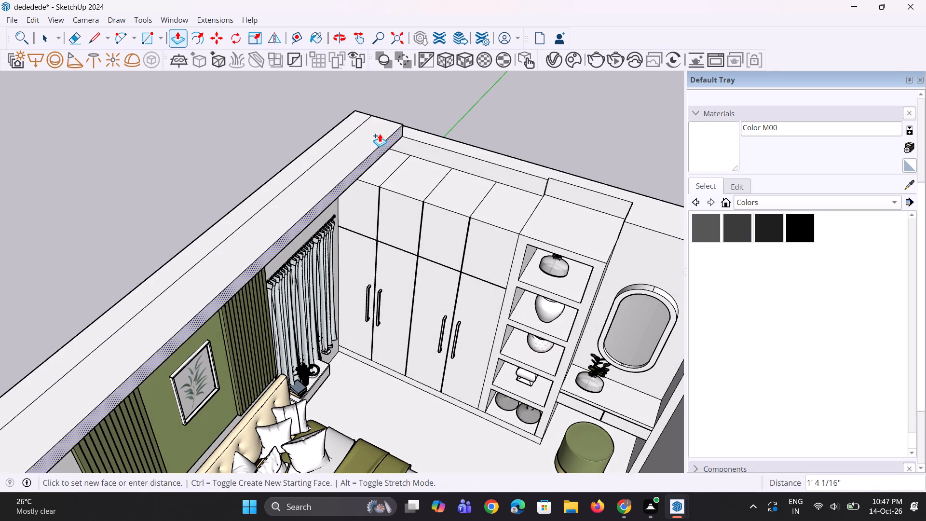
scroll(380, 134, "down", 5)
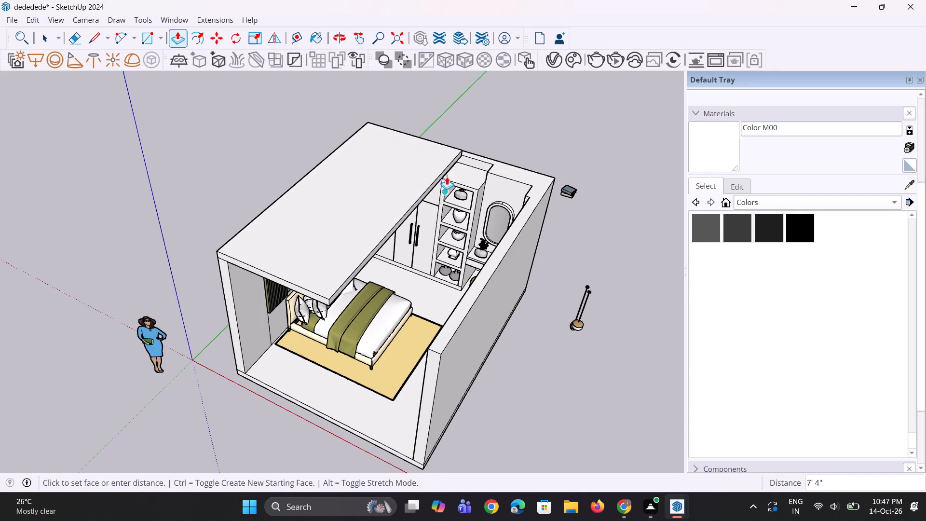
left_click(475, 302)
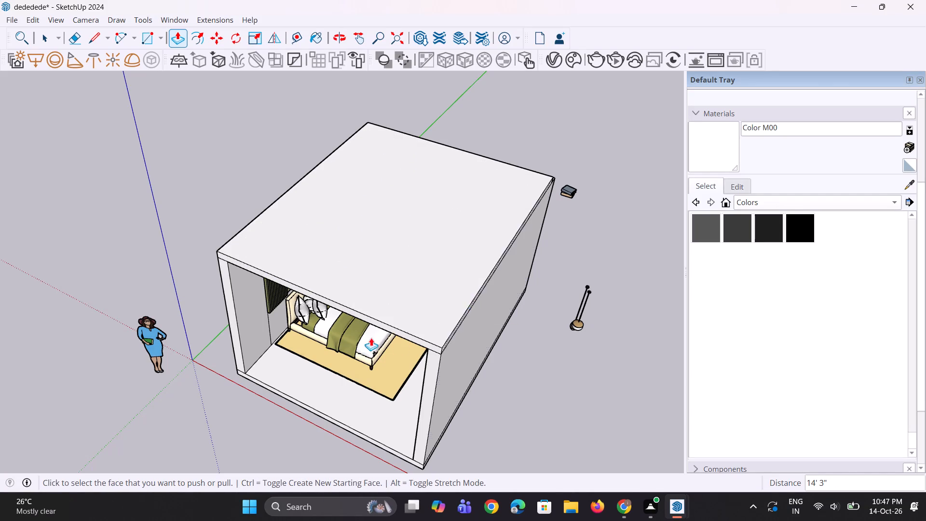
Extend the ceiling slab's back edge 9" over the wall behind the wardrobe, flush with that wall's outer face.
middle_click_drag(362, 336, 479, 142)
scroll(414, 178, "up", 3)
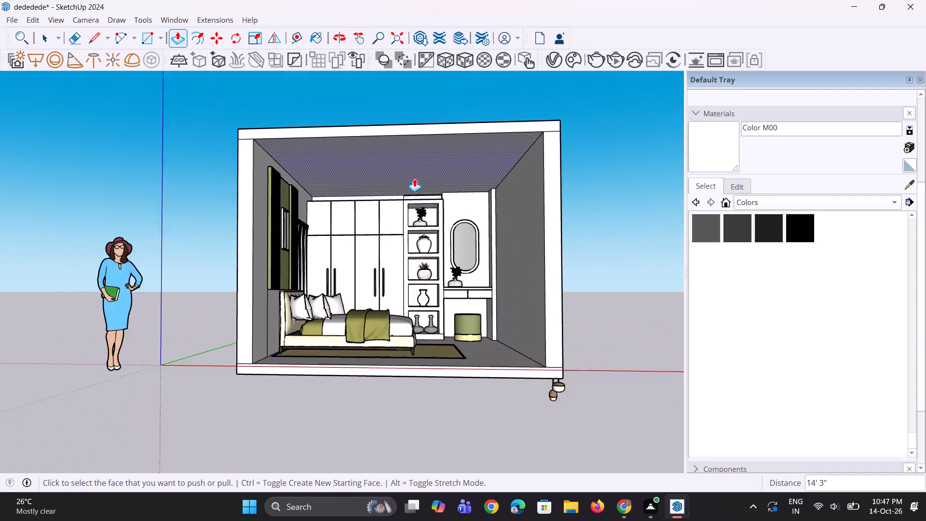
scroll(414, 178, "up", 8)
scroll(389, 190, "down", 10)
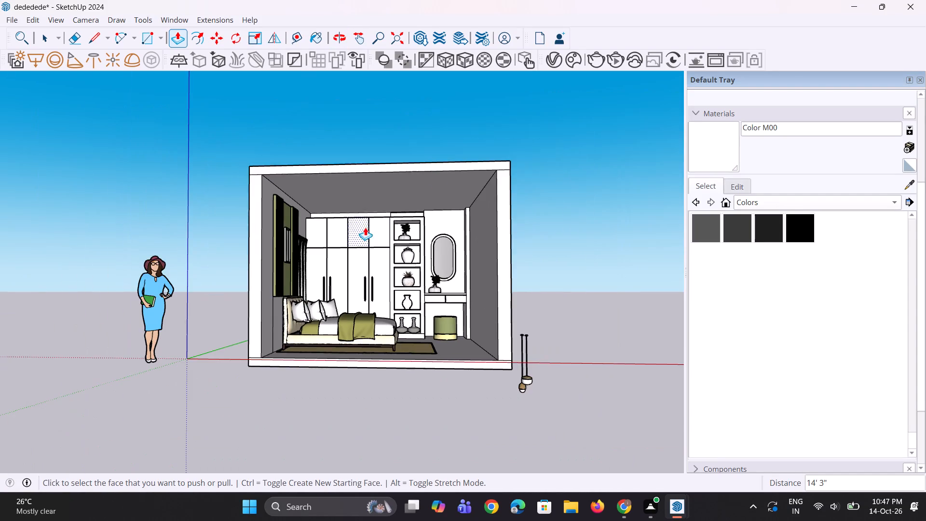
middle_click_drag(441, 165, 85, 281)
scroll(342, 248, "up", 3)
middle_click_drag(425, 230, 342, 245)
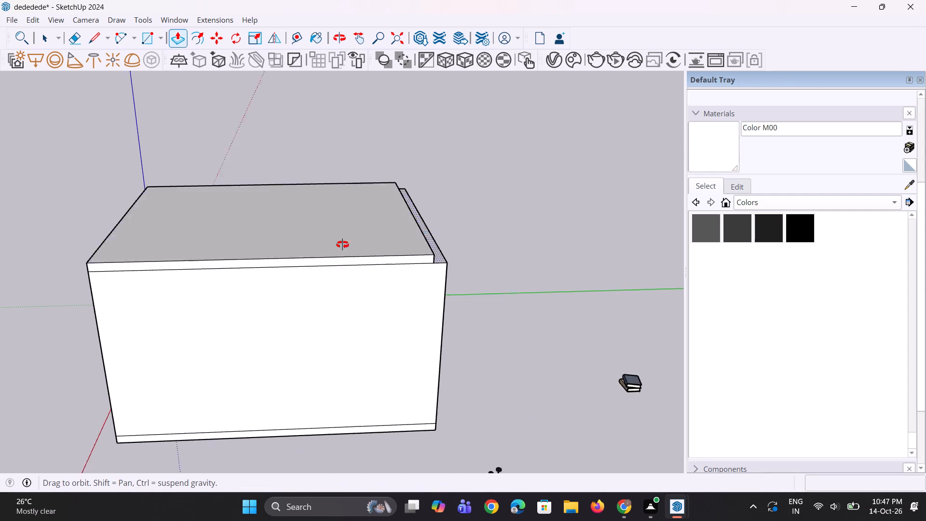
middle_click_drag(342, 245, 242, 247)
scroll(294, 259, "up", 3)
left_click(327, 280)
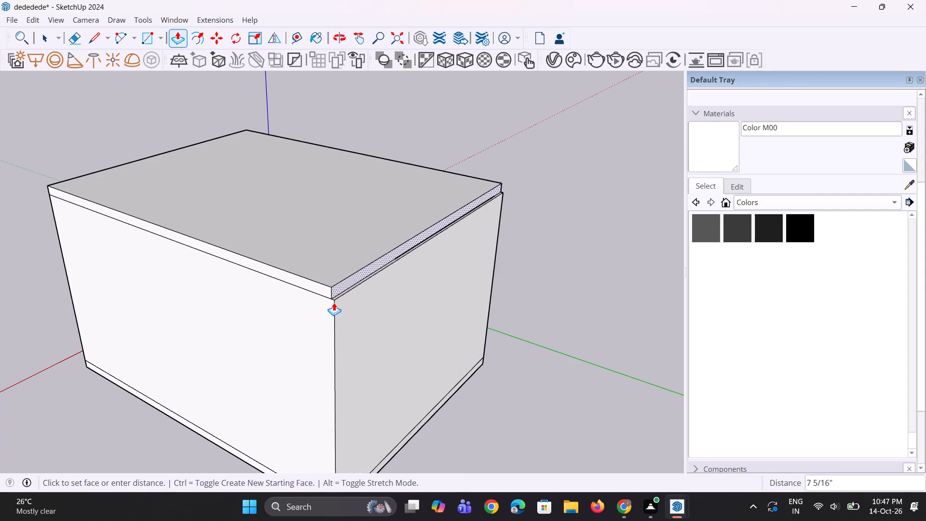
left_click(334, 304)
Copy the ceiling's underside face about 19' 3 1/2" along the red axis, outside the room, and clear the selection.
scroll(343, 309, "down", 5)
middle_click_drag(194, 278, 602, 220)
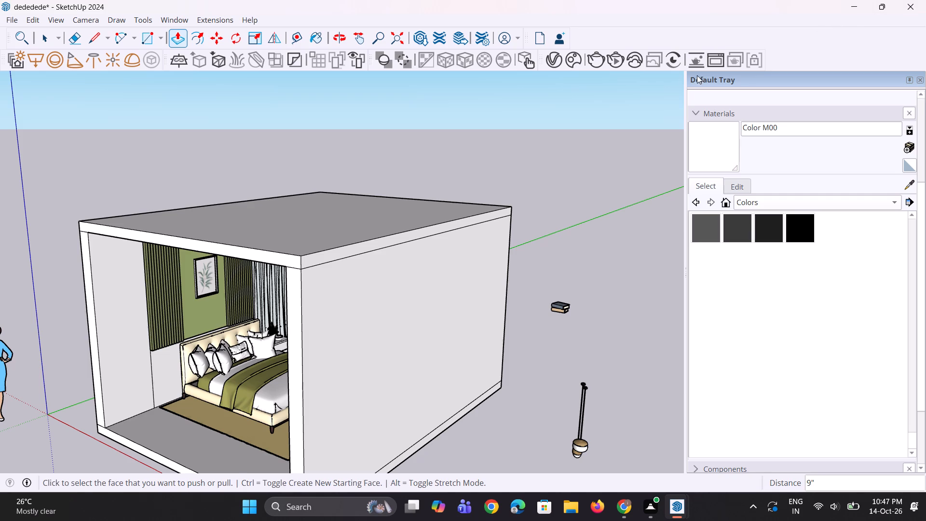
scroll(369, 214, "down", 3)
middle_click_drag(274, 241, 445, 172)
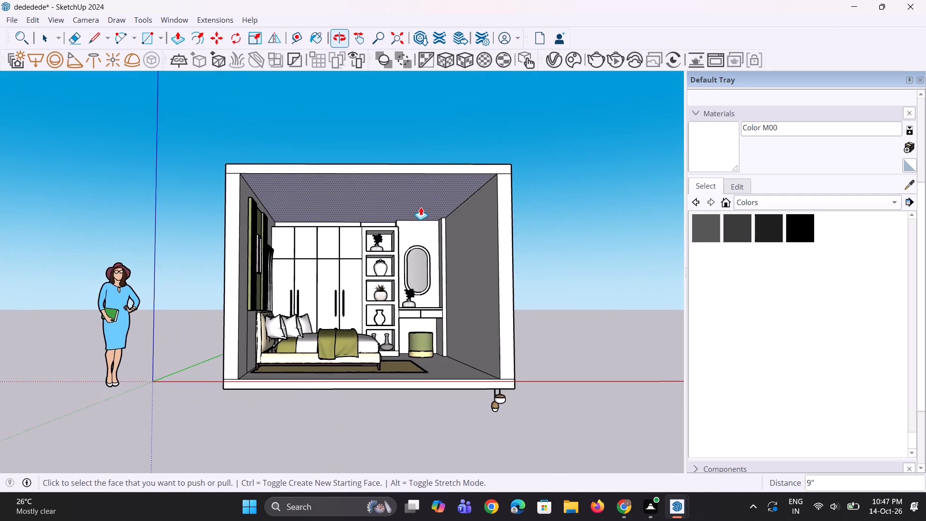
scroll(421, 207, "up", 5)
key("space")
left_click(380, 201)
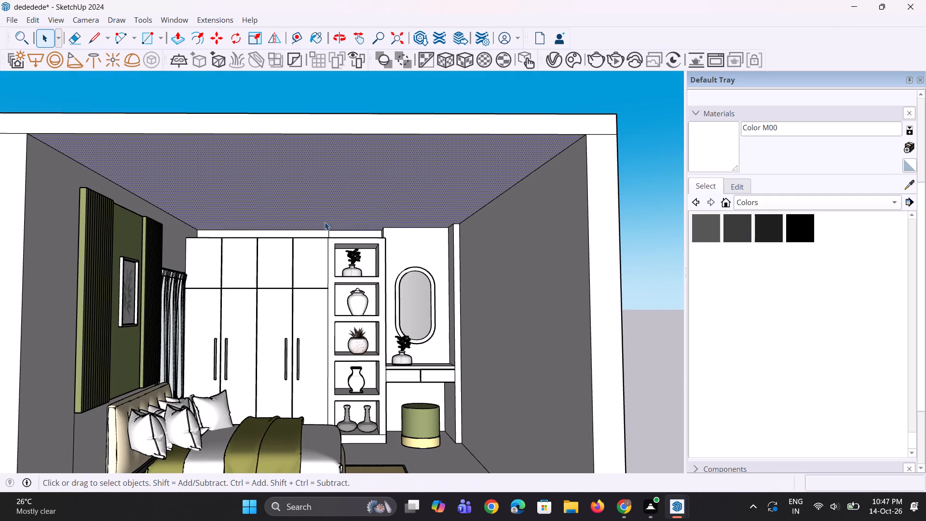
scroll(325, 222, "down", 5)
middle_click_drag(341, 215, 337, 213)
key("m")
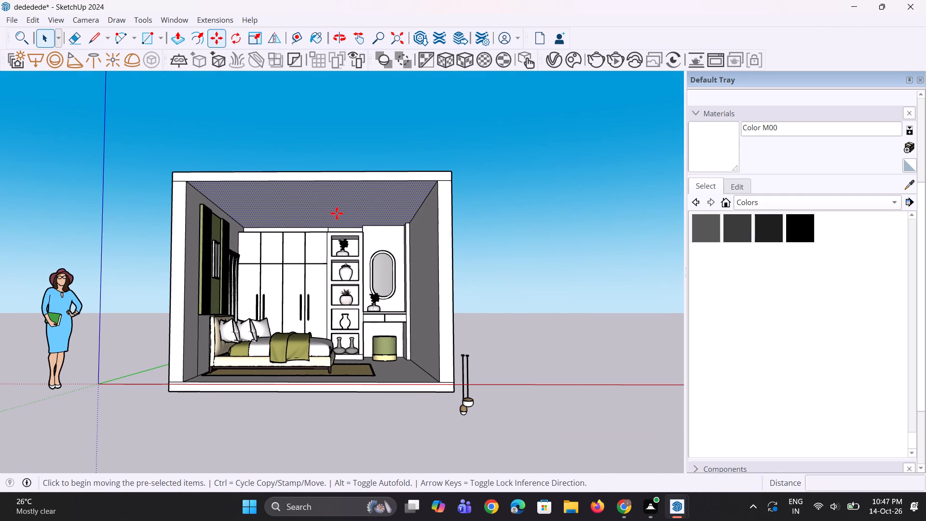
left_click(336, 213)
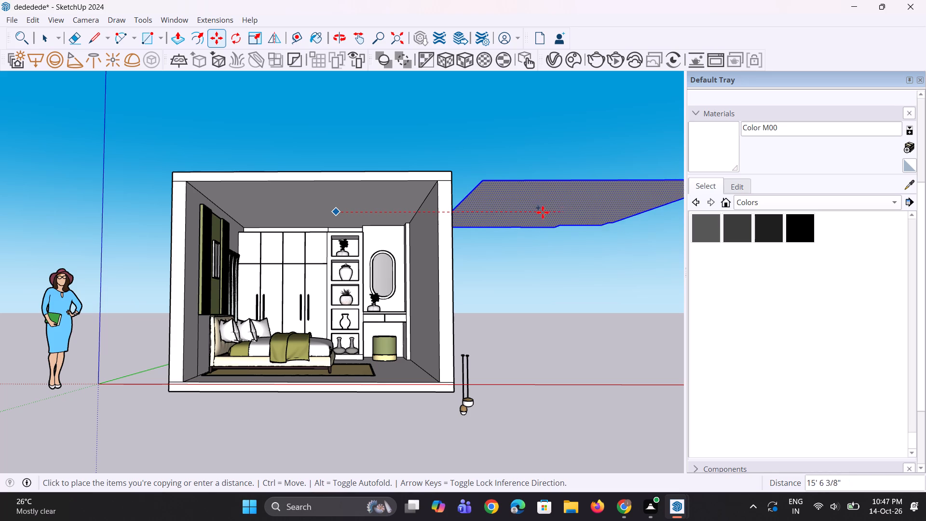
scroll(411, 219, "down", 3)
scroll(370, 216, "down", 4)
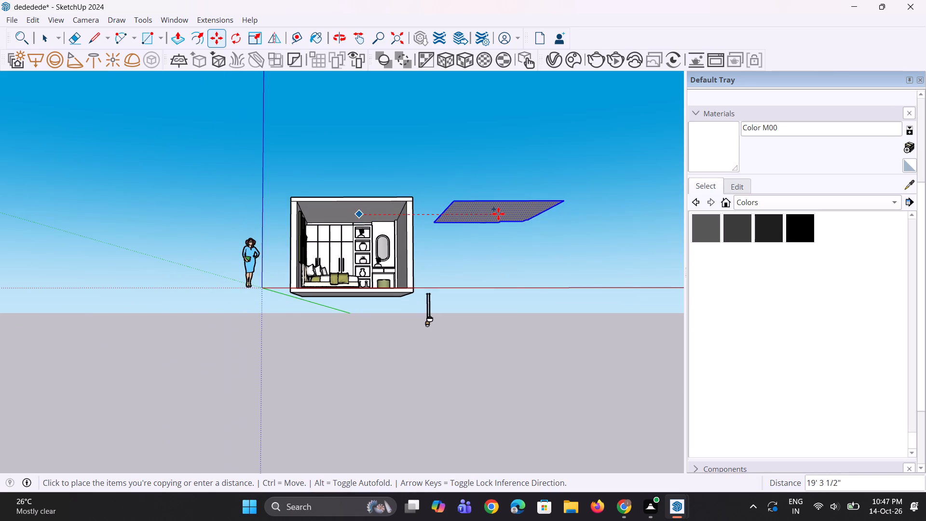
left_click(498, 214)
key("space")
key("space")
left_click(496, 251)
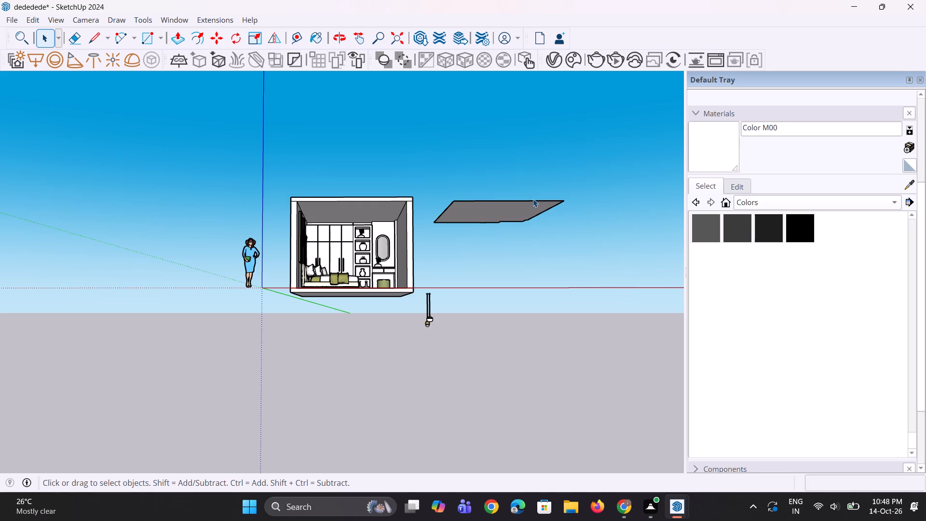
Move the slightly projecting edge segment on the copied ceiling face's stepped end back in line with the adjoining longer edge.
scroll(526, 199, "down", 5)
middle_click_drag(552, 206, 258, 302)
scroll(513, 252, "up", 3)
scroll(451, 267, "up", 1)
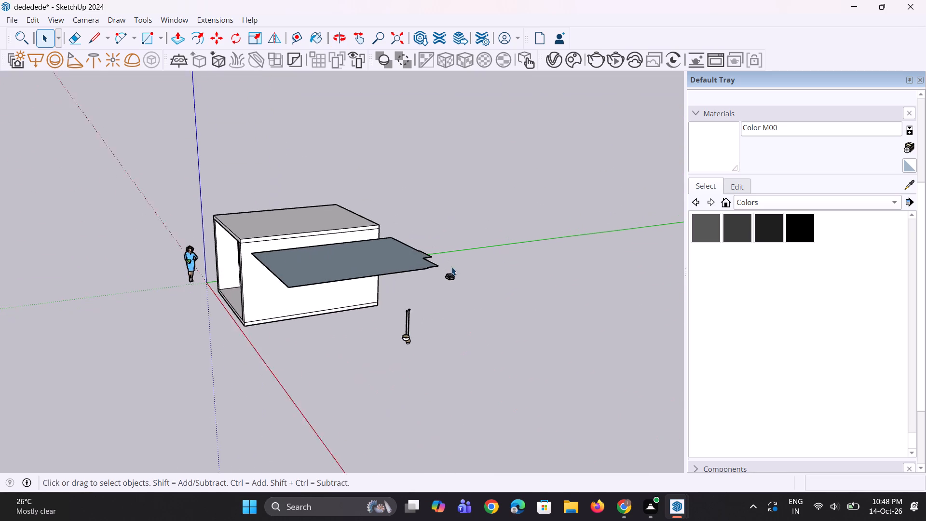
scroll(451, 267, "up", 10)
middle_click_drag(413, 263, 392, 300)
scroll(389, 306, "up", 1)
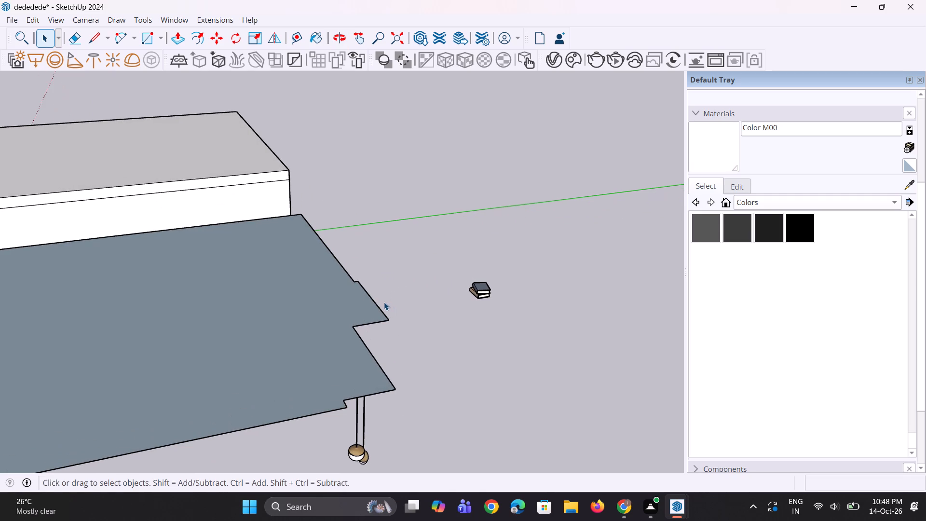
left_click(377, 305)
scroll(378, 311, "up", 3)
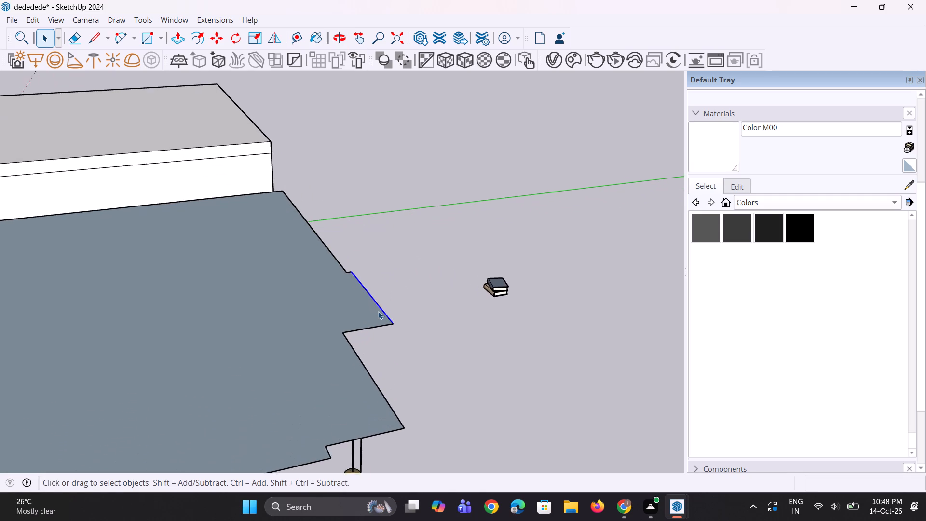
scroll(378, 311, "up", 1)
key("m")
left_click(395, 327)
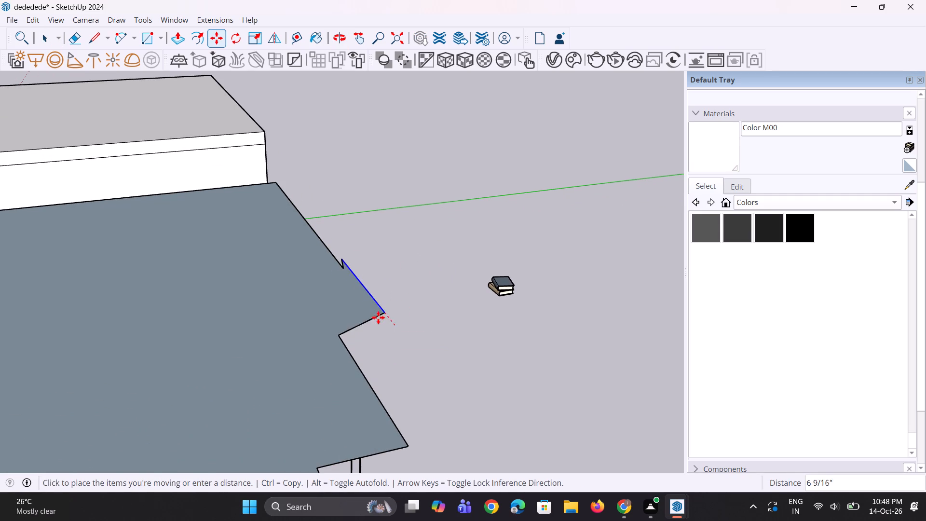
key("Escape")
scroll(361, 267, "up", 6)
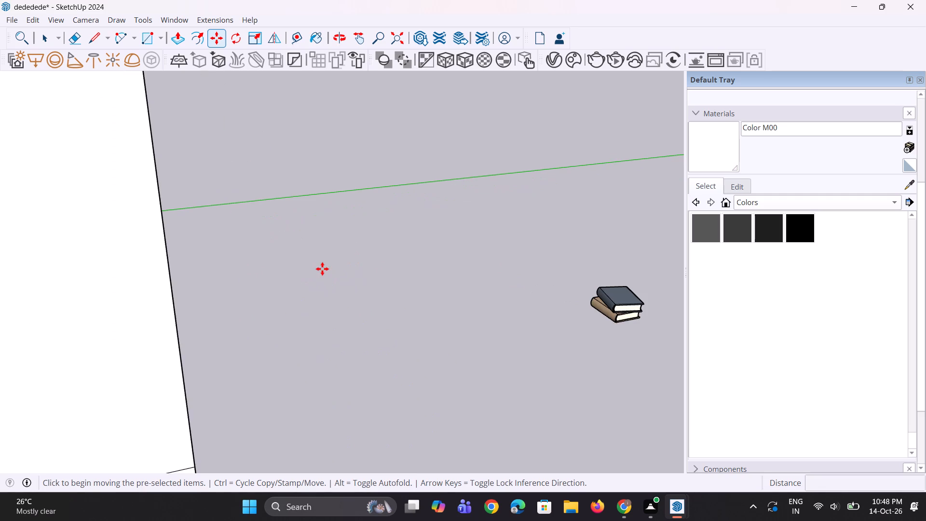
scroll(335, 269, "down", 3)
left_click(312, 277)
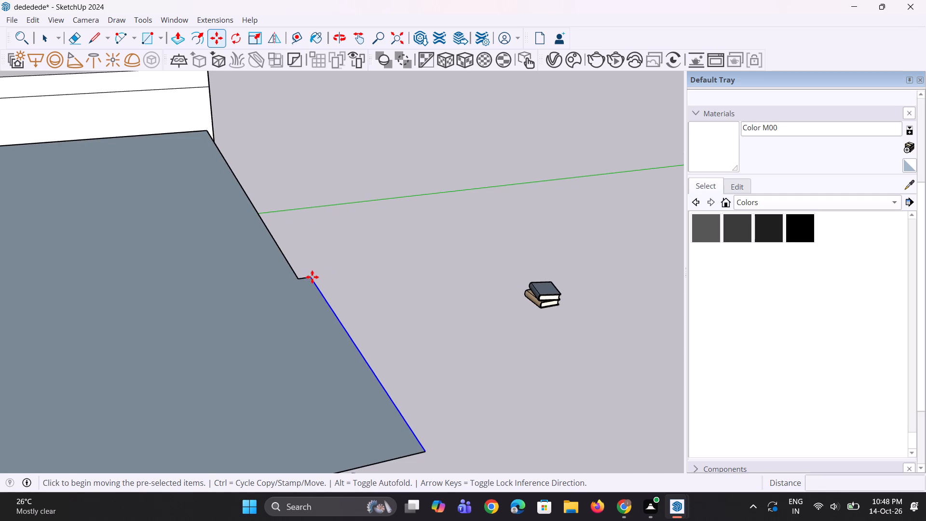
left_click(300, 281)
scroll(357, 264, "down", 4)
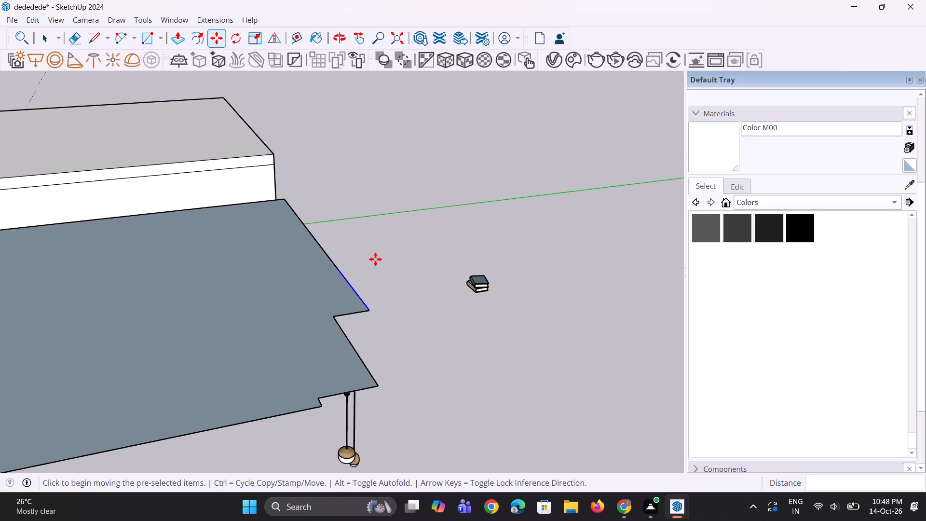
Move the recessed edge segment on the copied ceiling face's stepped end out 1' 3/4", in line with the adjoining longer edge.
scroll(375, 259, "down", 4)
key("space")
left_click(368, 321)
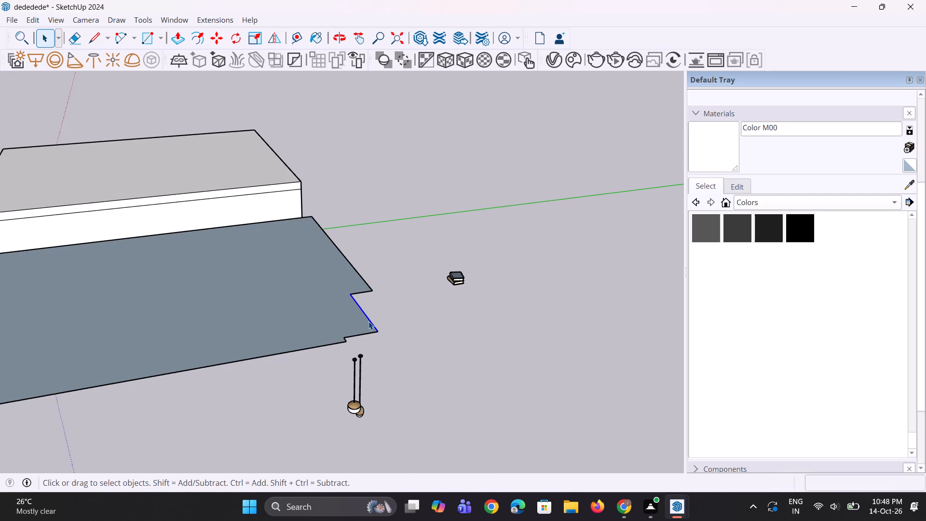
scroll(368, 305, "up", 4)
key("m")
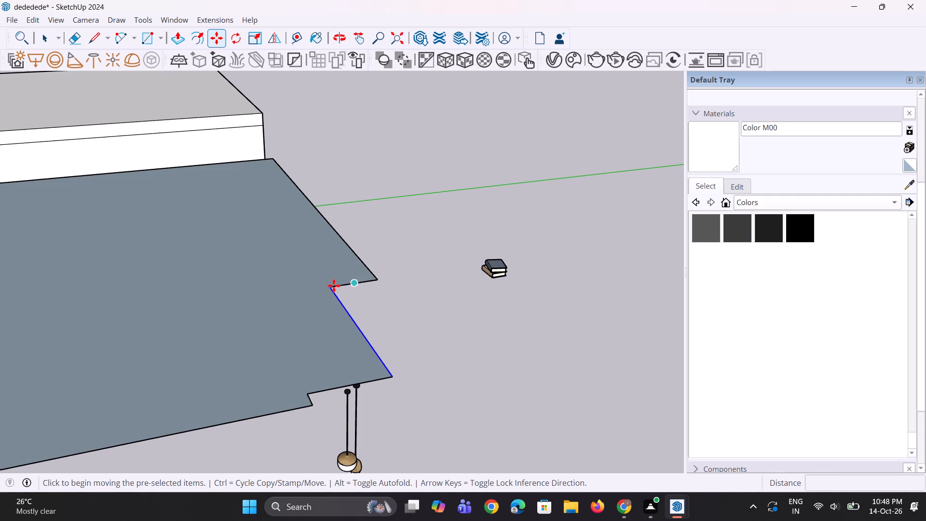
left_click(332, 286)
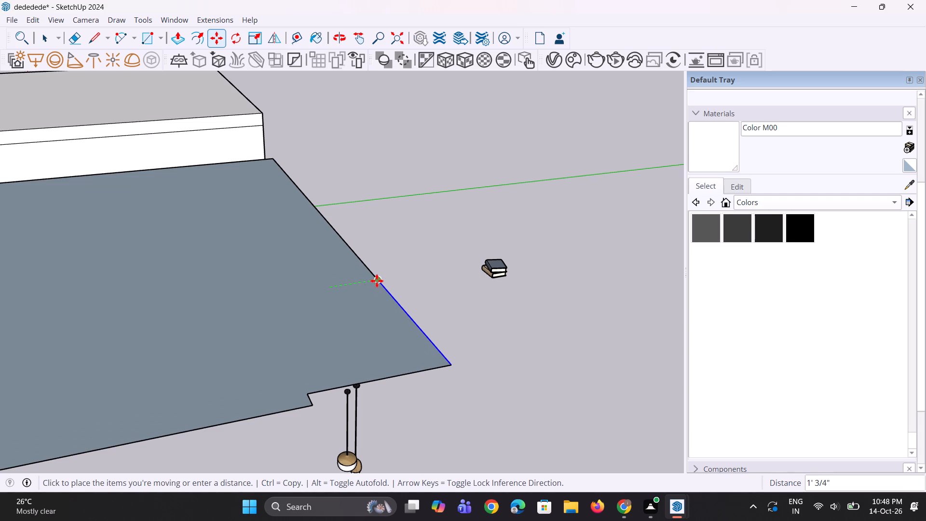
left_click(377, 281)
scroll(377, 281, "down", 5)
key("space")
key("space")
scroll(341, 359, "up", 1)
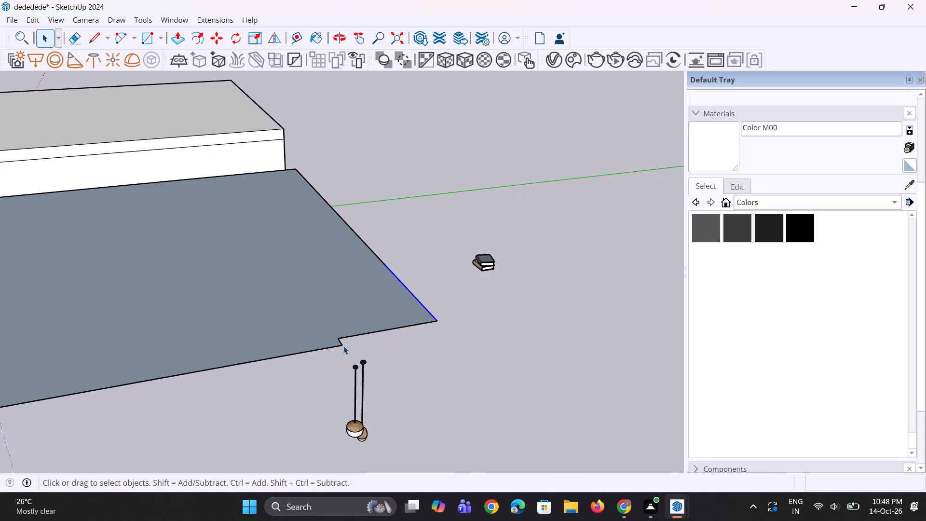
Move the short remaining notch edge about 2' 6" to the ceiling copy's outer corner, squaring off the outline, and clear the selection.
left_click(343, 343)
scroll(342, 343, "up", 3)
left_click(341, 343)
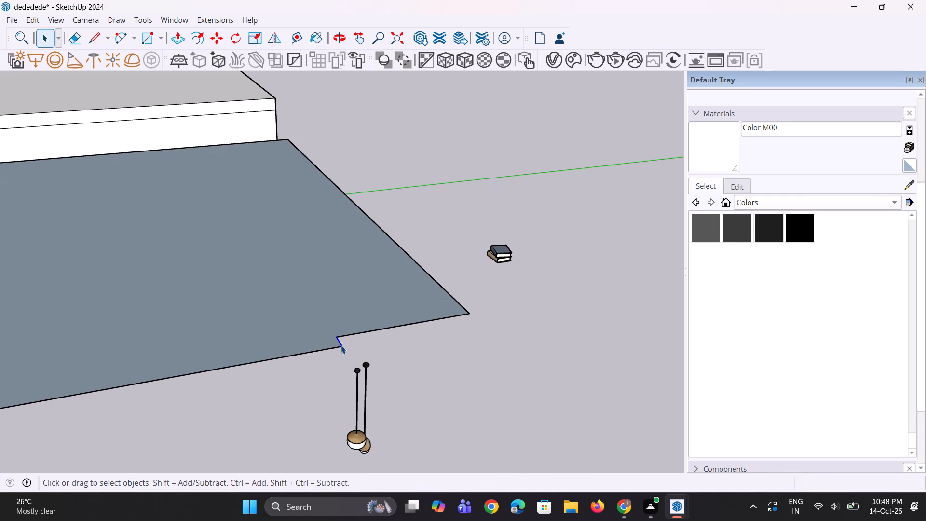
key("m")
left_click(341, 345)
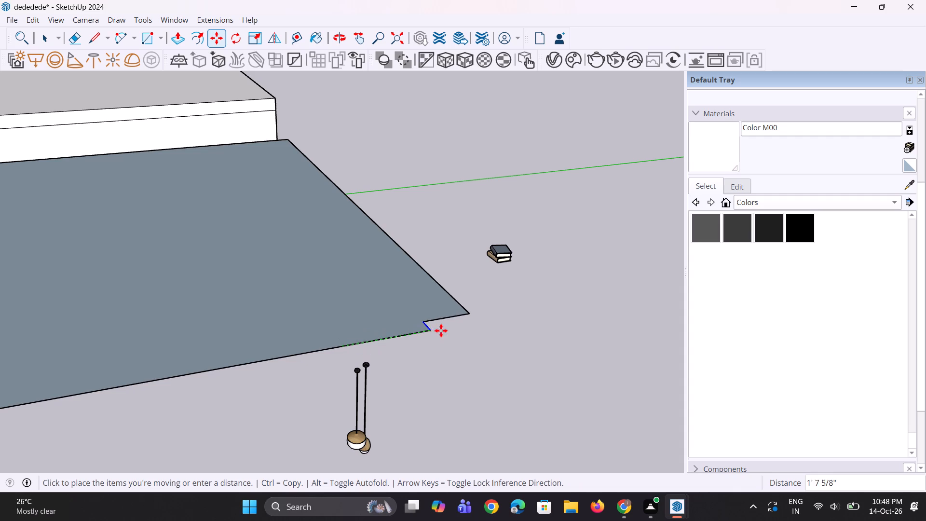
left_click(470, 315)
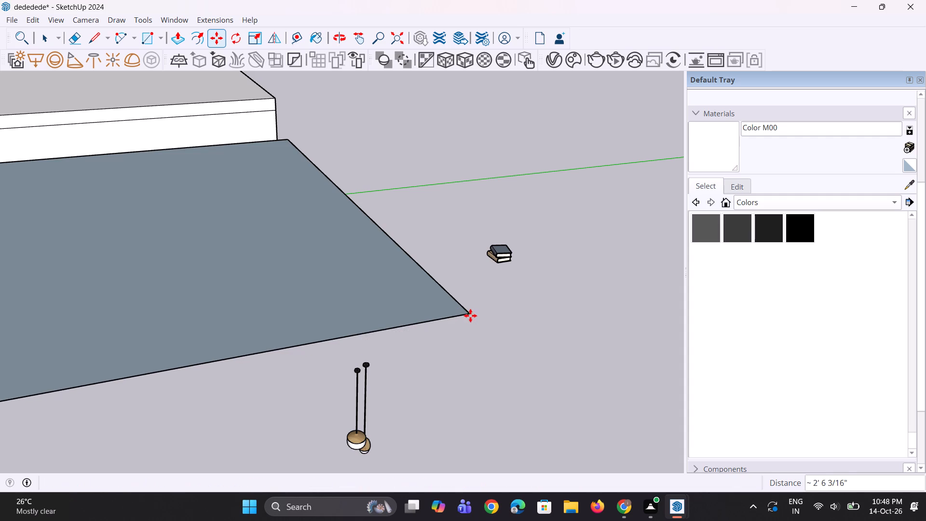
key("space")
left_click(512, 328)
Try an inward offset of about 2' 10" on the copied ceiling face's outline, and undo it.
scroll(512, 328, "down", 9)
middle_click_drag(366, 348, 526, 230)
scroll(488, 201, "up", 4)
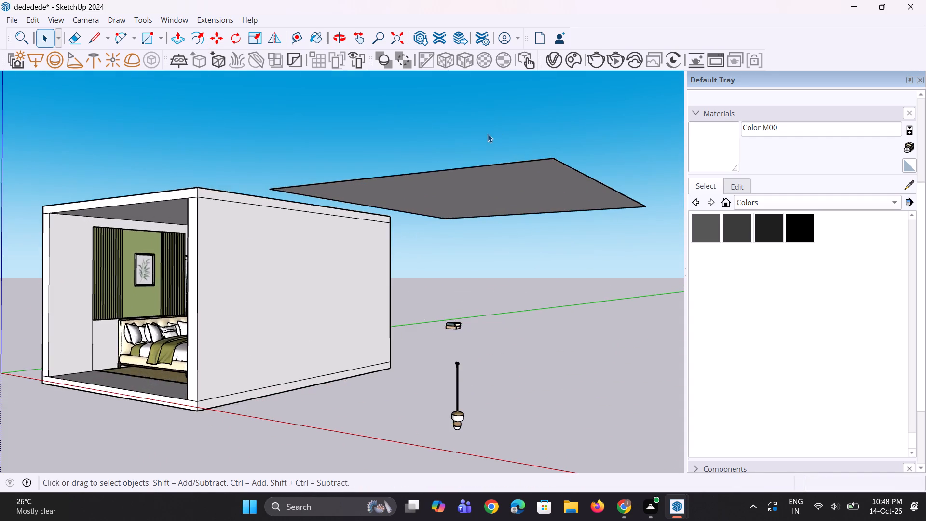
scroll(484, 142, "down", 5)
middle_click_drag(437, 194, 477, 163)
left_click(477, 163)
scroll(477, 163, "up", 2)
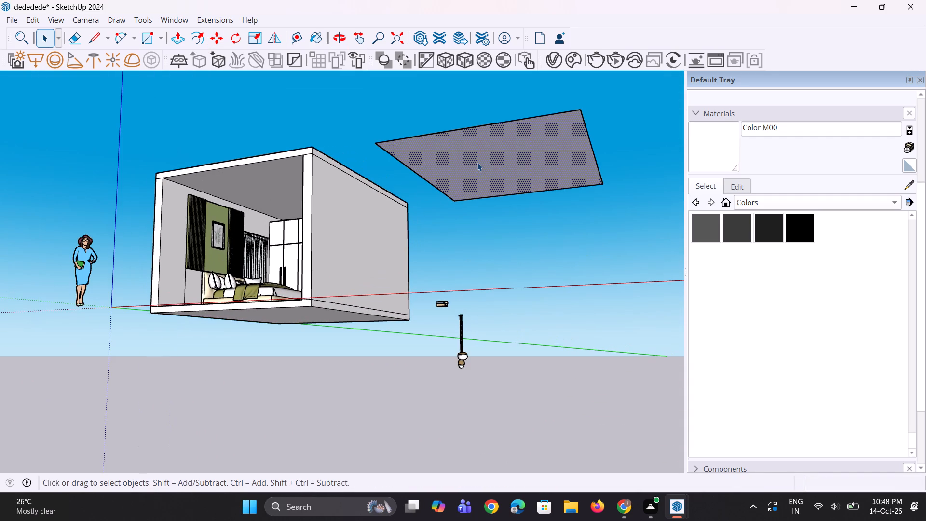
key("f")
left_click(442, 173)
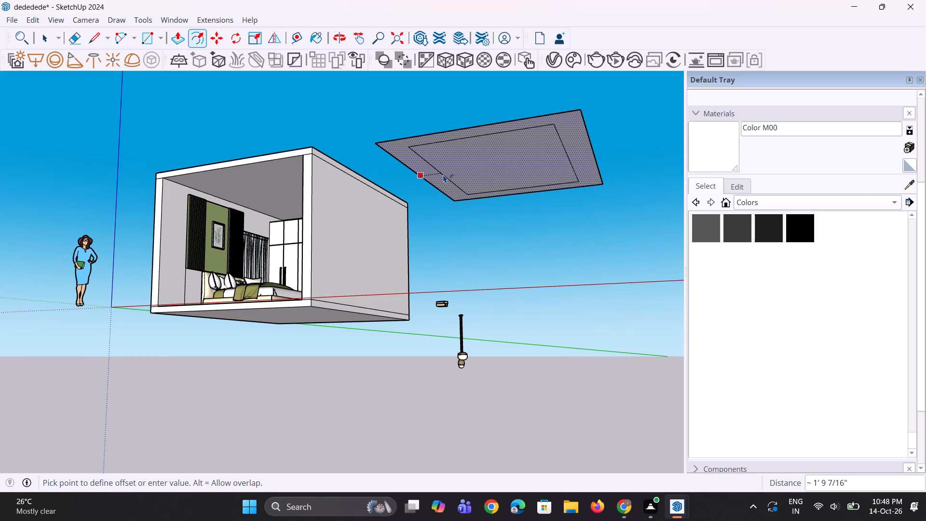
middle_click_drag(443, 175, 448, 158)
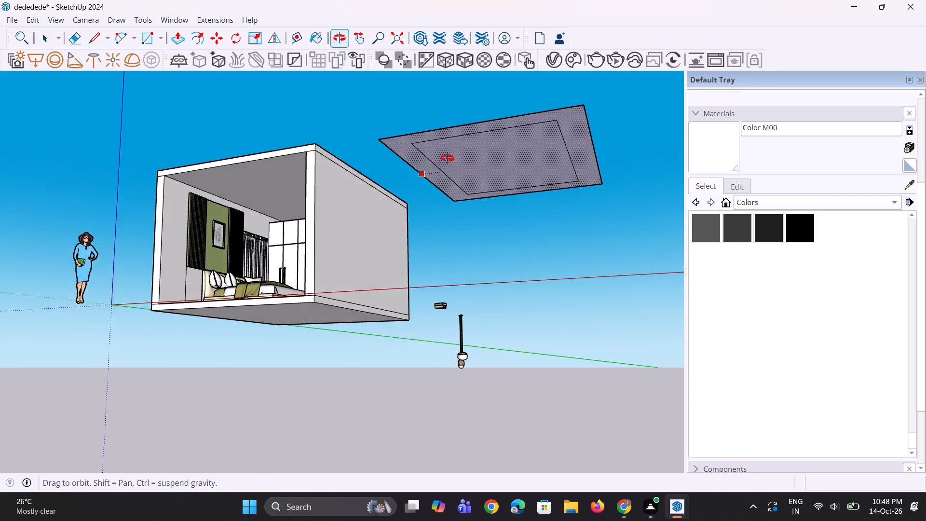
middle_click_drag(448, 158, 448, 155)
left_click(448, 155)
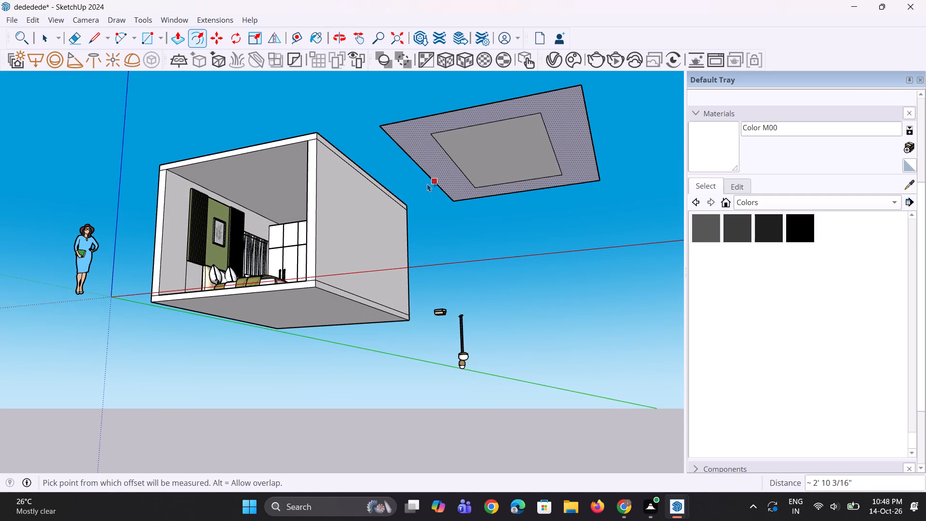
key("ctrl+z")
Offset the copied ceiling face's outline inward about 1' 4 13/16" to form a border, and clear the selection.
left_click(431, 175)
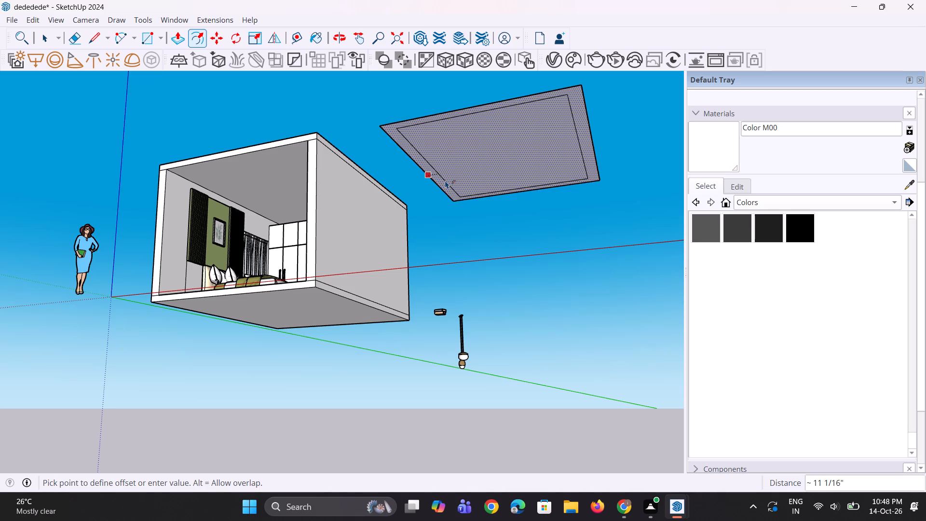
left_click(449, 179)
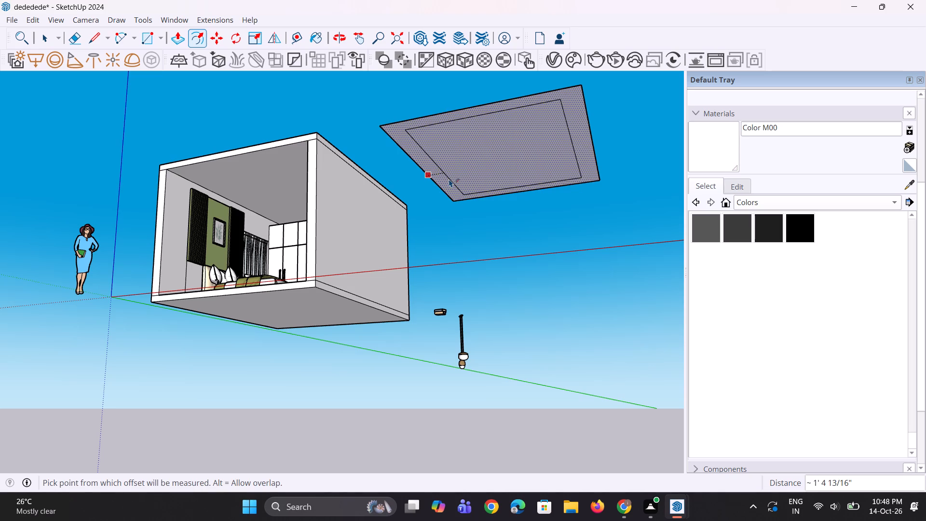
key("space")
key("space")
left_click(449, 245)
Extrude the border face of the ceiling copy downward about 4 11/16", leaving the inner panel recessed.
middle_click_drag(537, 186, 540, 132)
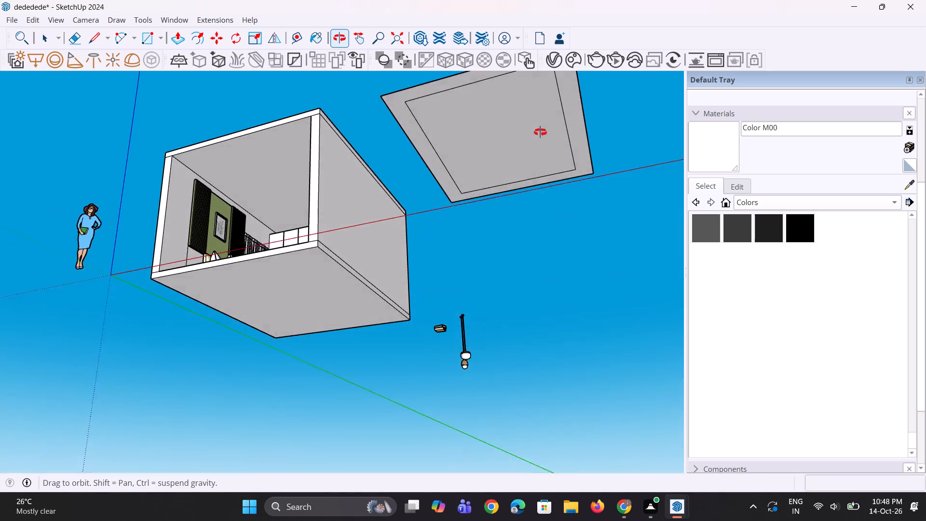
middle_click_drag(540, 132, 531, 199)
key("p")
scroll(576, 160, "up", 2)
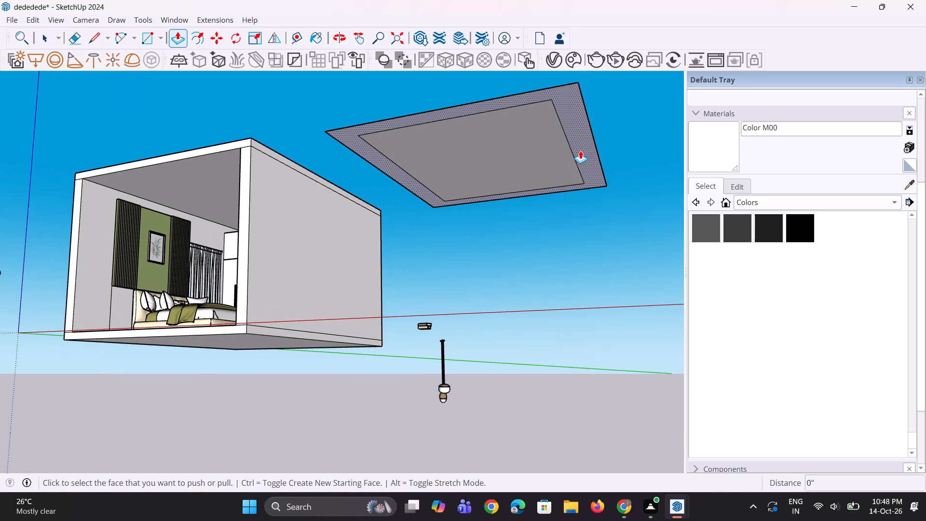
left_click(586, 146)
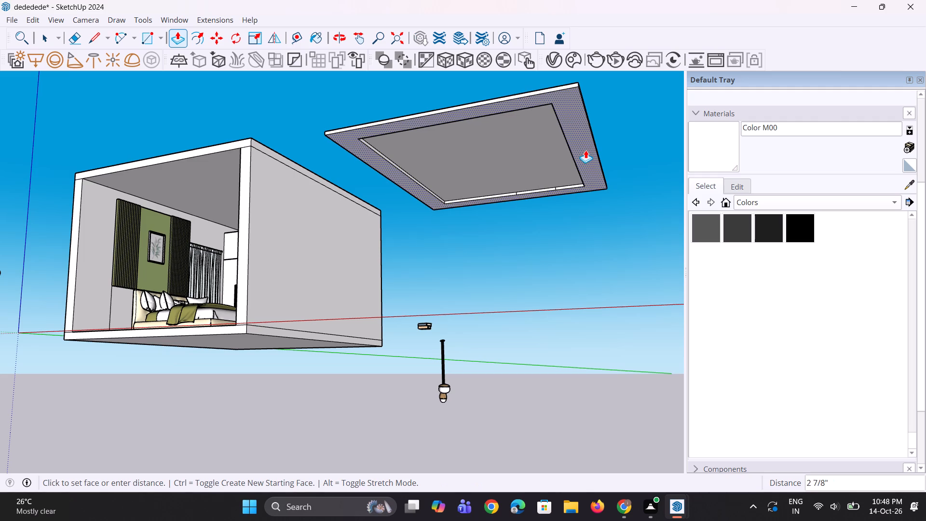
left_click(586, 152)
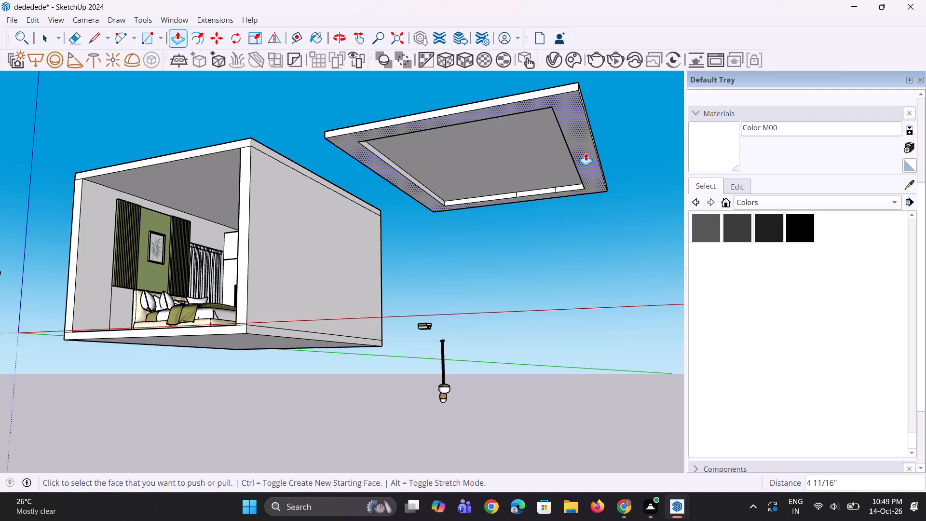
Push the border's underside back up about 1 7/16" to thin it, and clear the selection.
middle_click_drag(585, 159, 608, 176)
left_click(608, 175)
left_click(609, 173)
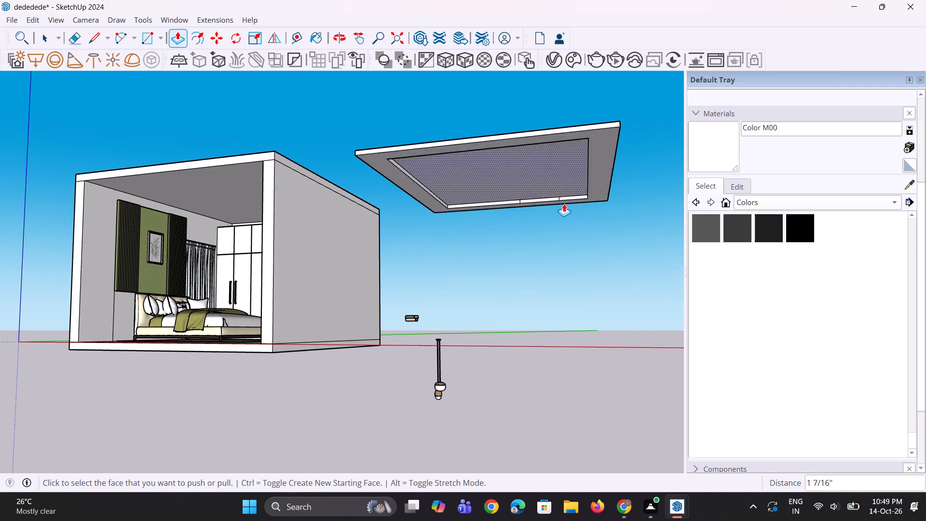
key("space")
key("space")
left_click(552, 226)
Make the whole bordered ceiling copy, including its recessed inner panel, into one group.
scroll(464, 223, "down", 4)
middle_click_drag(455, 192, 498, 298)
scroll(450, 226, "up", 2)
left_click_drag(420, 190, 577, 344)
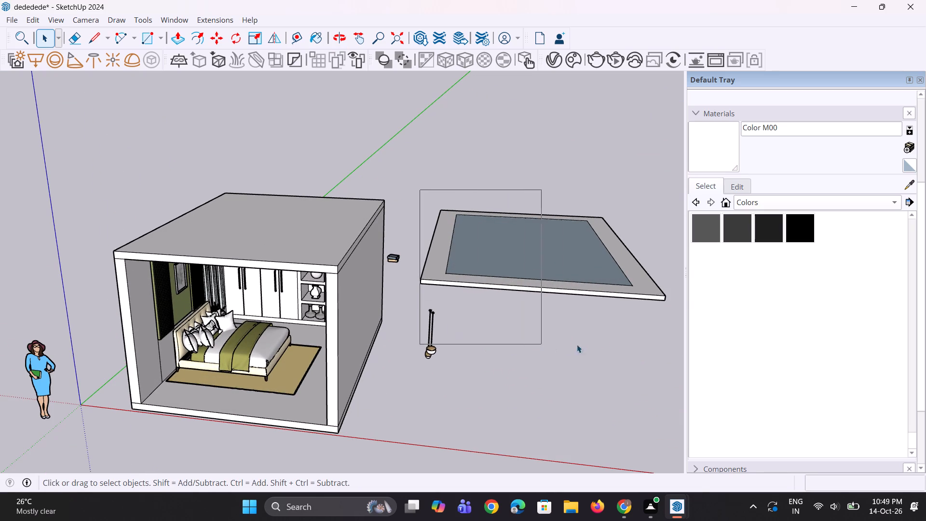
left_click_drag(577, 344, 675, 347)
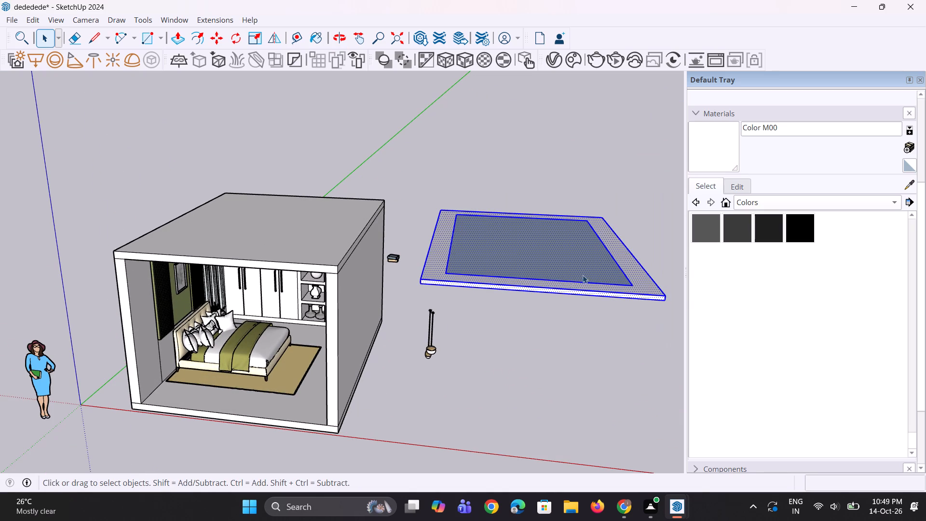
middle_click_drag(567, 280, 561, 256)
right_click(561, 256)
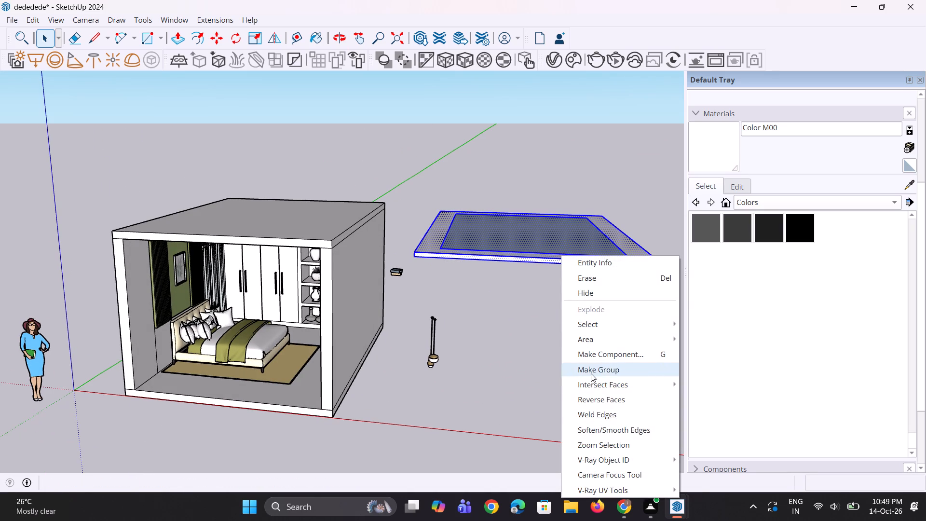
left_click(591, 373)
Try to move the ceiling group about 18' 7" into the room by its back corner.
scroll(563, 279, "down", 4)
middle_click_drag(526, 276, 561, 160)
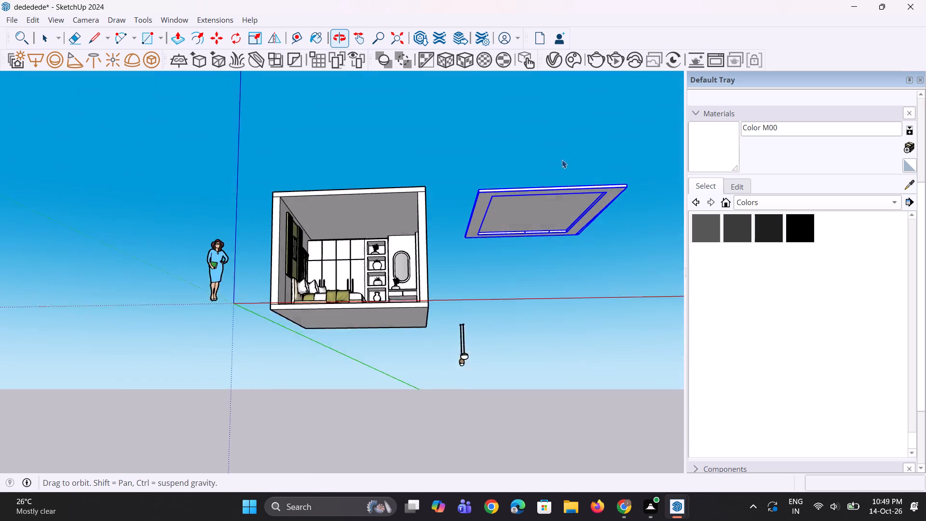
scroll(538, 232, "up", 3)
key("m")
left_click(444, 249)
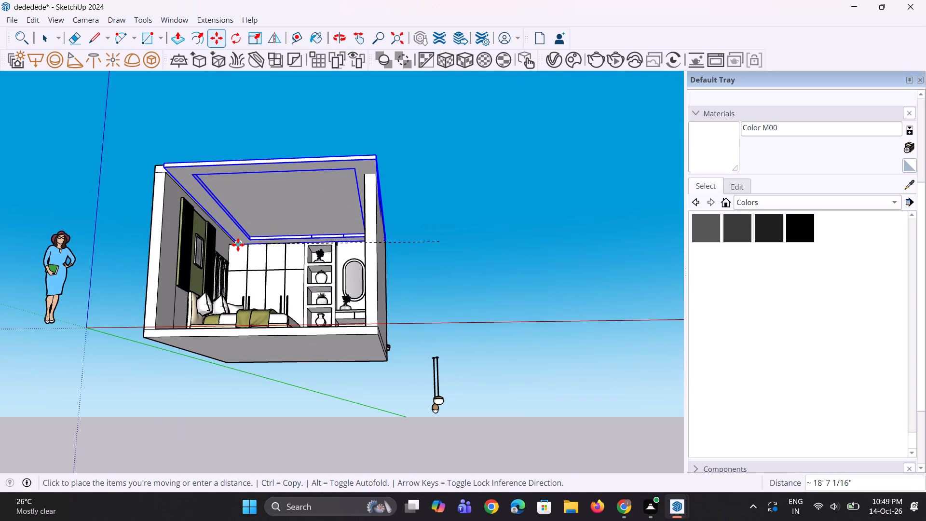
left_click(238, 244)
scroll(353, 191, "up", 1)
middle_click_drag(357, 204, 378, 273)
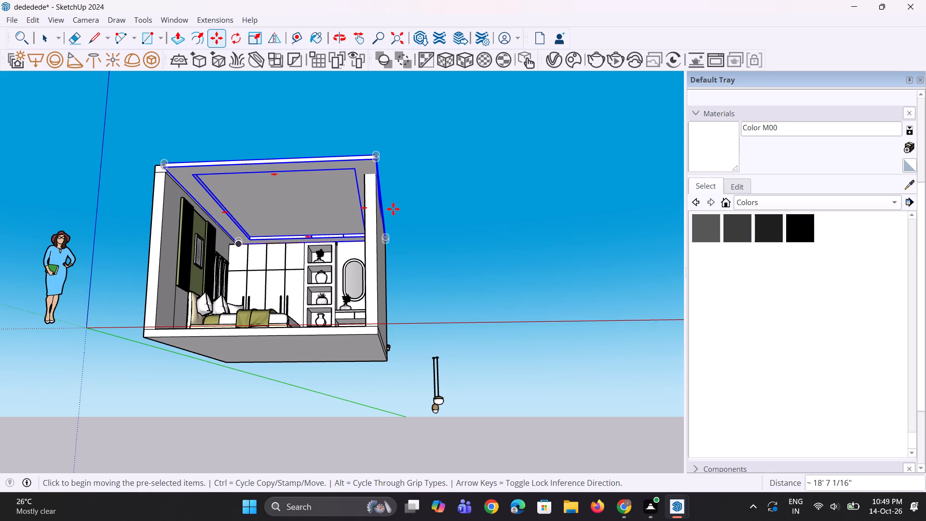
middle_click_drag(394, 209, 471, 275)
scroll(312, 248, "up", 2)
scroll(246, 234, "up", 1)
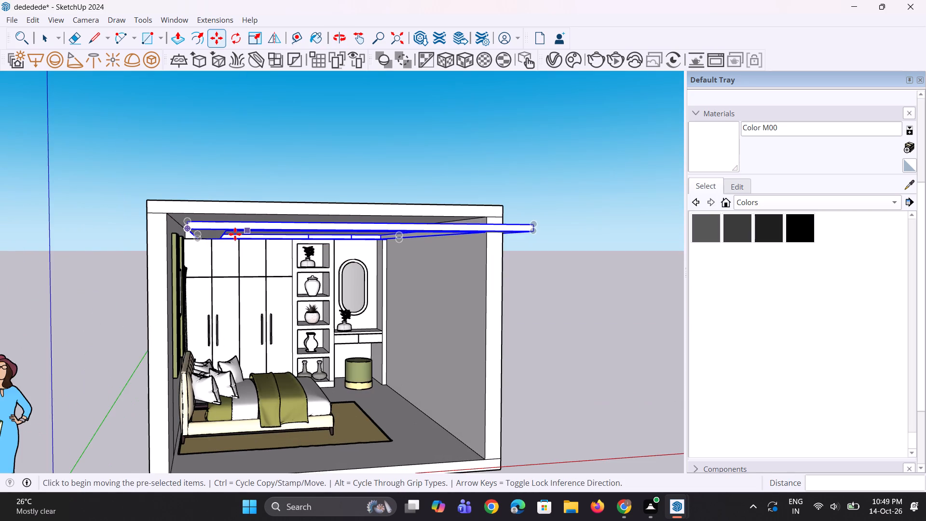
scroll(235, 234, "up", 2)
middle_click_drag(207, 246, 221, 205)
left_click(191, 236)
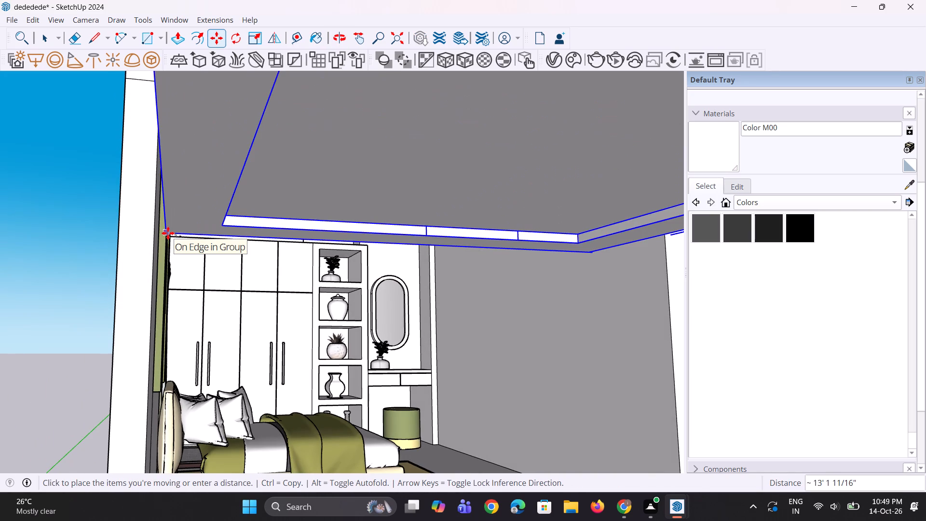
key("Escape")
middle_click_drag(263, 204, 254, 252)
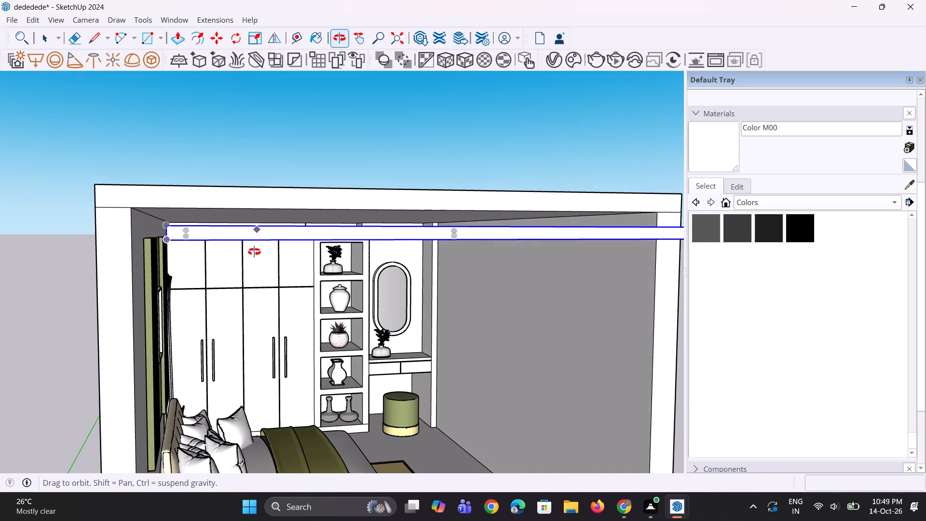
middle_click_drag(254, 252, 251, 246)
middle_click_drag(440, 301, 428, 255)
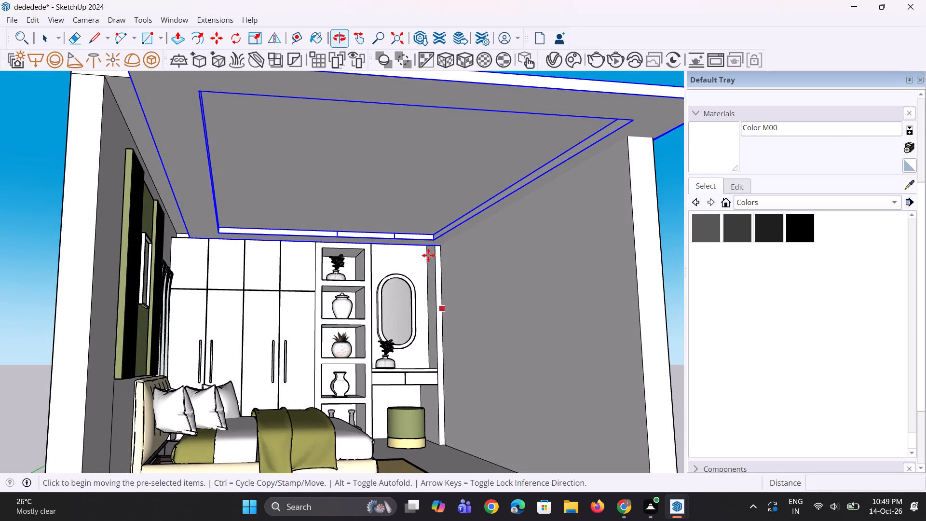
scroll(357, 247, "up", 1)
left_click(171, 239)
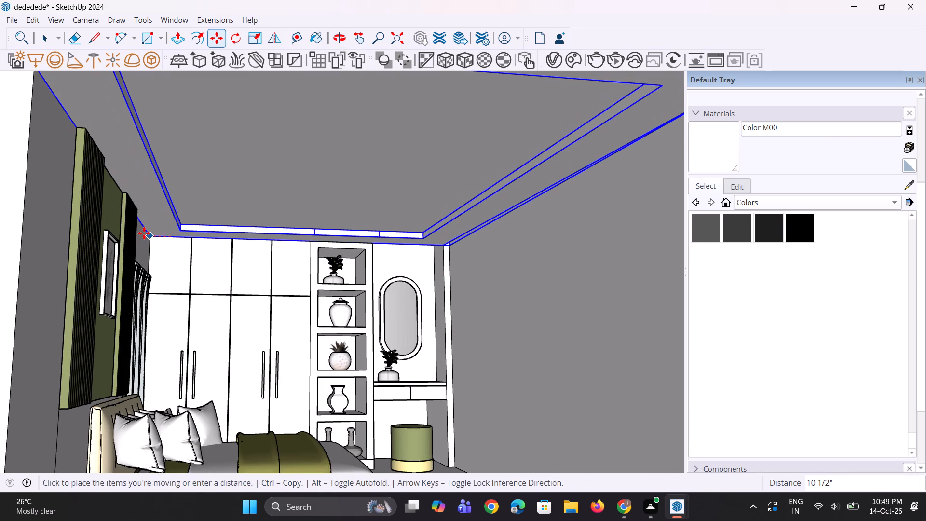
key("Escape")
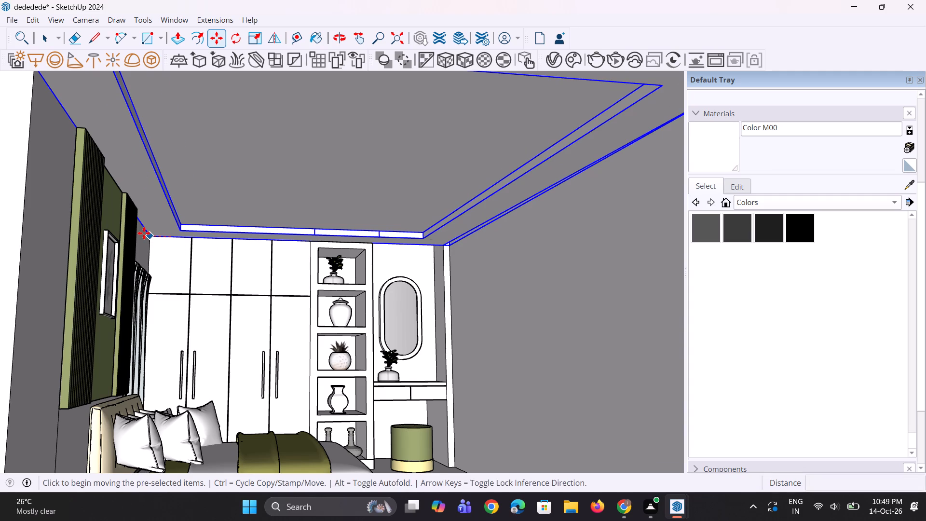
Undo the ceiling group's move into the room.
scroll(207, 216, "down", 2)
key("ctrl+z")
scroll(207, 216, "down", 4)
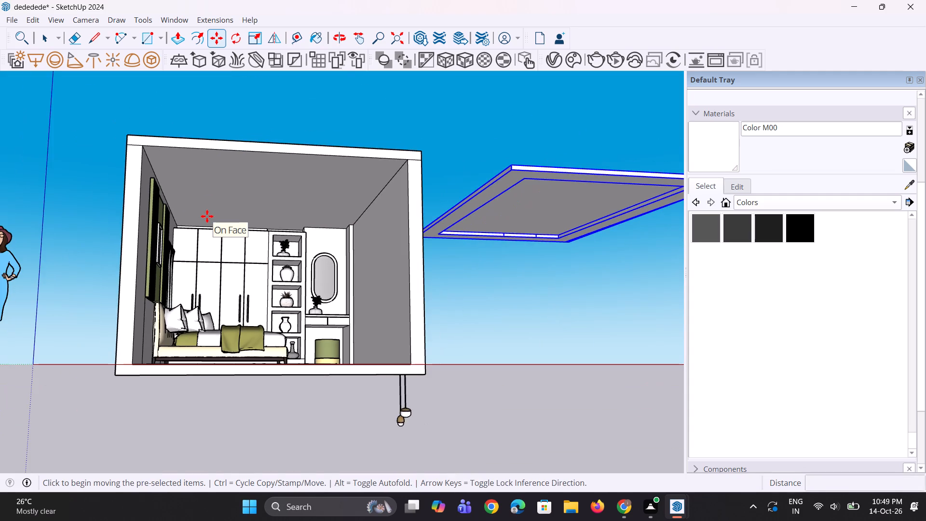
Move the ceiling group about 19' along the red axis into the room, seating its lower front corner against the headboard-side wall.
middle_click_drag(427, 249, 416, 266)
scroll(505, 195, "up", 1)
left_click(506, 184)
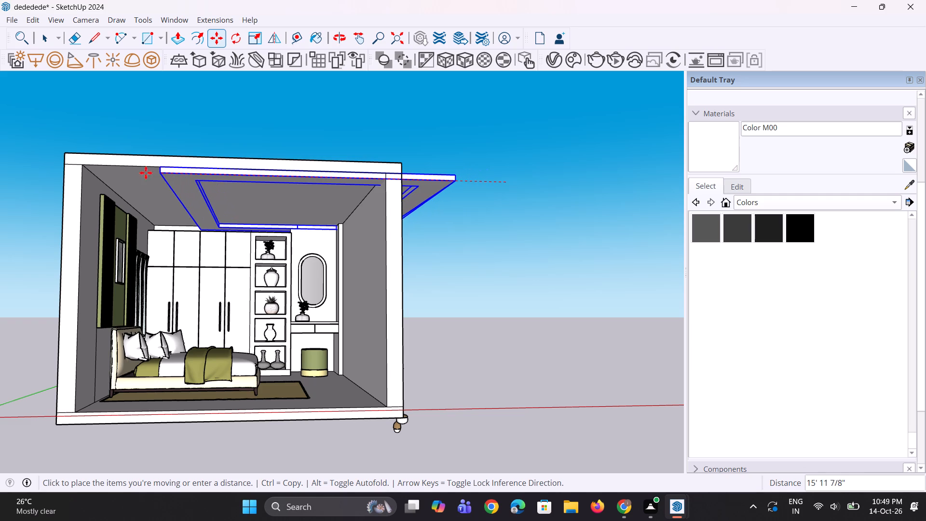
left_click(81, 175)
middle_click_drag(167, 215, 171, 247)
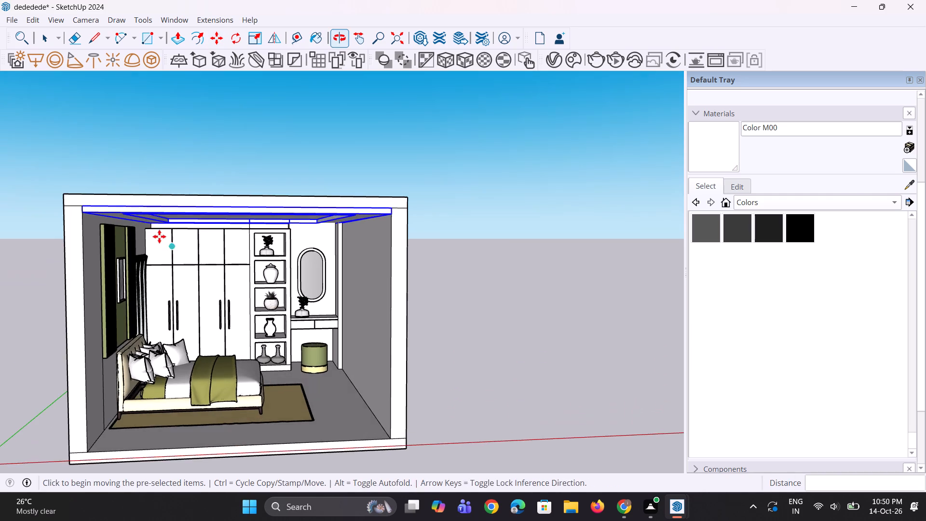
scroll(134, 224, "up", 5)
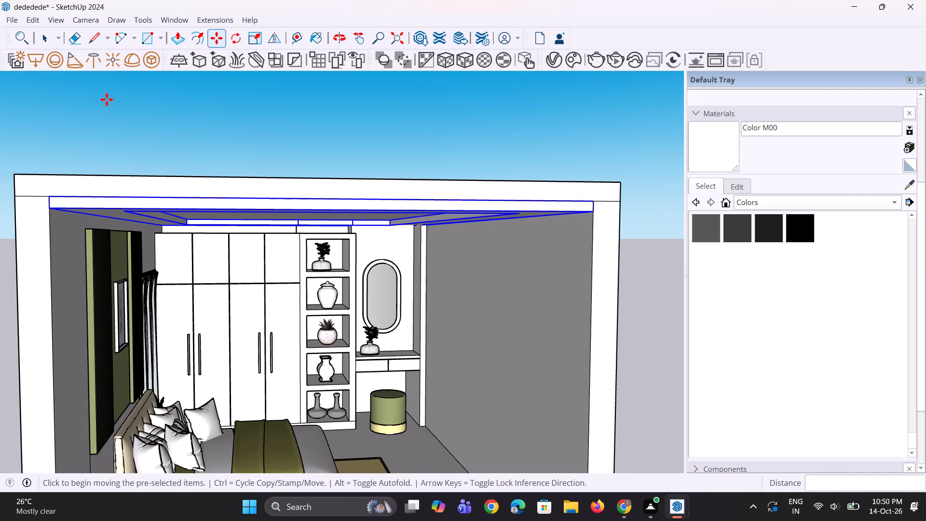
Lower the false ceiling group 4" down the wall edge at its front corner on the headboard side.
scroll(236, 76, "down", 2)
scroll(57, 191, "up", 2)
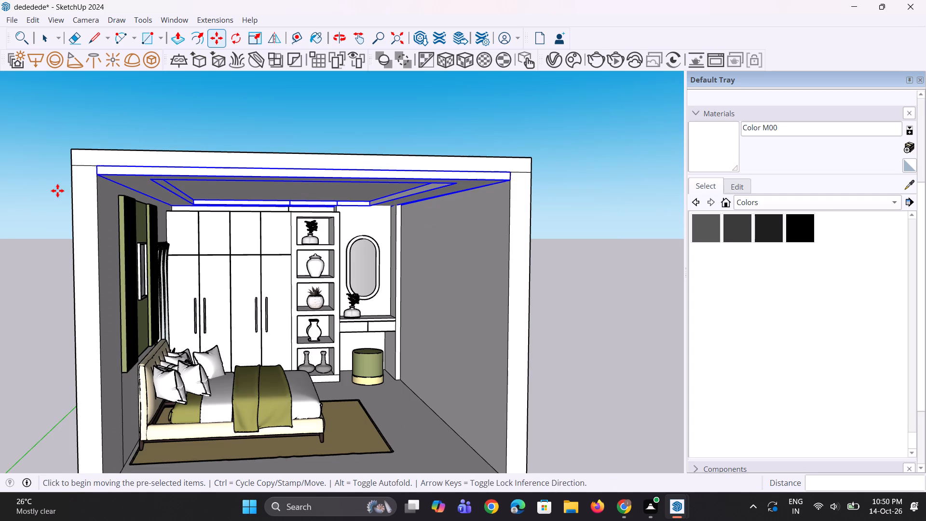
scroll(118, 181, "up", 2)
left_click(107, 170)
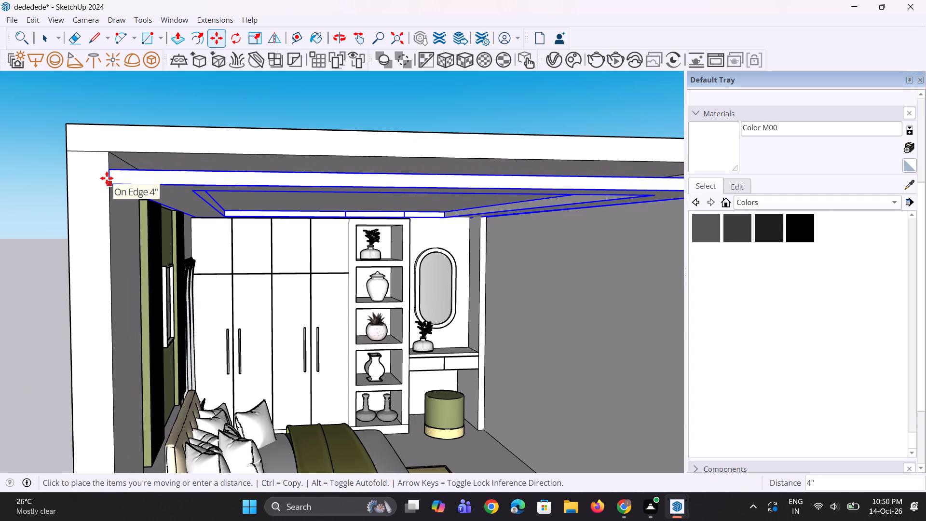
left_click(107, 178)
scroll(116, 187, "down", 5)
middle_click(213, 202)
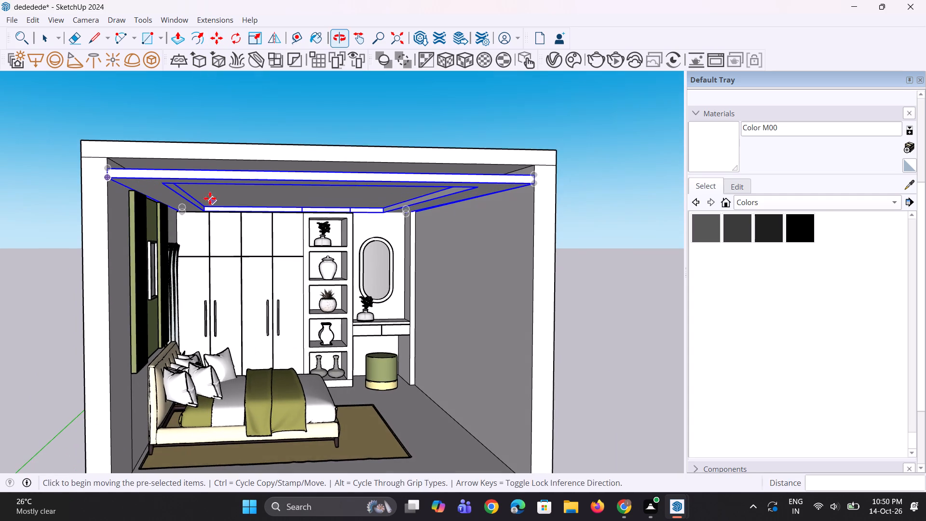
key("space")
key("space")
left_click(647, 254)
Lower the false ceiling group about another 2 1/8" along the wall edge at its front corner opposite the headboard side.
middle_click_drag(490, 241, 433, 120)
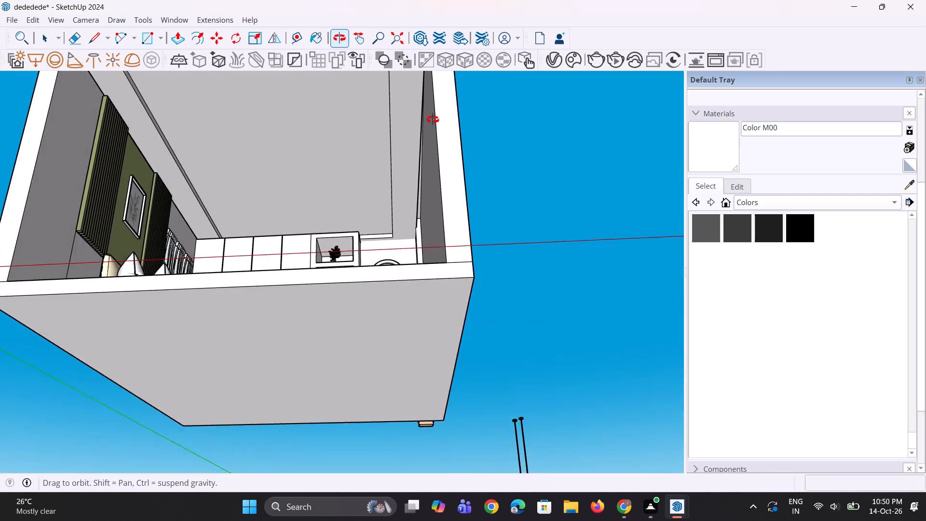
middle_click_drag(433, 120, 450, 219)
scroll(451, 168, "up", 2)
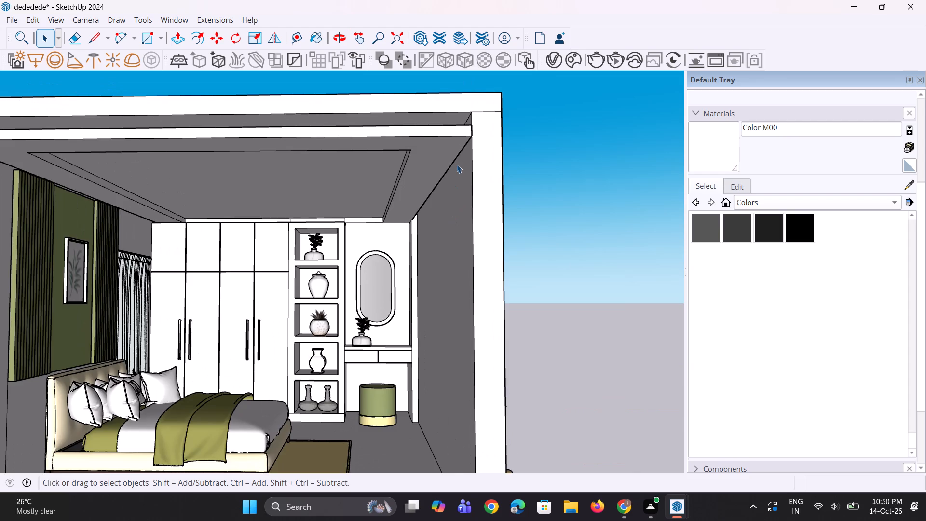
scroll(457, 165, "up", 1)
scroll(457, 165, "down", 4)
middle_click_drag(457, 165, 455, 209)
scroll(471, 187, "up", 3)
middle_click_drag(465, 212, 464, 213)
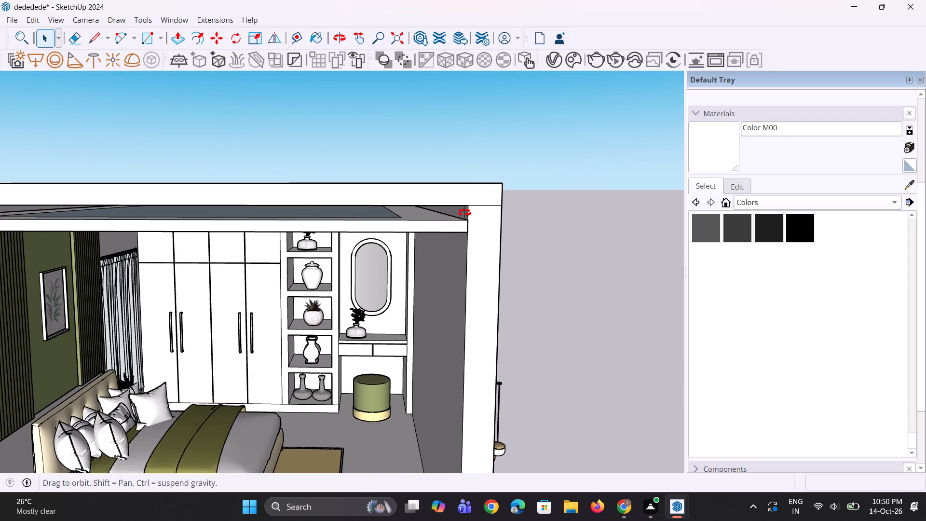
middle_click_drag(464, 213, 517, 109)
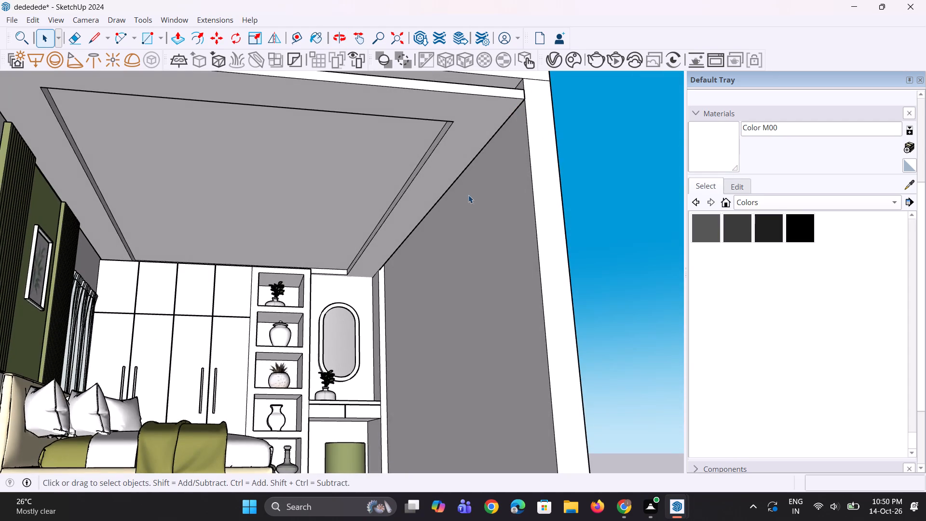
scroll(466, 197, "down", 3)
middle_click_drag(455, 201, 437, 244)
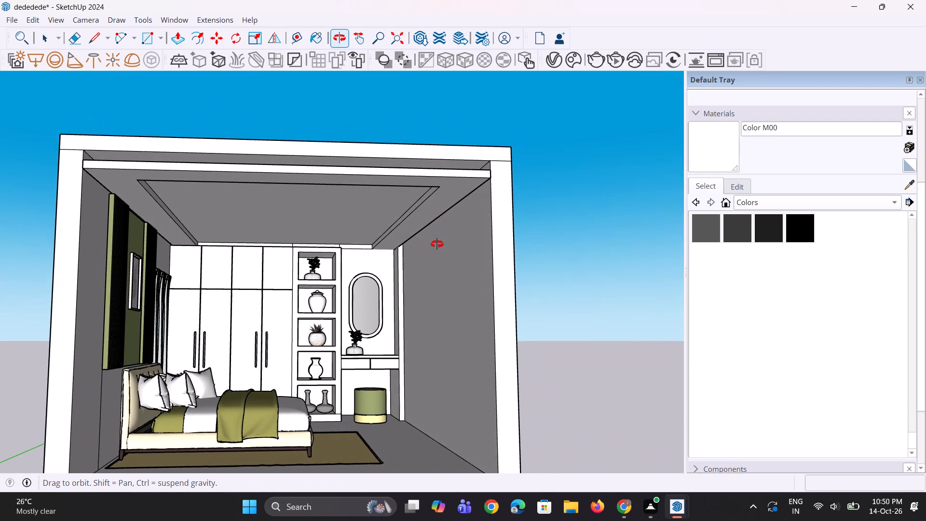
middle_click_drag(437, 244, 436, 247)
scroll(382, 222, "up", 2)
left_click(421, 233)
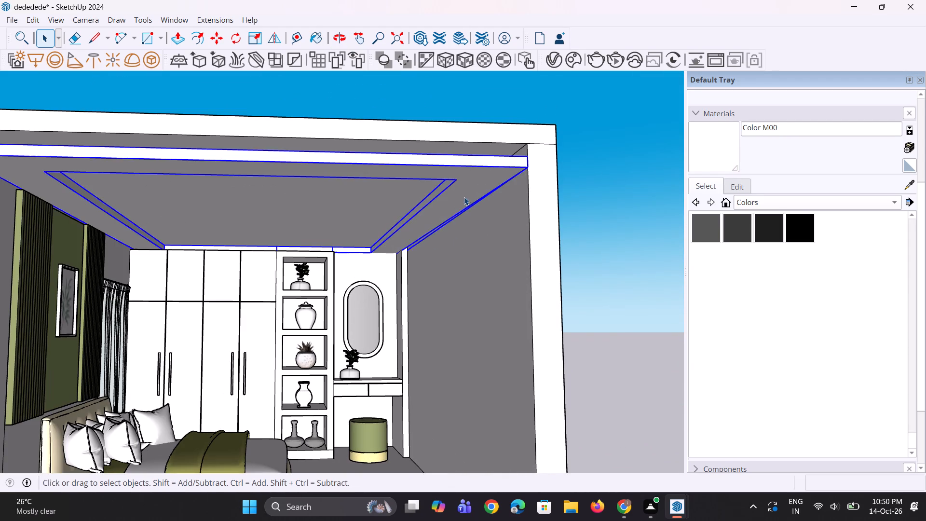
middle_click_drag(465, 197, 465, 207)
scroll(504, 189, "up", 1)
key("m")
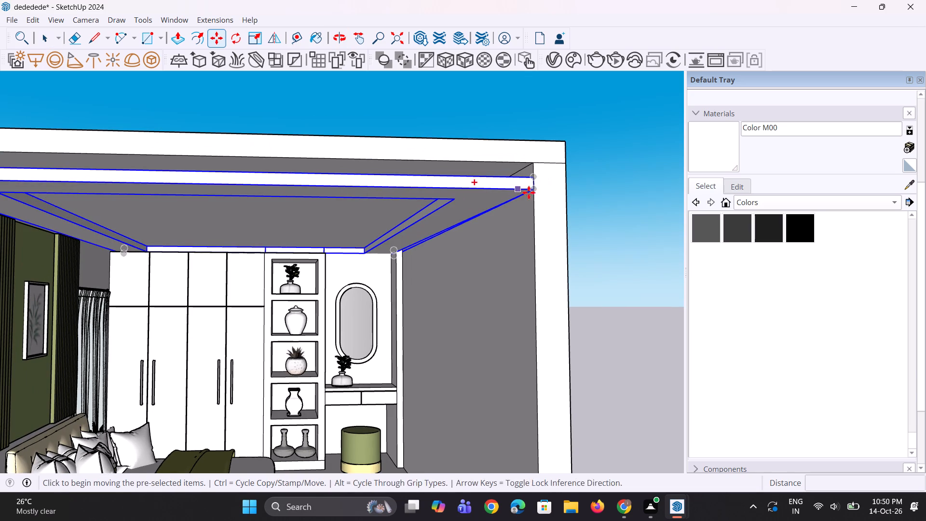
left_click(533, 193)
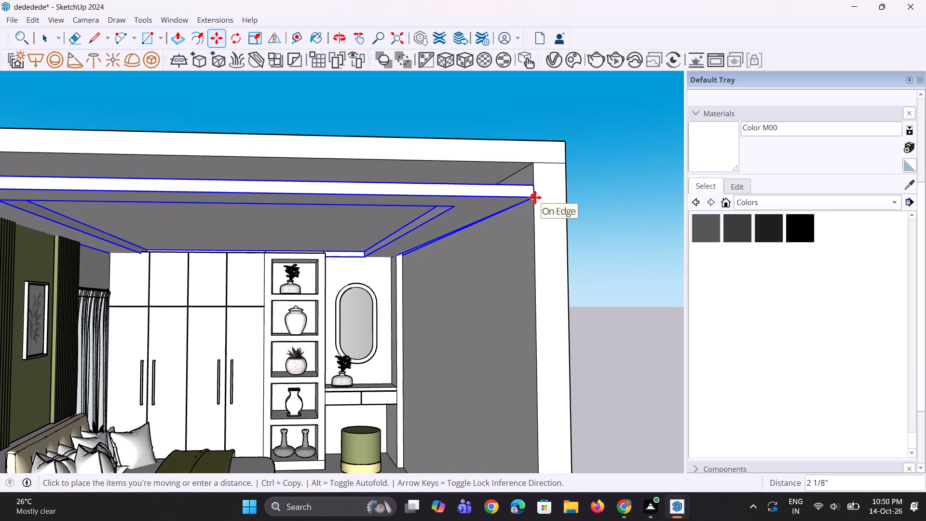
left_click(535, 197)
scroll(492, 211, "down", 4)
key("space")
key("space")
left_click(548, 232)
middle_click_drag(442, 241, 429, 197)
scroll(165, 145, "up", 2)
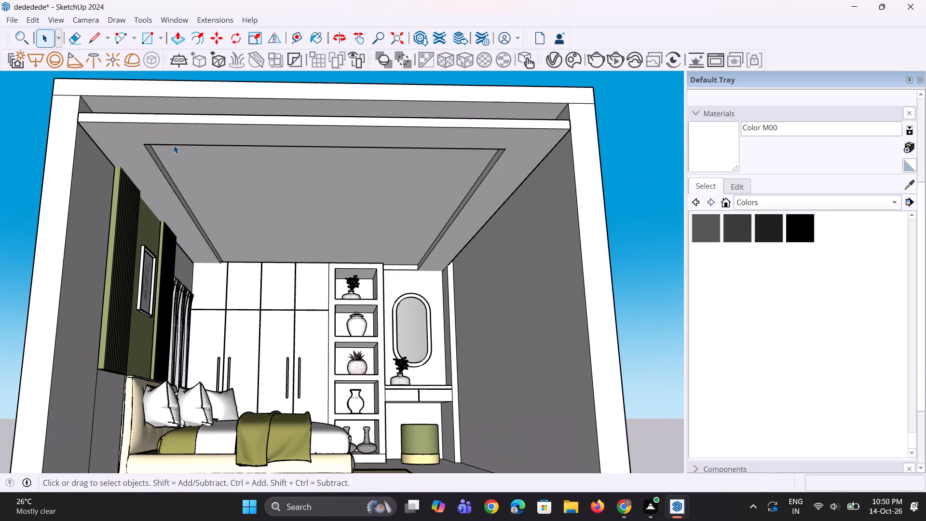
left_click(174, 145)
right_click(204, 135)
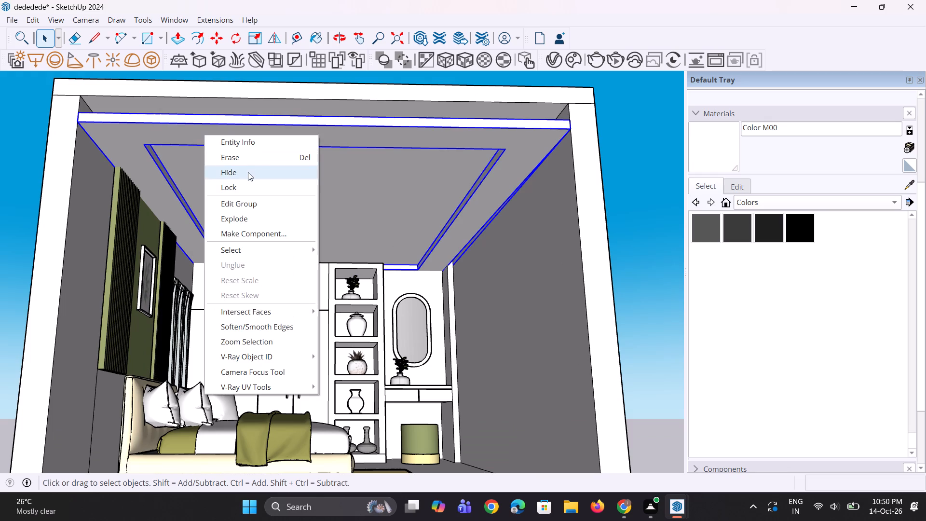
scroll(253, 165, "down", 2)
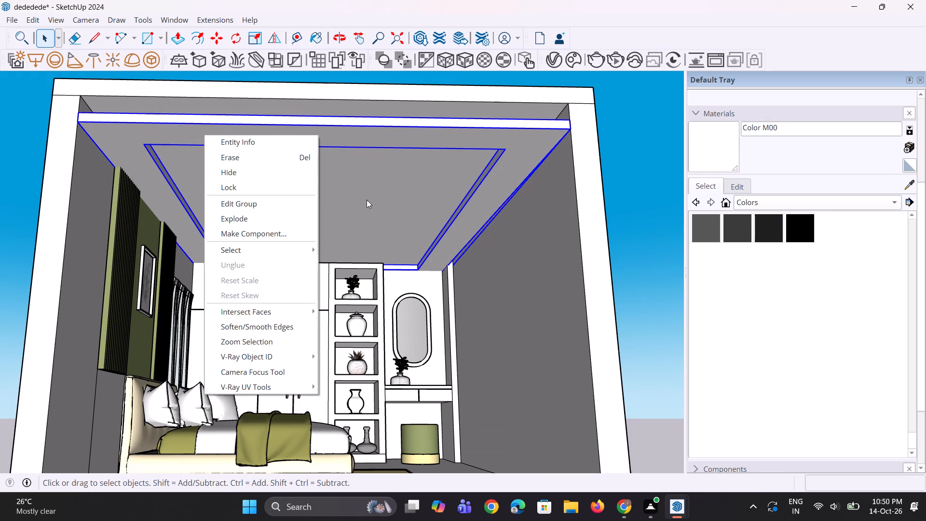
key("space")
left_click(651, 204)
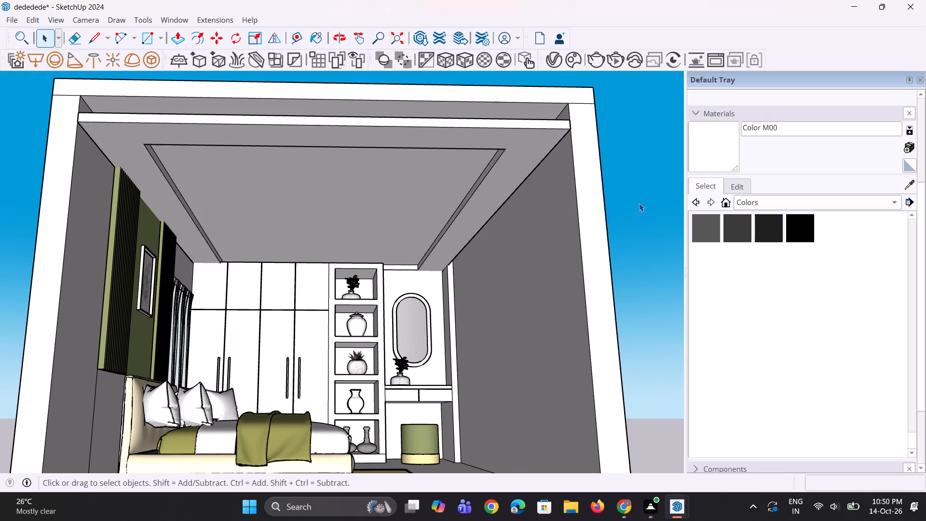
Import the Avation+Styled+Ceiling+Fan_JSB model from Downloads and place it near the middle of the ceiling's recessed inner panel.
middle_click_drag(521, 207, 514, 199)
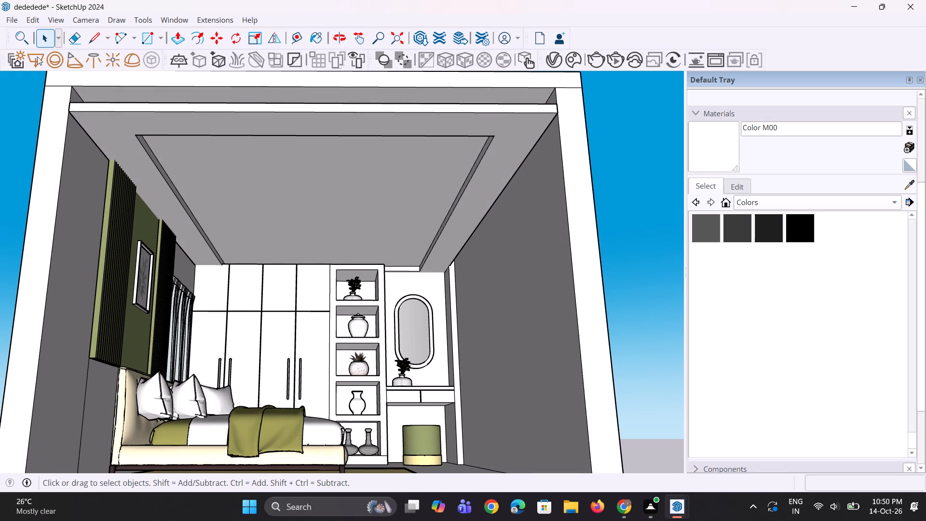
left_click(14, 20)
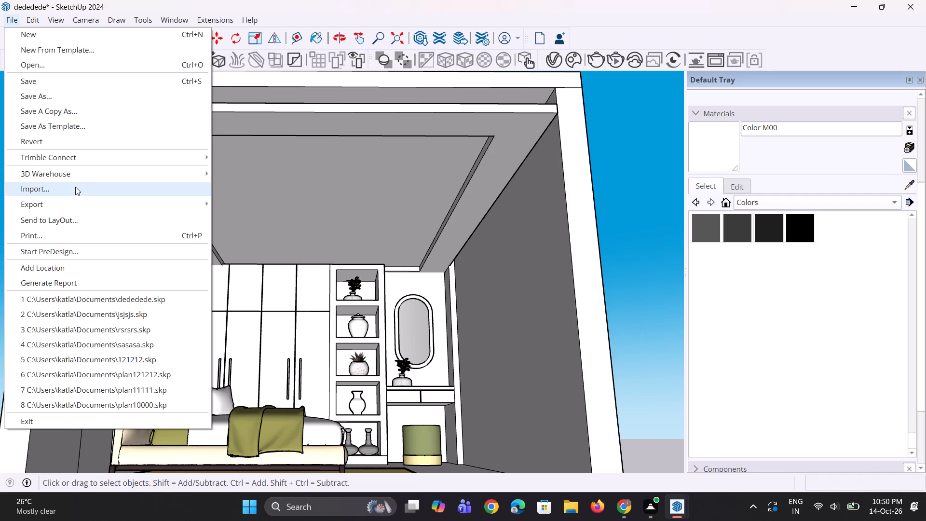
left_click(75, 187)
scroll(271, 184, "down", 4)
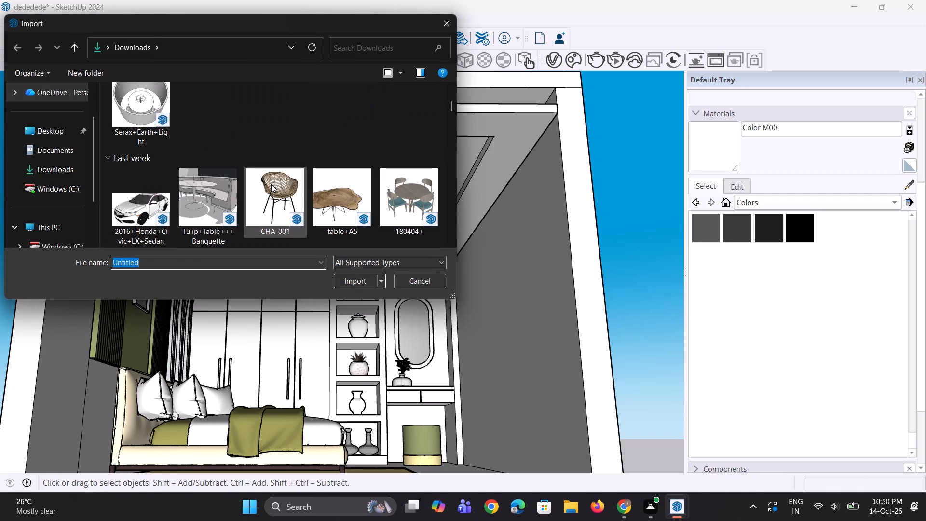
scroll(271, 184, "down", 6)
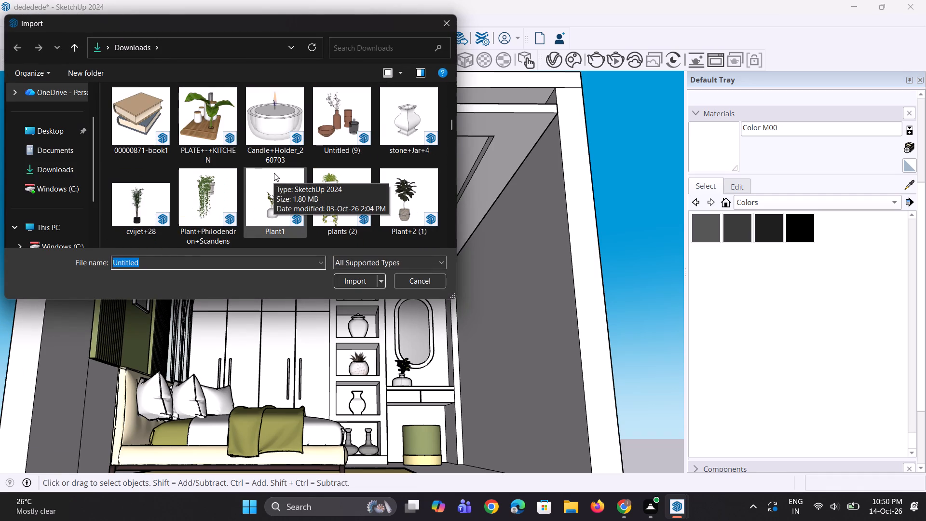
scroll(274, 173, "down", 4)
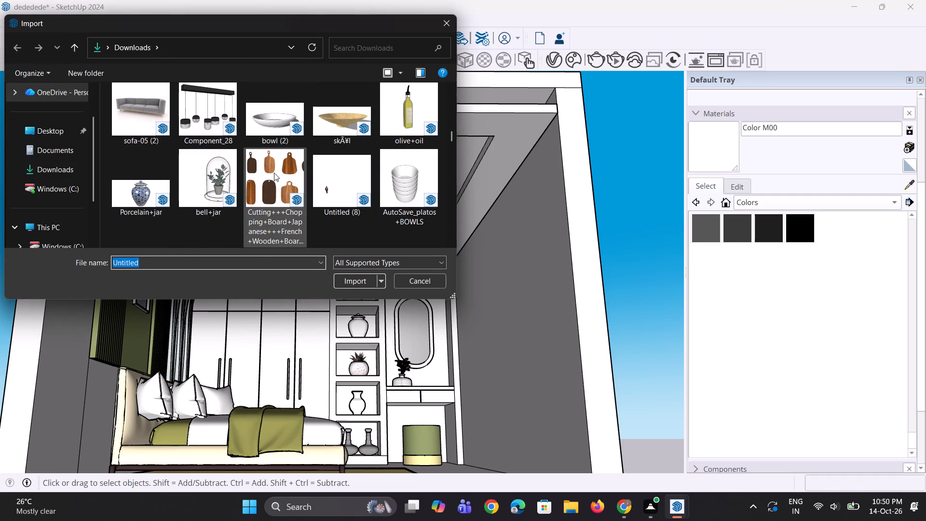
scroll(274, 172, "down", 3)
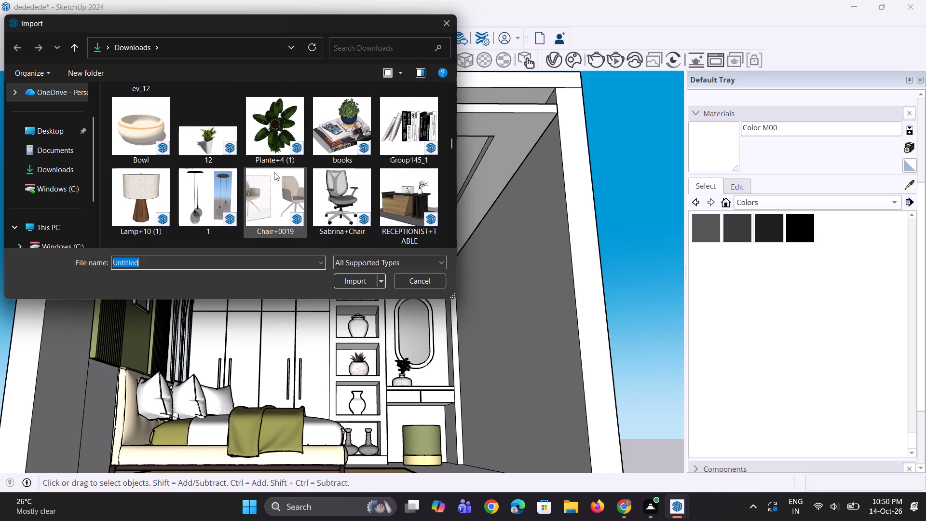
scroll(274, 172, "down", 5)
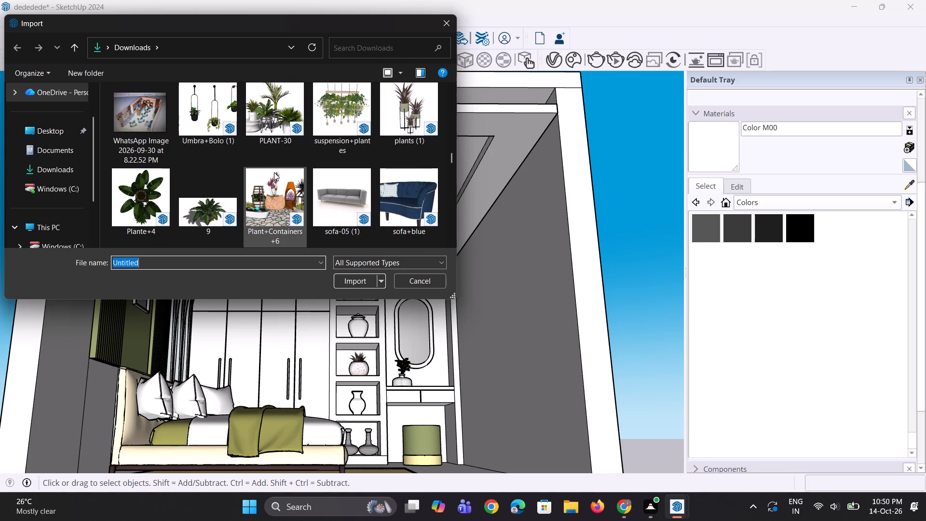
scroll(274, 172, "down", 5)
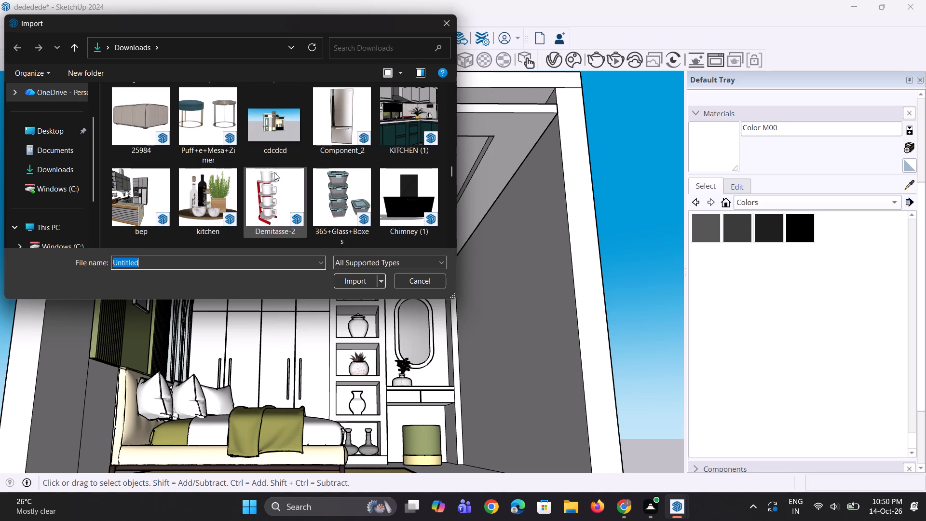
scroll(274, 172, "up", 3)
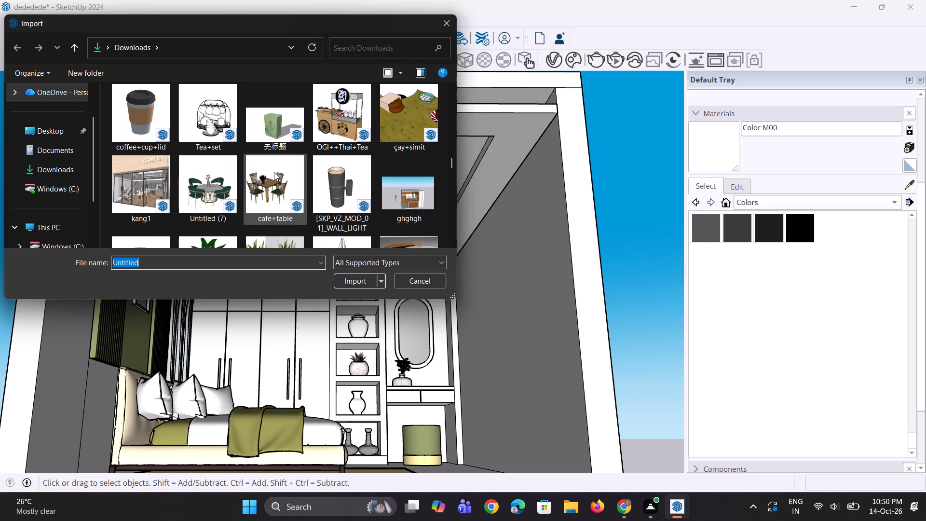
scroll(274, 172, "down", 2)
scroll(274, 172, "up", 1)
scroll(274, 172, "down", 2)
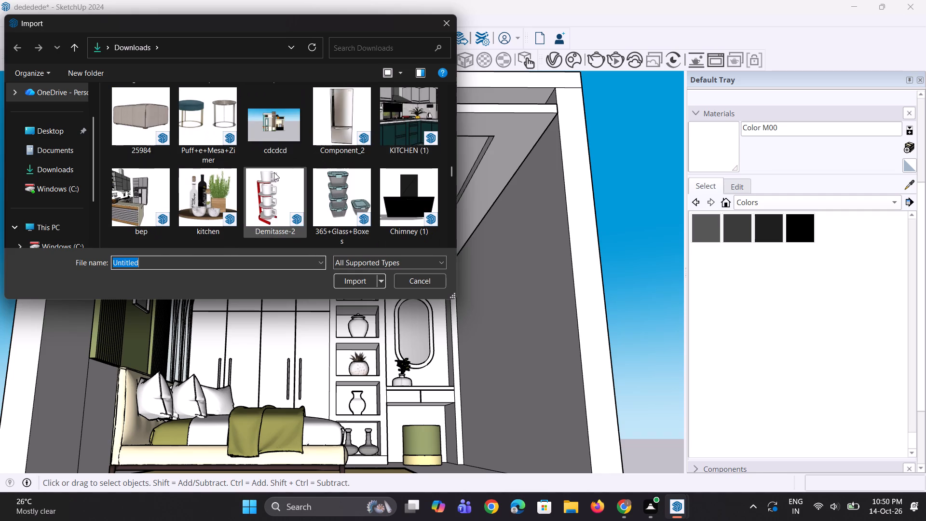
scroll(274, 172, "down", 5)
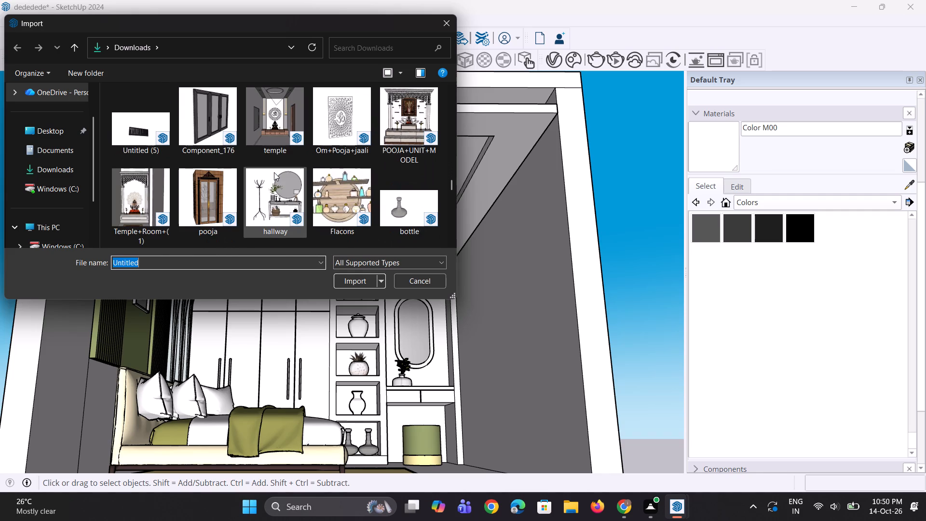
scroll(274, 172, "down", 4)
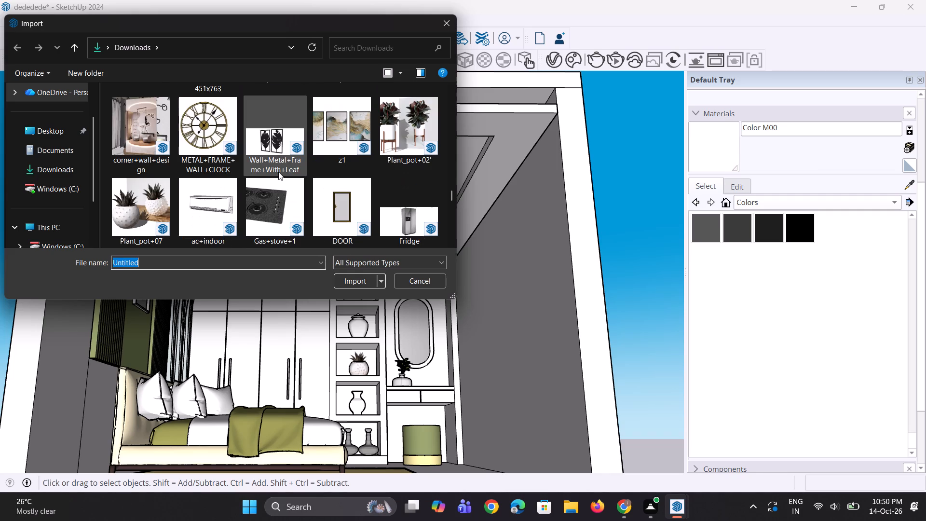
scroll(279, 172, "up", 4)
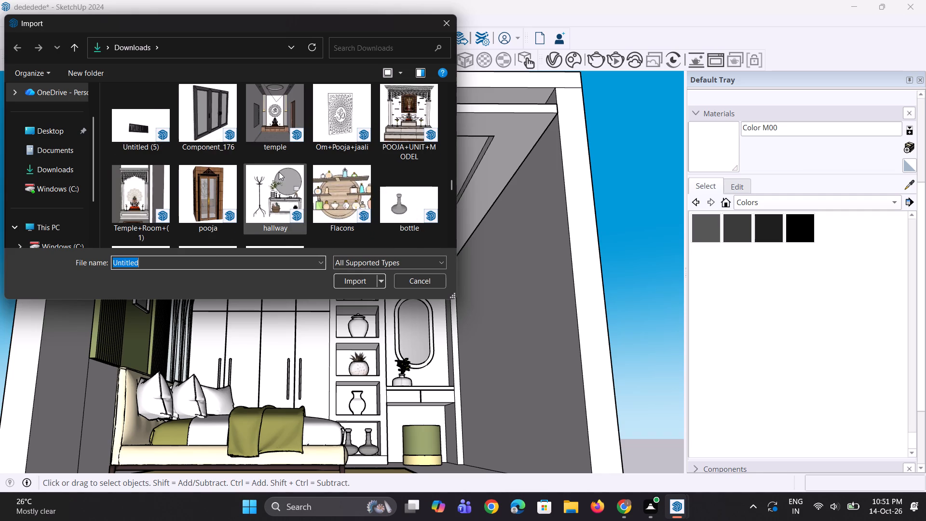
scroll(279, 172, "up", 3)
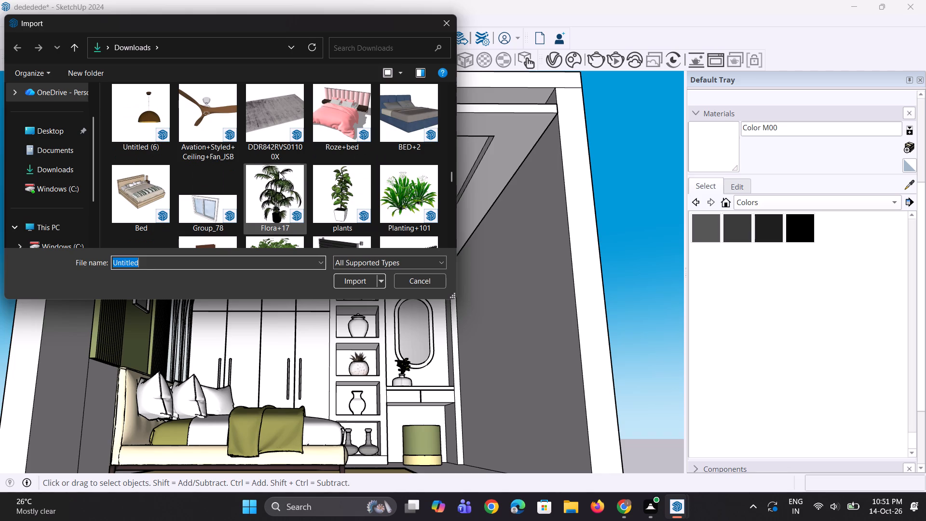
left_click(210, 126)
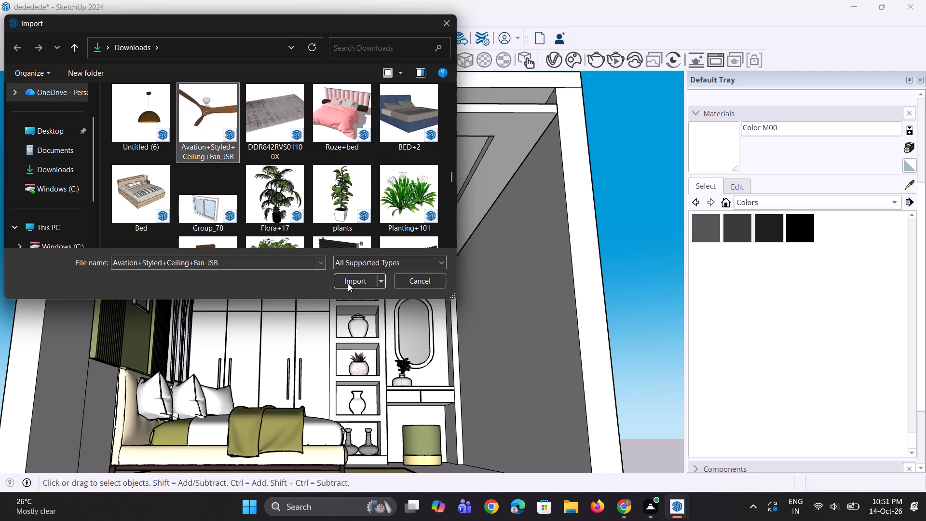
left_click(350, 286)
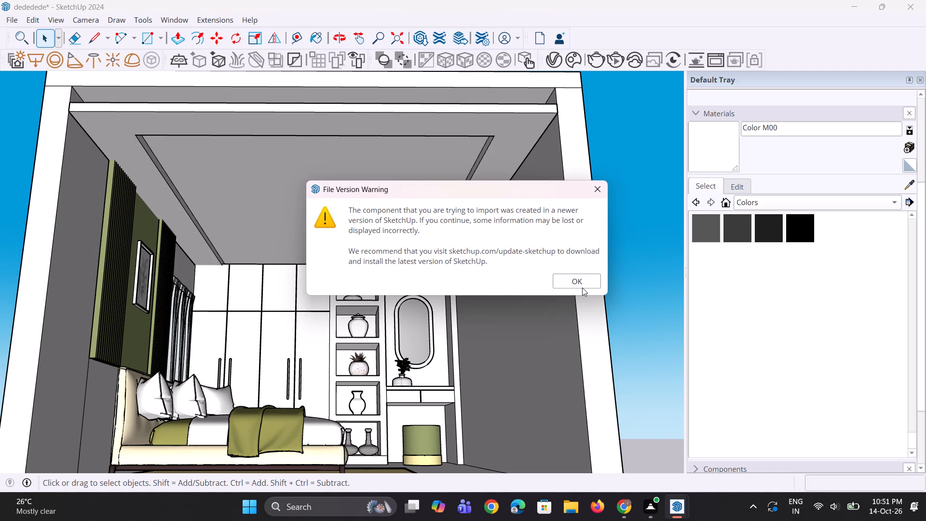
left_click(582, 288)
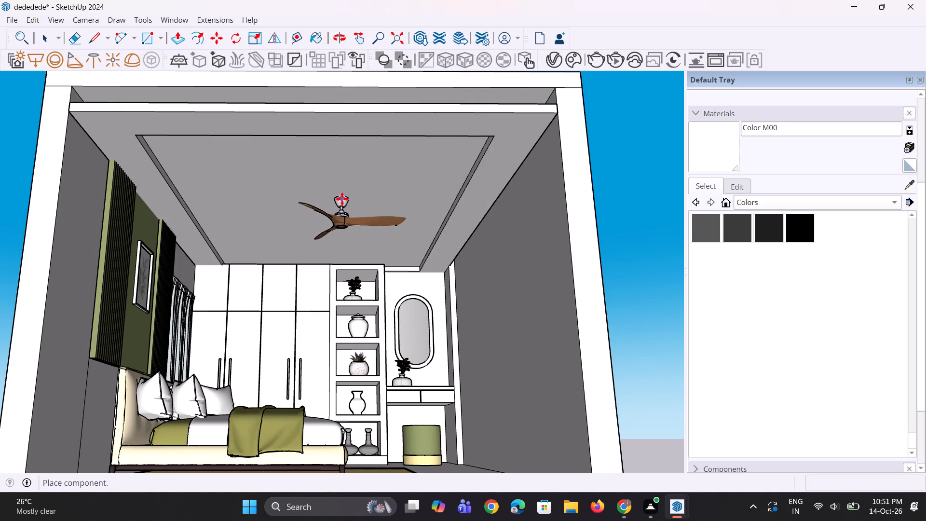
left_click(342, 199)
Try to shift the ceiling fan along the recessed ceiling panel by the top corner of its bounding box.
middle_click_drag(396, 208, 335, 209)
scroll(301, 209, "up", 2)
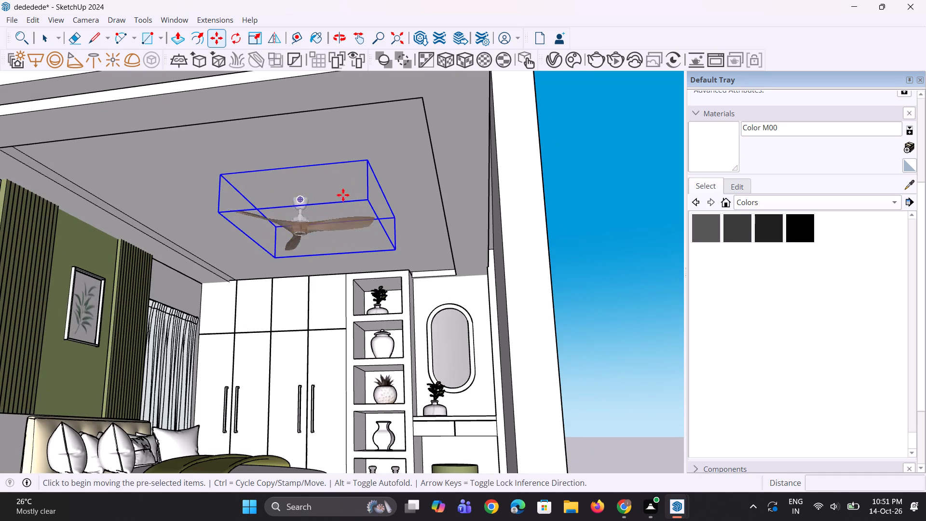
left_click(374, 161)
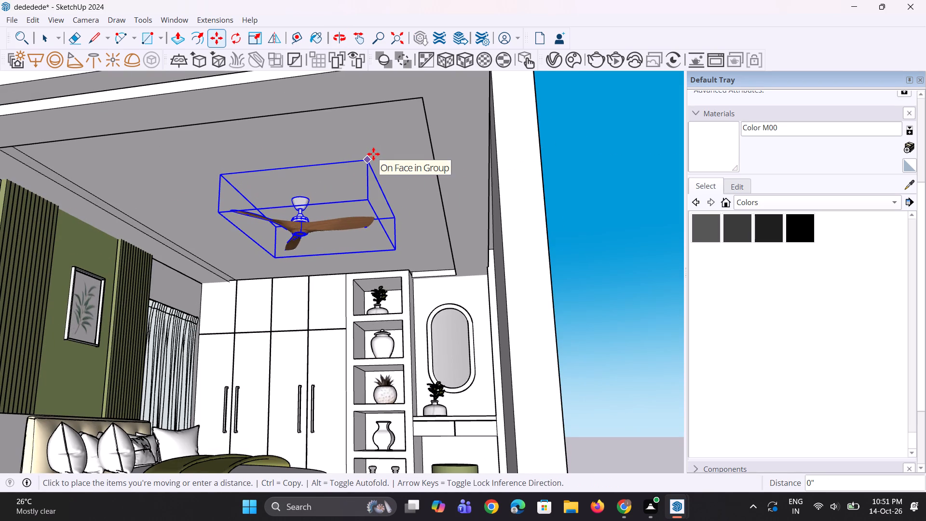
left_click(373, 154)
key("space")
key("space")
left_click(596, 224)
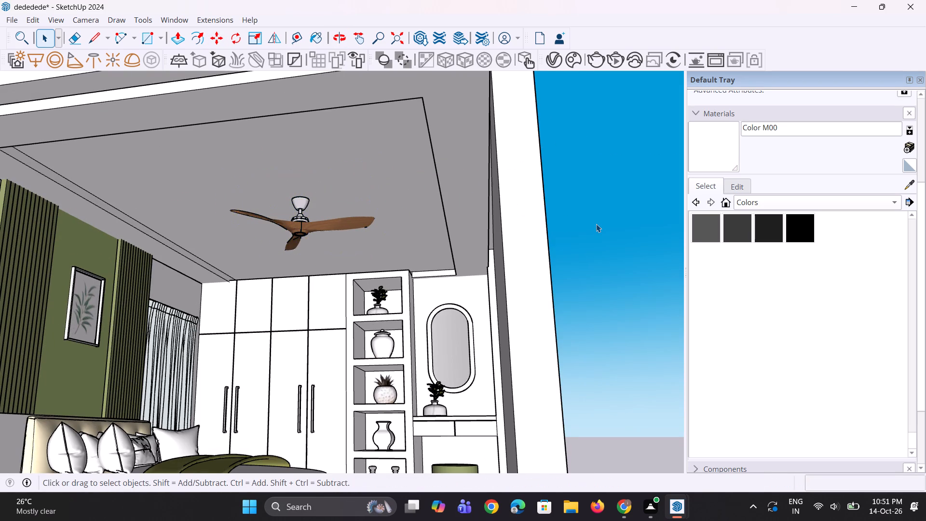
Raise the false ceiling group about 2 1/16" along the wall edge by its front corner on the headboard side.
scroll(488, 210, "down", 4)
middle_click_drag(293, 239, 289, 323)
scroll(250, 310, "up", 3)
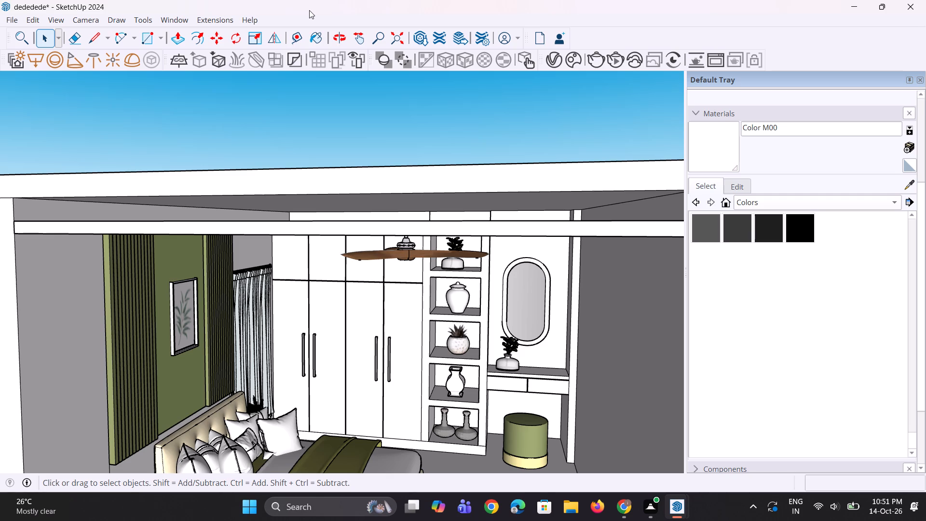
scroll(290, 0, "down", 2)
middle_click_drag(246, 295, 272, 228)
scroll(245, 249, "down", 3)
left_click(256, 152)
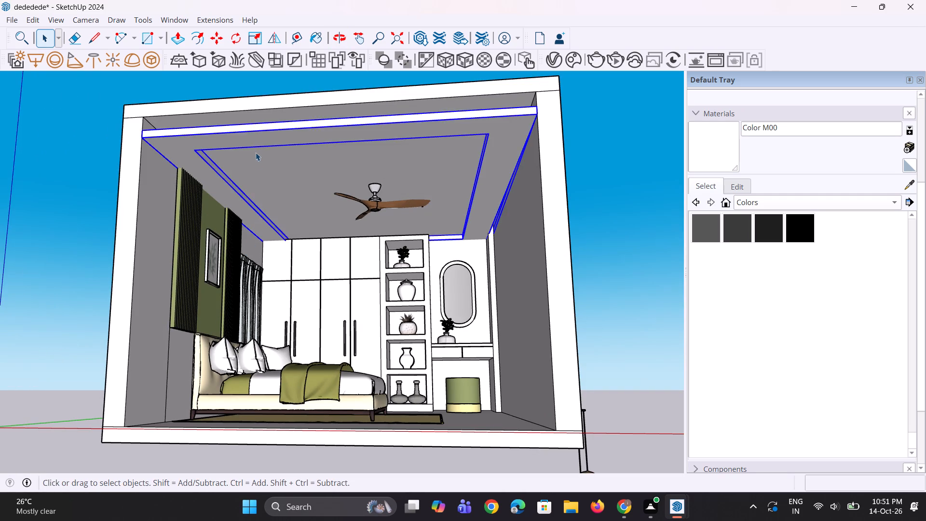
middle_click_drag(259, 161, 277, 250)
scroll(204, 258, "up", 2)
key("m")
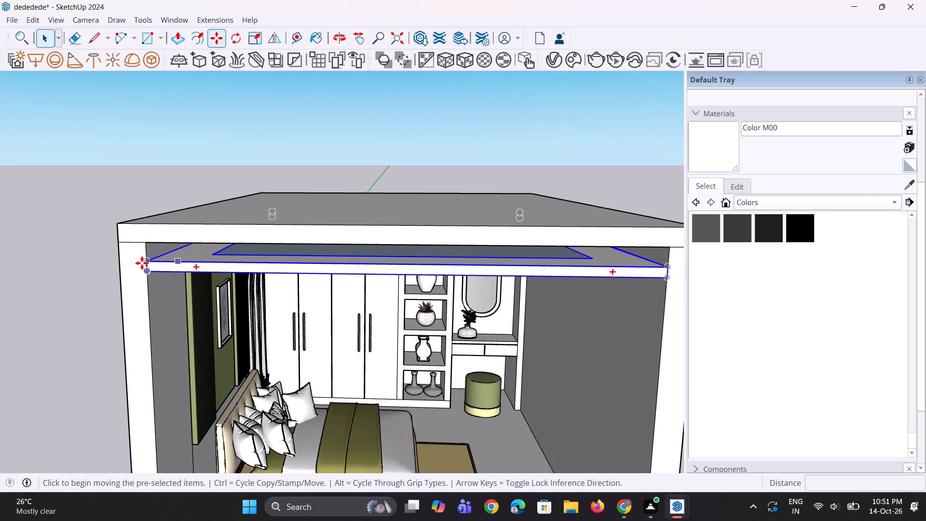
scroll(142, 263, "up", 3)
left_click(147, 260)
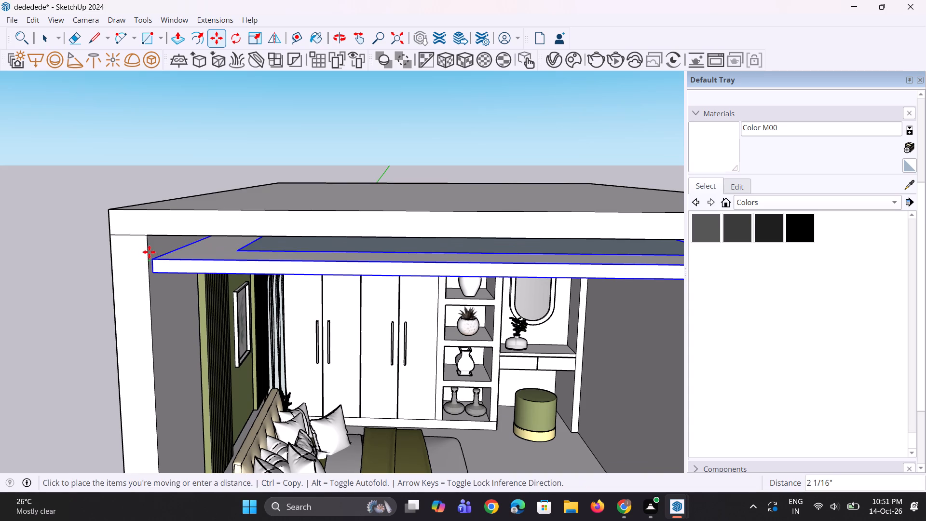
left_click(148, 252)
Raise the false ceiling group slightly further towards the slab by the same front corner on the headboard side.
middle_click_drag(193, 275, 204, 210)
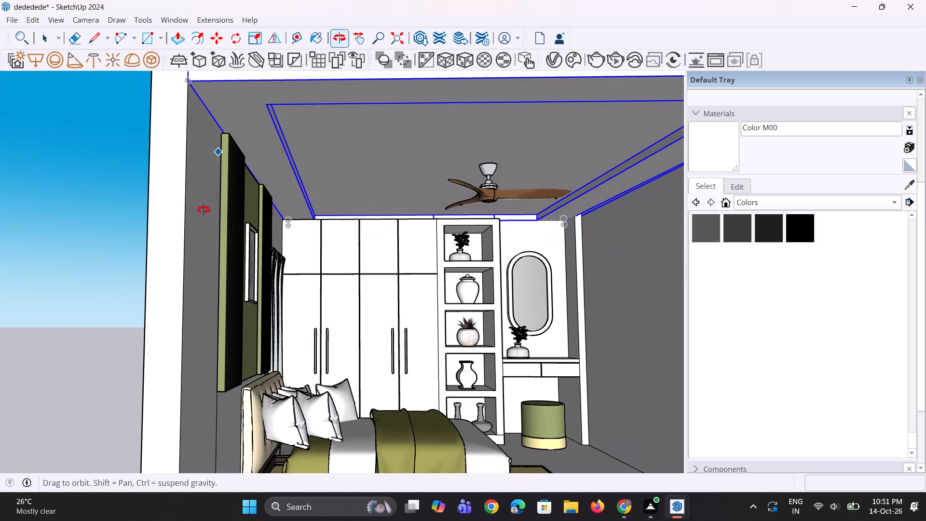
middle_click_drag(204, 210, 195, 270)
scroll(156, 244, "up", 2)
left_click(151, 234)
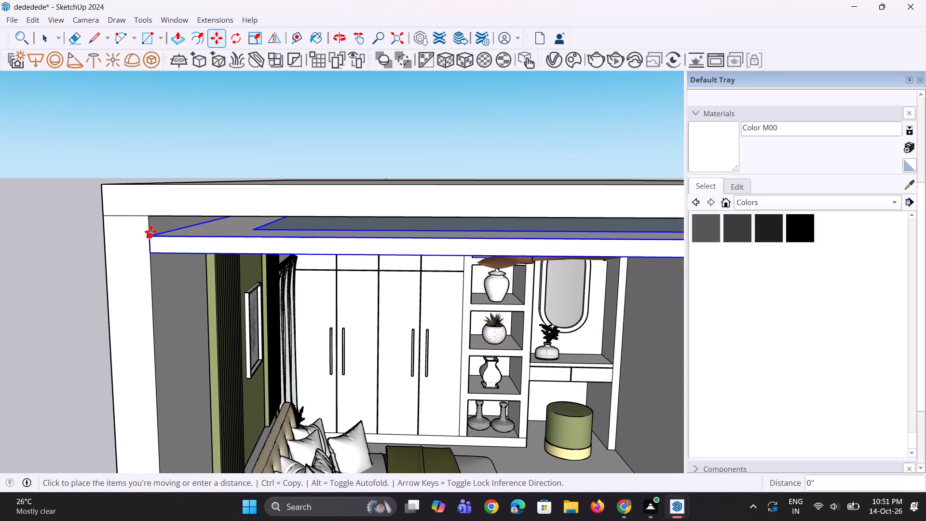
left_click(151, 229)
Explode the false ceiling group into loose geometry and clear the selection.
middle_click_drag(195, 265, 200, 230)
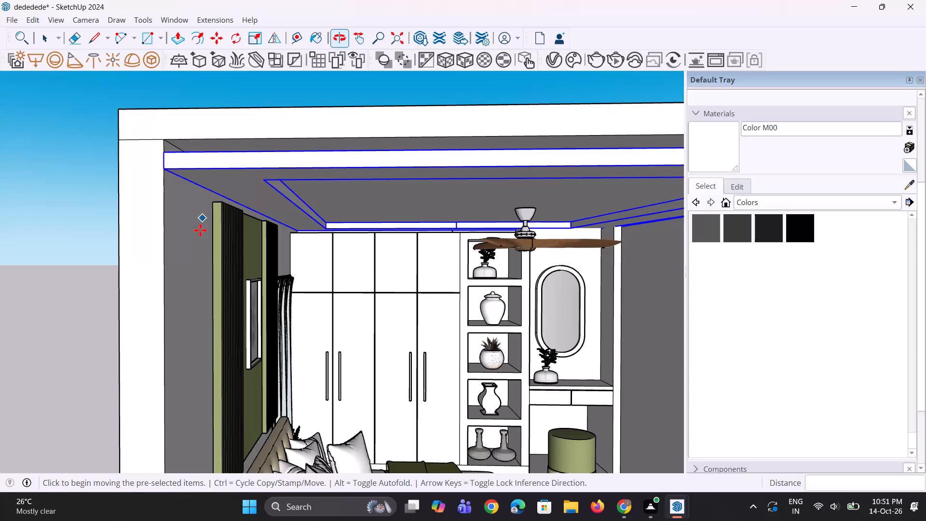
key("space")
right_click(360, 200)
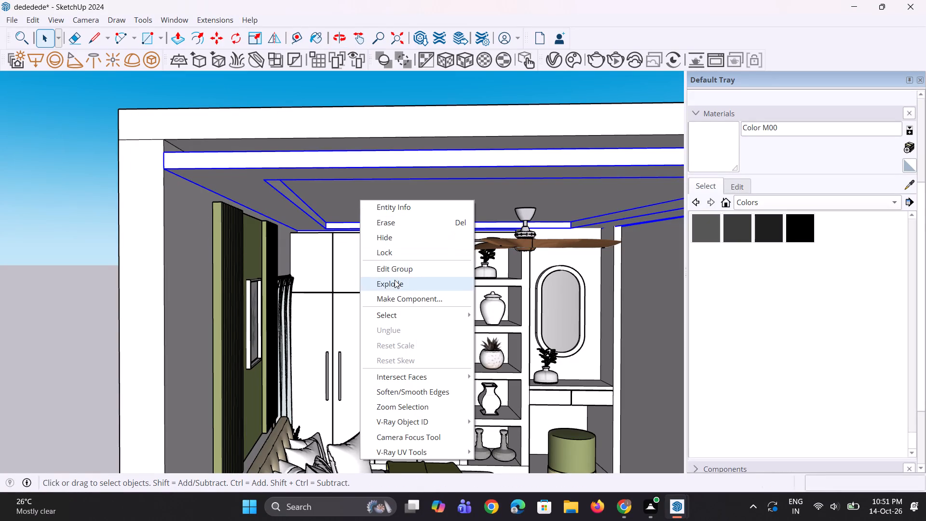
left_click(395, 280)
middle_click_drag(395, 264, 366, 219)
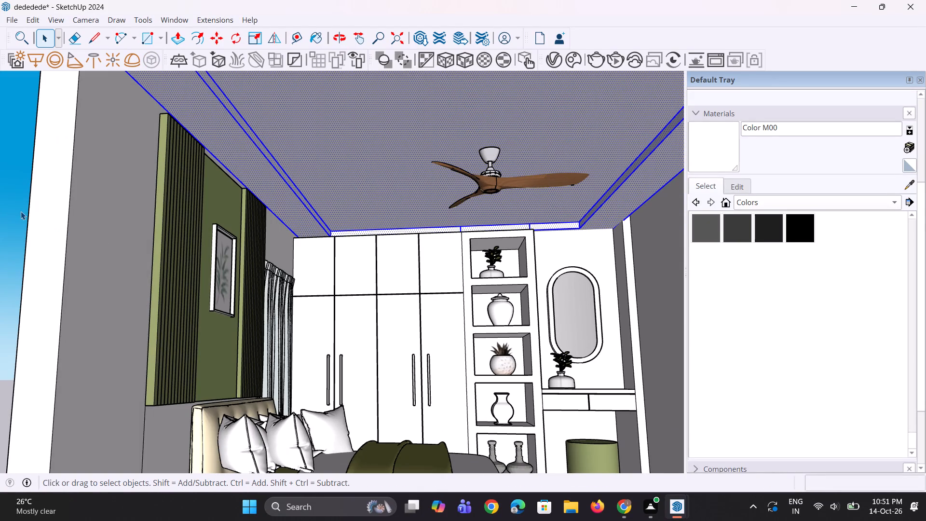
left_click(20, 209)
Push/Pull the underside of the false ceiling's border down about 1 3/4".
key("p")
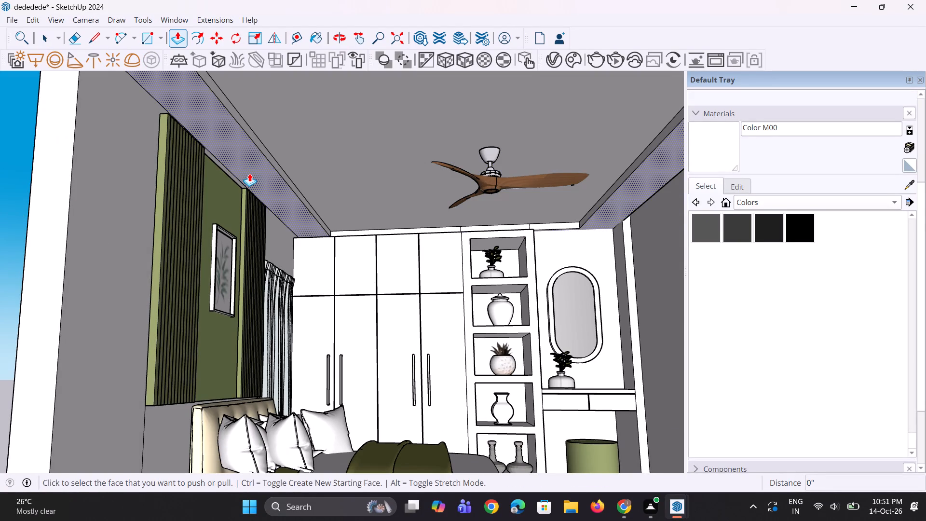
left_click(249, 173)
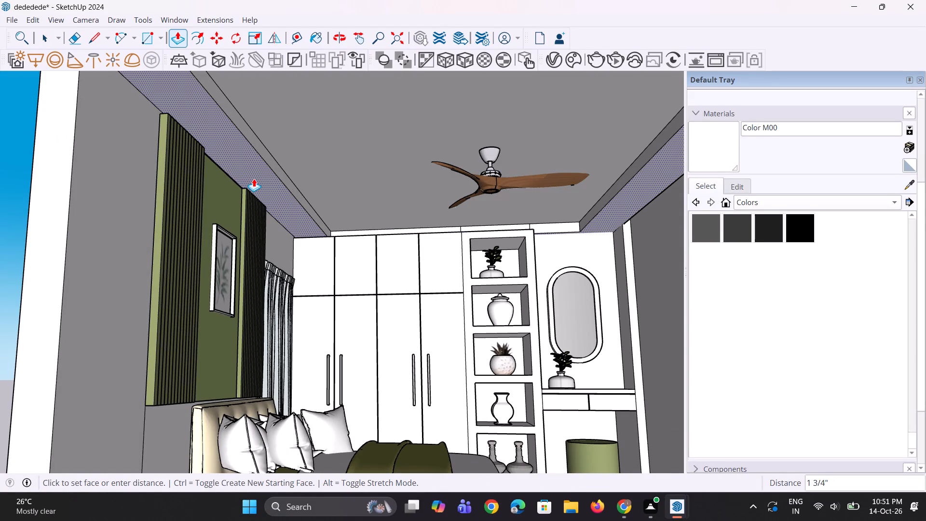
left_click(254, 178)
scroll(287, 213, "down", 5)
middle_click_drag(292, 223, 292, 232)
key("space")
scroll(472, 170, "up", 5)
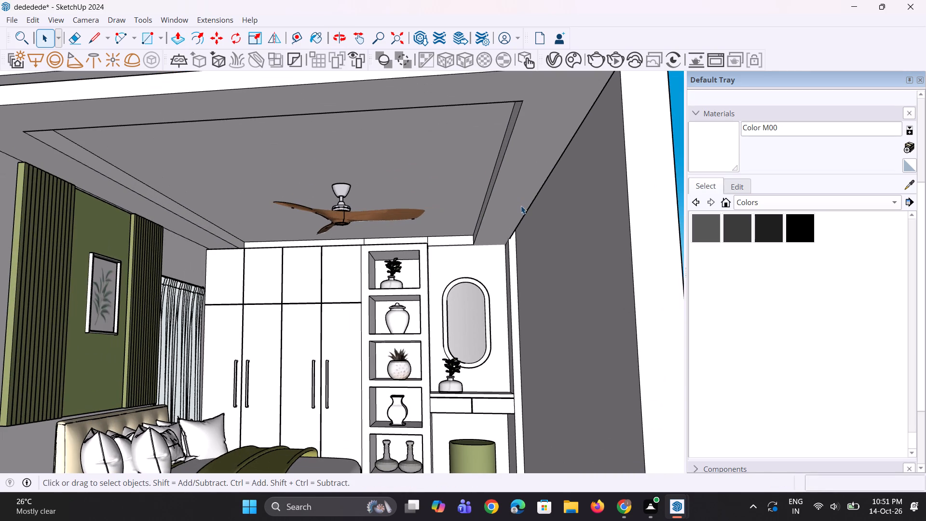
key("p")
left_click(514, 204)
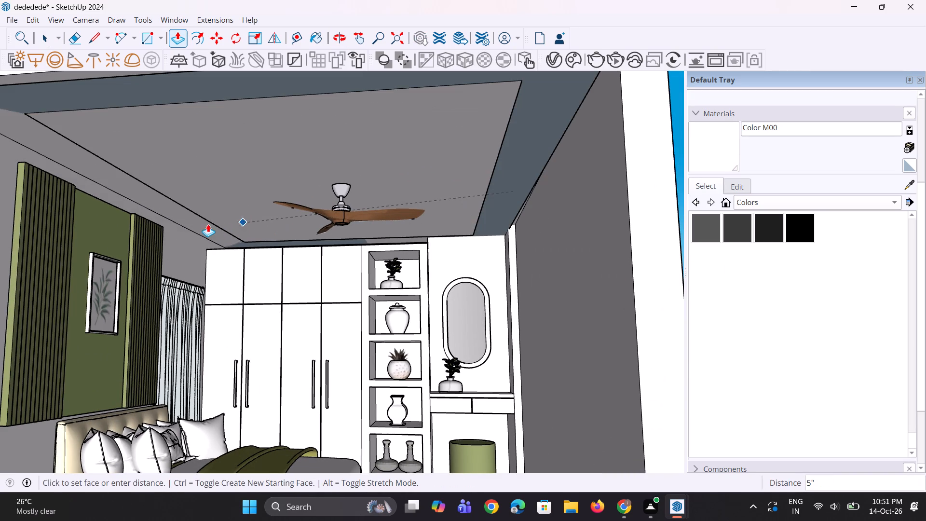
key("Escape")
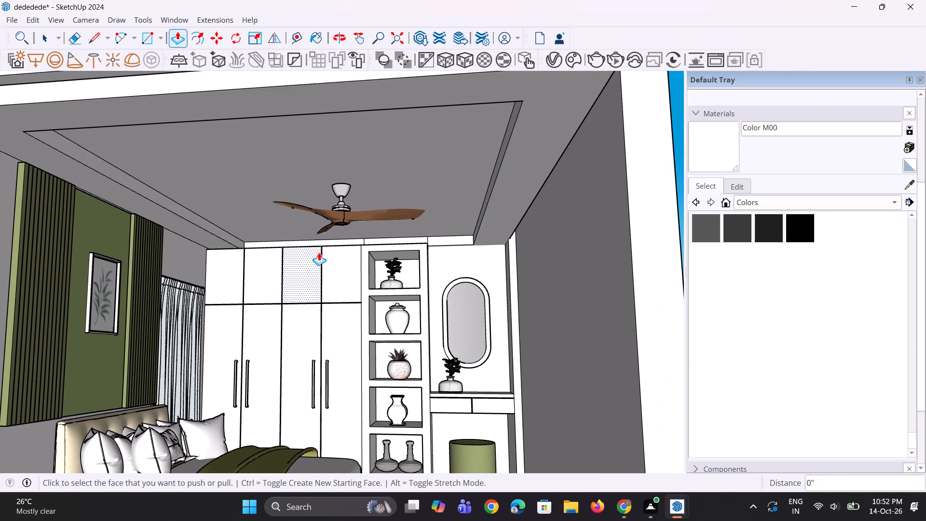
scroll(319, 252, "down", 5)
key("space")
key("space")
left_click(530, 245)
Create a new generic V-Ray material and set its diffuse colour to near-white (R 0.956, G 0.944, B 0.944).
middle_click_drag(417, 261, 448, 253)
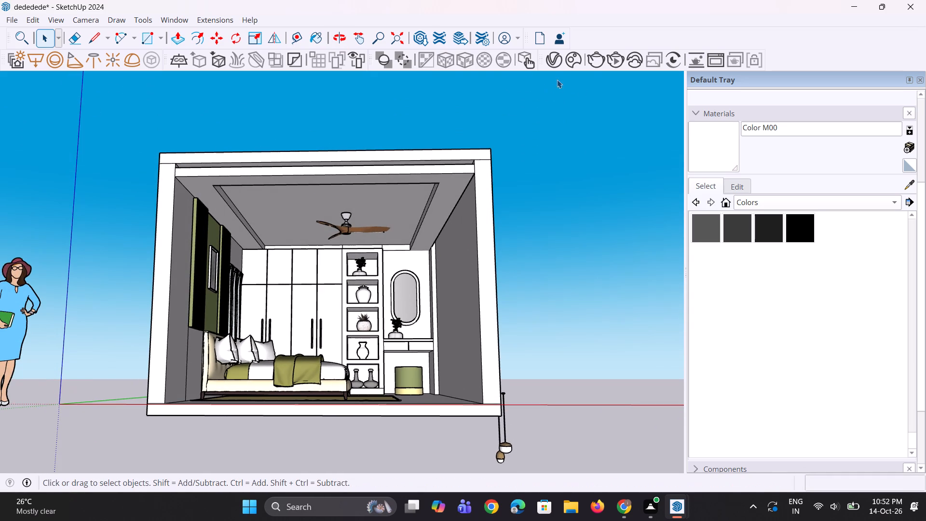
left_click(554, 63)
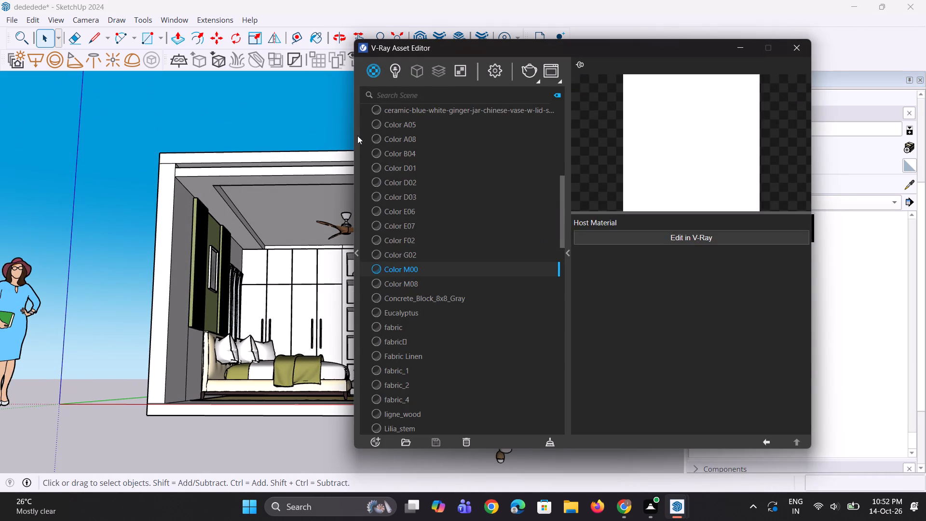
right_click(369, 78)
left_click(380, 94)
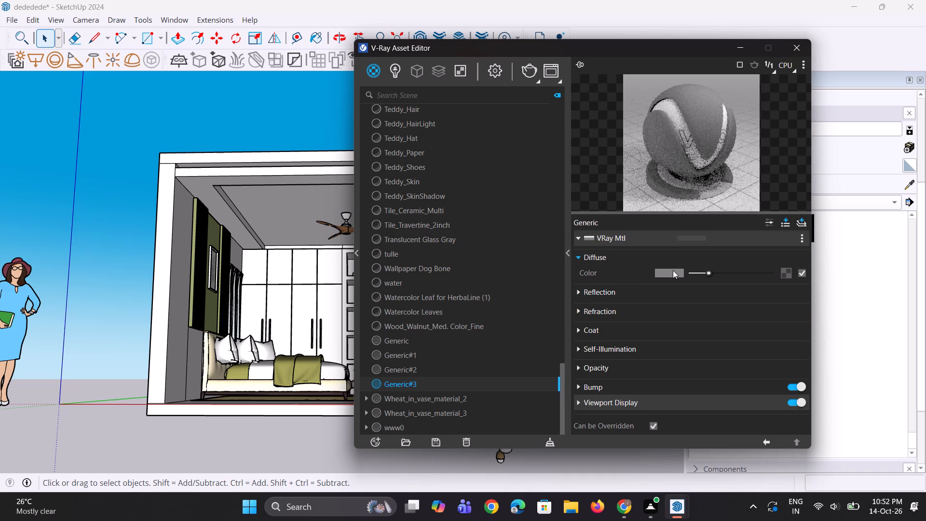
left_click(673, 272)
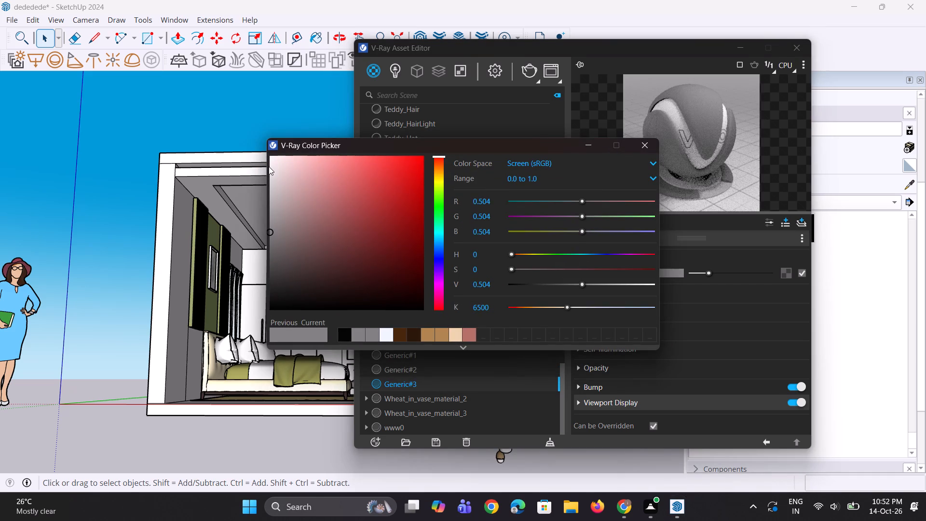
left_click(272, 163)
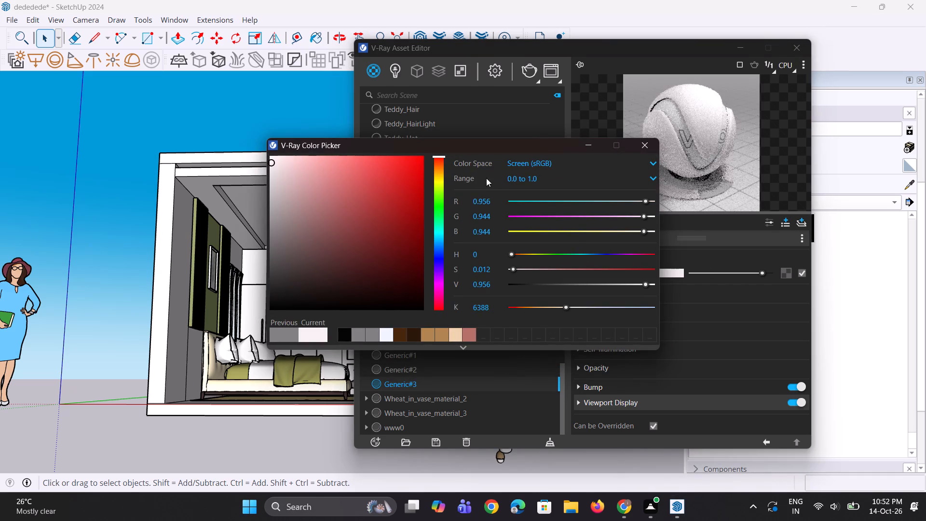
left_click(580, 147)
left_click(640, 301)
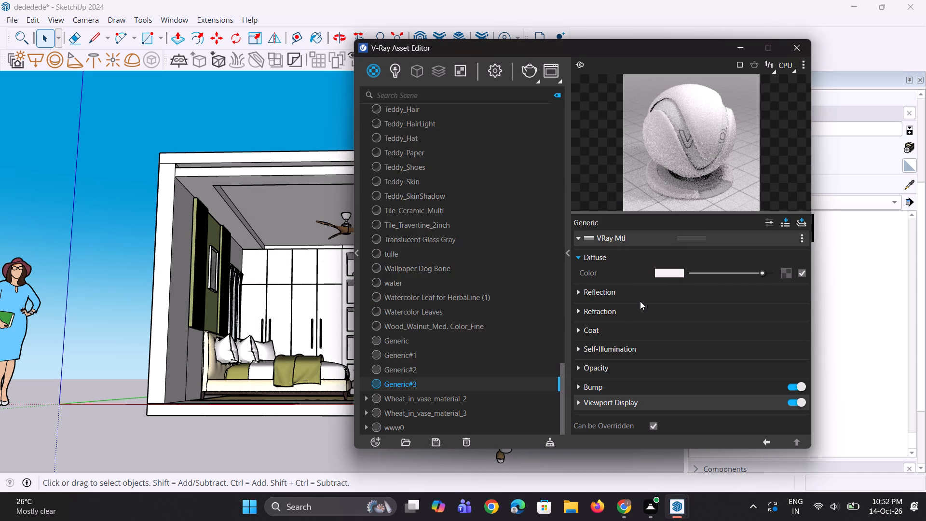
Give the new V-Ray material a grey reflection colour, glossiness 0.95, reflection IOR enabled at 1.6 and metalness 0.12.
left_click(678, 295)
left_click(701, 305)
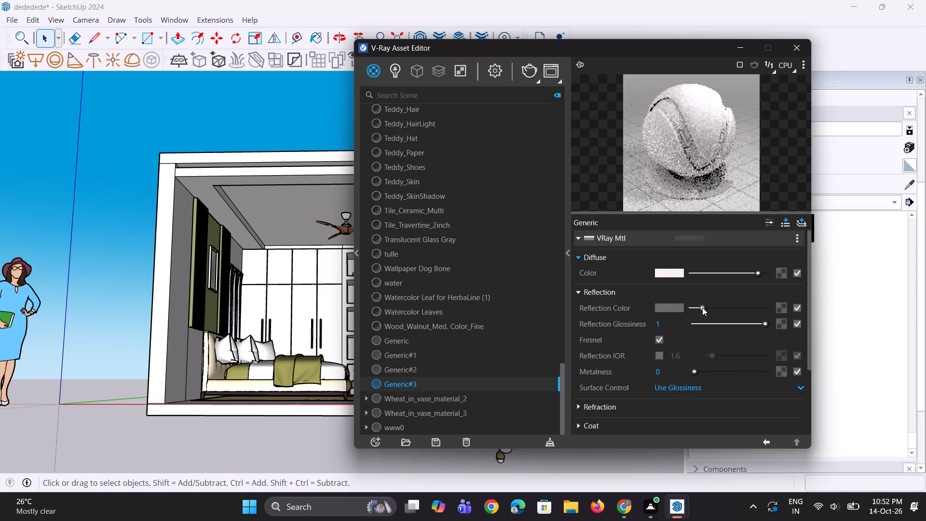
left_click_drag(666, 322, 636, 326)
type("0.95")
key("Return")
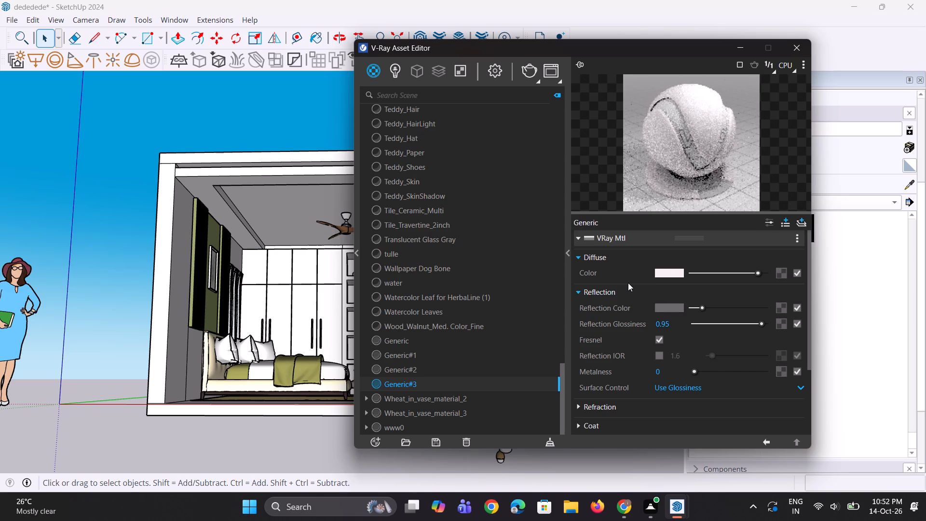
left_click(657, 356)
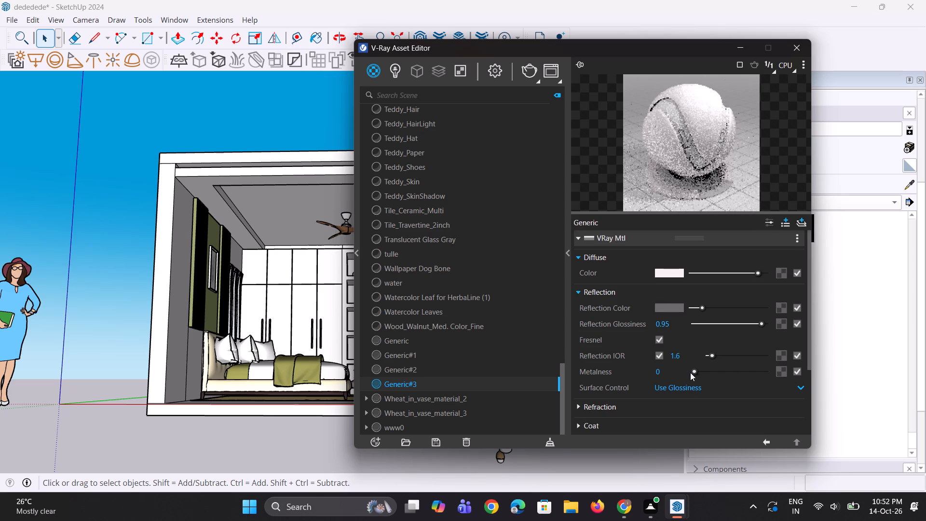
left_click_drag(691, 373, 699, 374)
left_click(698, 373)
left_click_drag(697, 373, 703, 373)
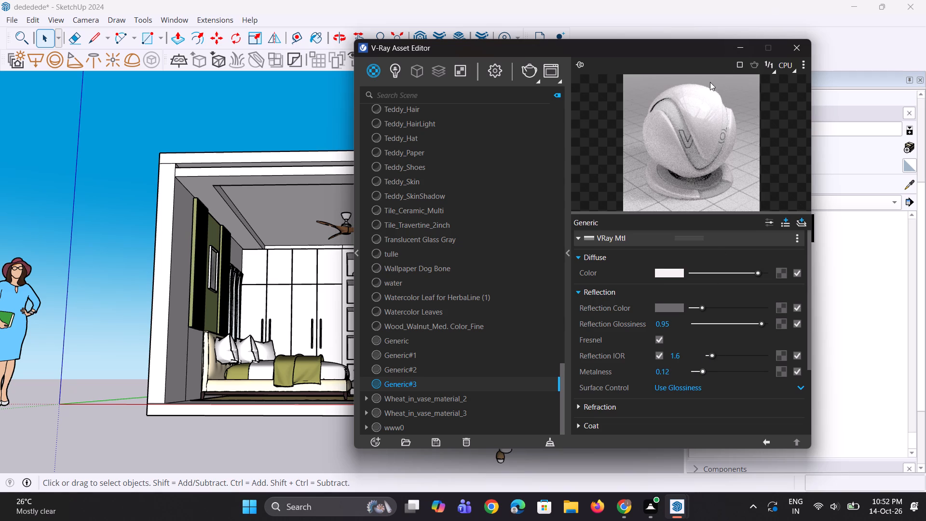
double_click(707, 100)
left_click(738, 52)
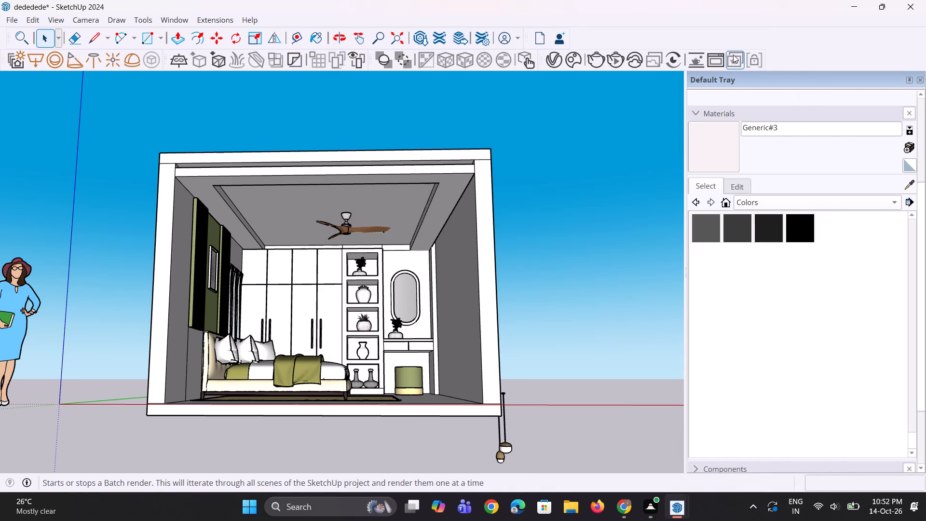
Paint the false ceiling's border and the recess sides facing the headboard wall and opposite wall with the Generic#3 material.
middle_click_drag(443, 252, 458, 229)
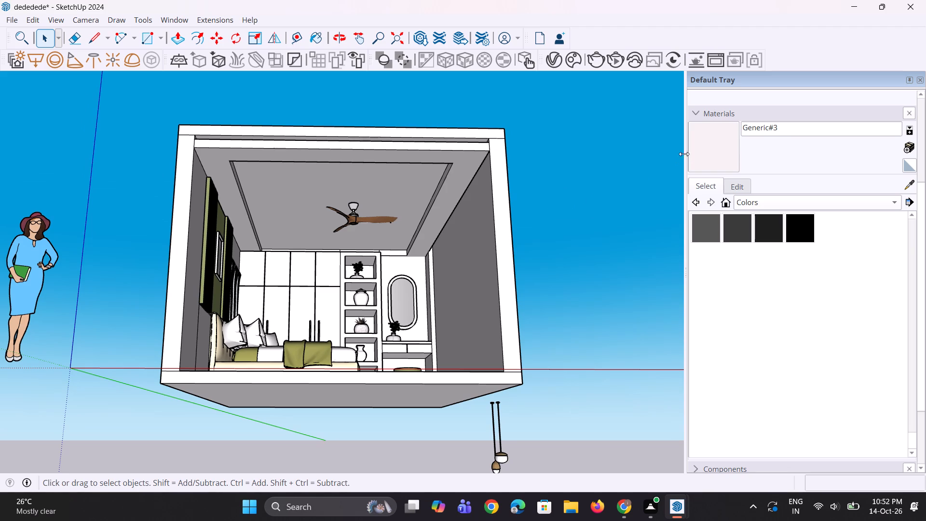
left_click(729, 147)
scroll(435, 208, "up", 3)
left_click(417, 193)
left_click(436, 206)
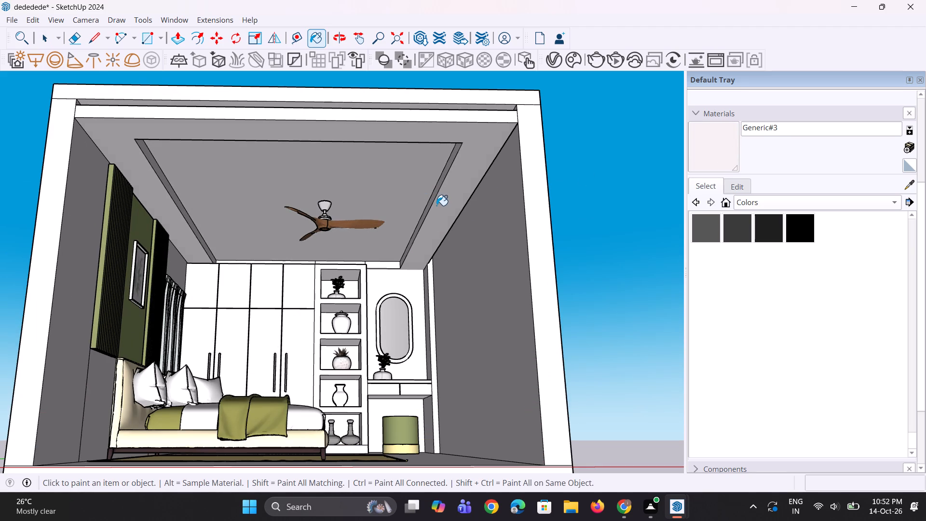
scroll(438, 185, "up", 2)
left_click(438, 185)
scroll(438, 185, "down", 4)
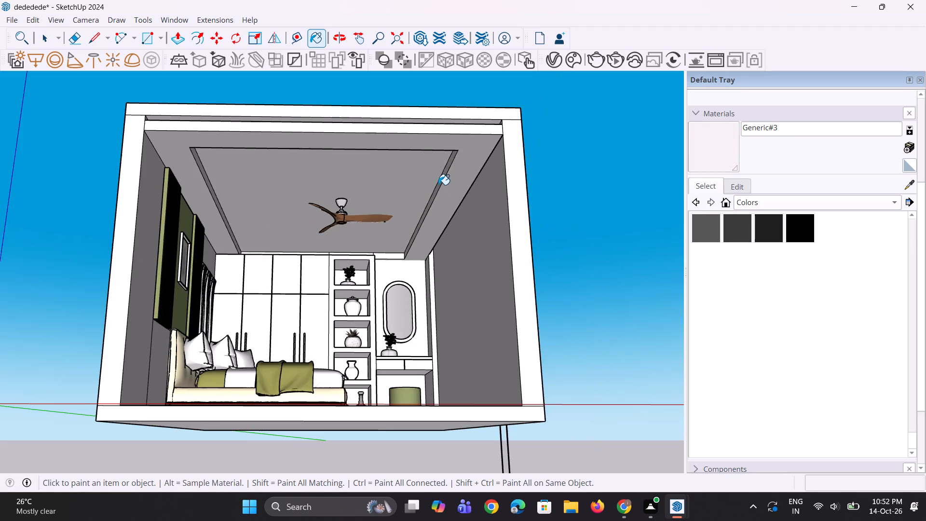
middle_click_drag(415, 200, 353, 213)
scroll(209, 223, "up", 4)
left_click(209, 223)
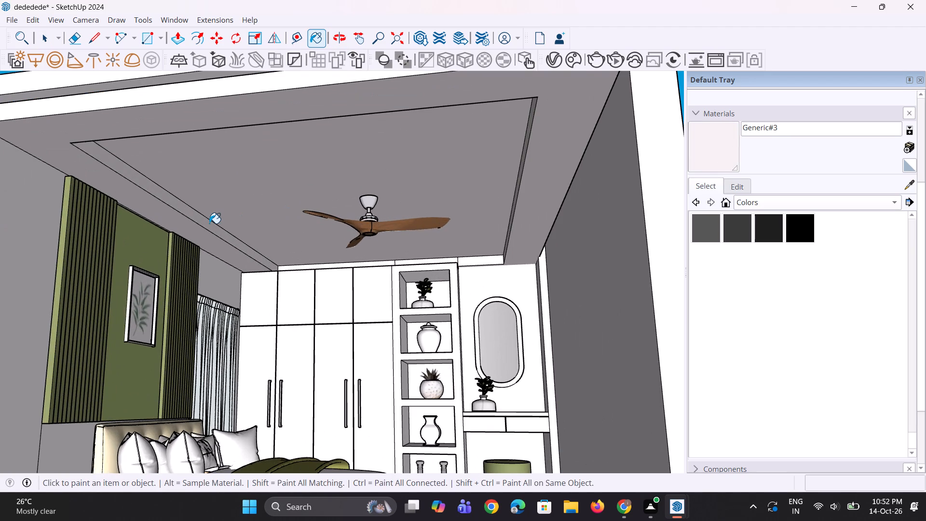
Paint the recessed ceiling panel and the recess edge above the wardrobe and dressing unit with Generic#3.
scroll(209, 223, "down", 3)
middle_click_drag(210, 223, 281, 180)
scroll(395, 139, "up", 3)
left_click(396, 147)
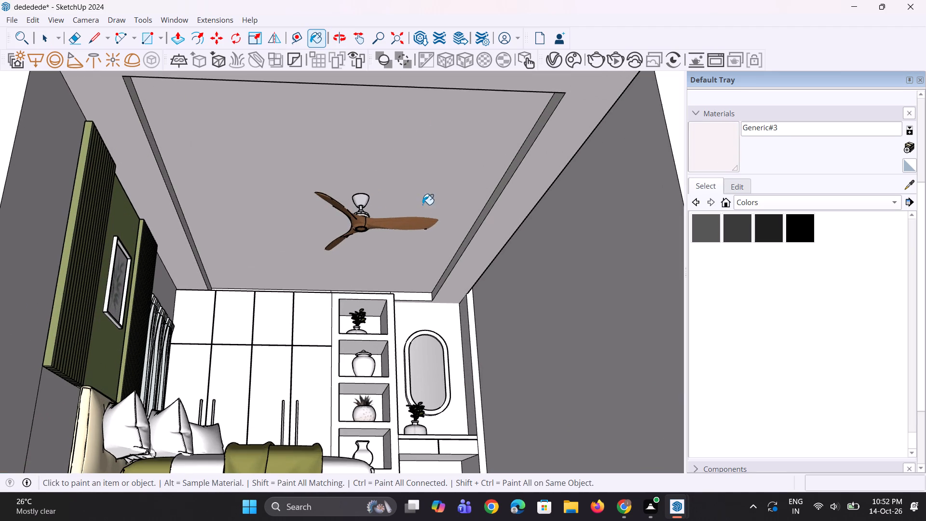
left_click(420, 299)
middle_click_drag(421, 275, 423, 305)
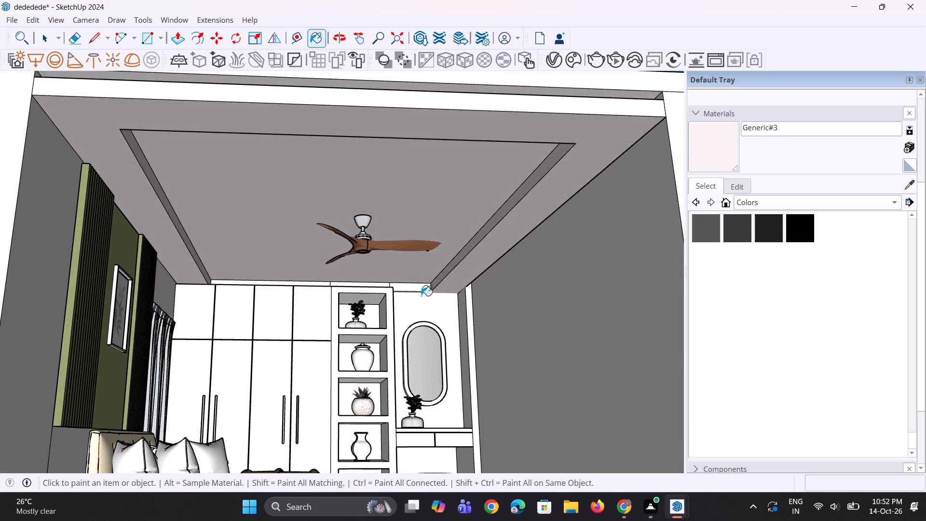
scroll(420, 293, "up", 3)
left_click(420, 288)
left_click(368, 278)
Inspect the painted false ceiling and fan up close and from outside the room's open front.
middle_click_drag(368, 278, 373, 300)
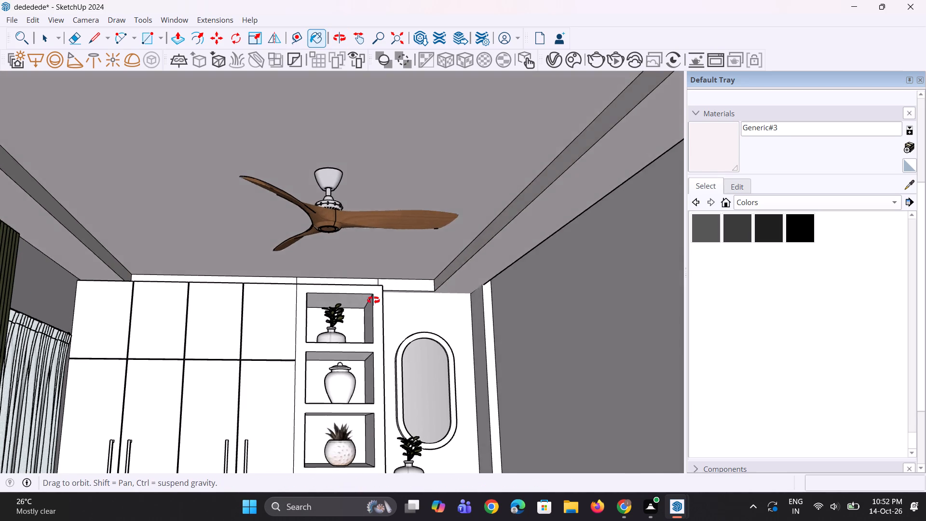
middle_click_drag(373, 300, 367, 300)
scroll(391, 245, "down", 2)
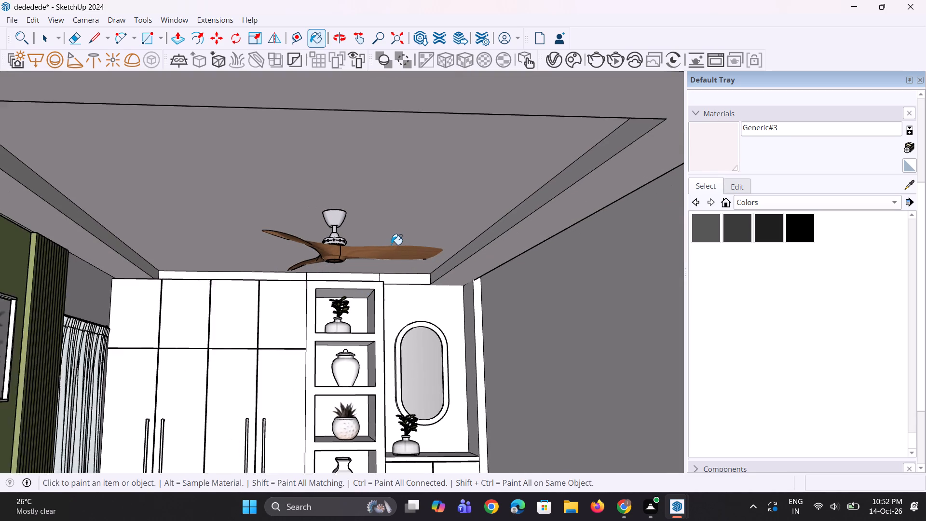
scroll(391, 245, "down", 1)
scroll(403, 255, "up", 5)
middle_click_drag(409, 269, 404, 266)
scroll(394, 246, "down", 10)
middle_click_drag(388, 260, 356, 286)
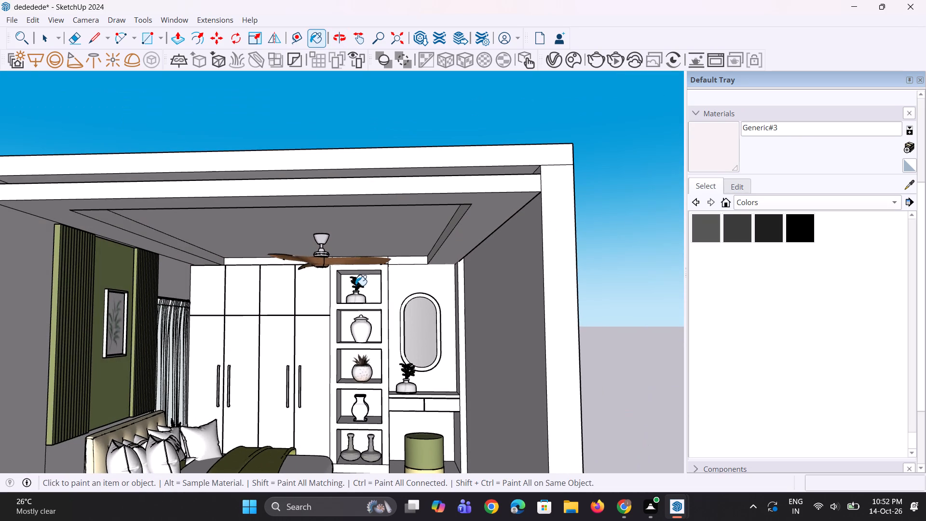
scroll(362, 270, "down", 3)
middle_click(362, 270)
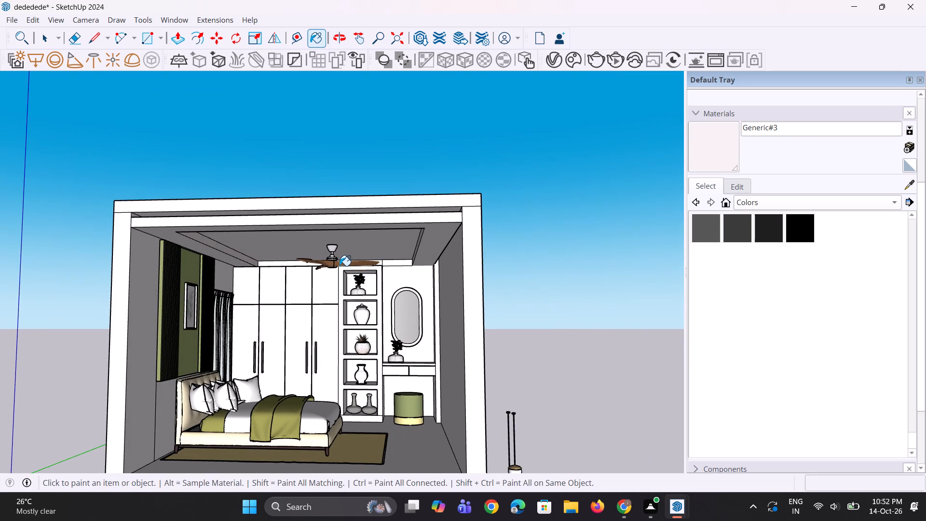
Examine the whole bedroom from its open front and closer in toward the wardrobe, shelves and dressing unit.
scroll(352, 249, "down", 5)
middle_click_drag(346, 272, 346, 274)
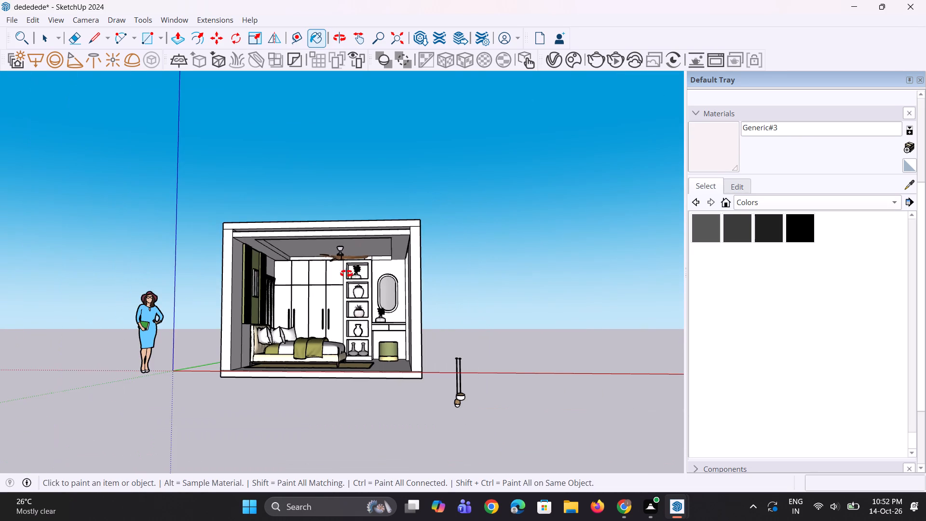
middle_click_drag(346, 274, 351, 312)
scroll(353, 369, "up", 6)
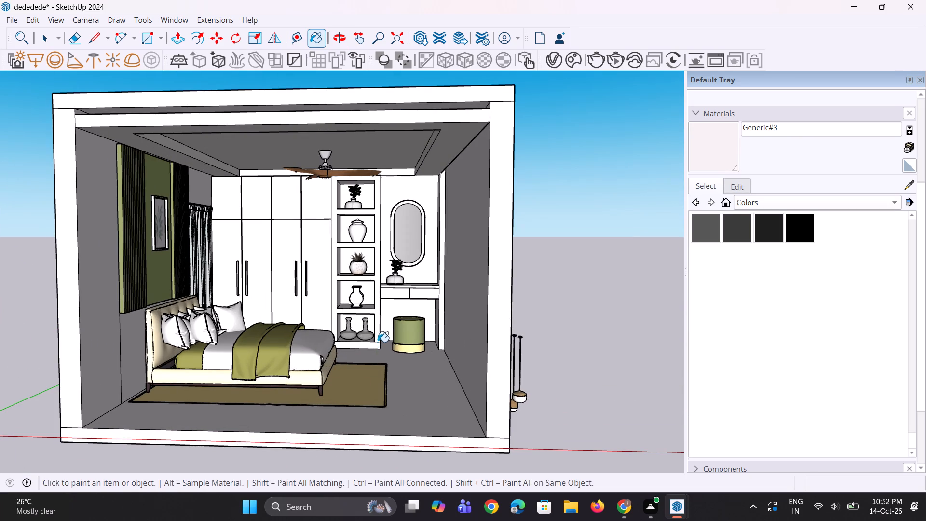
scroll(383, 321, "down", 5)
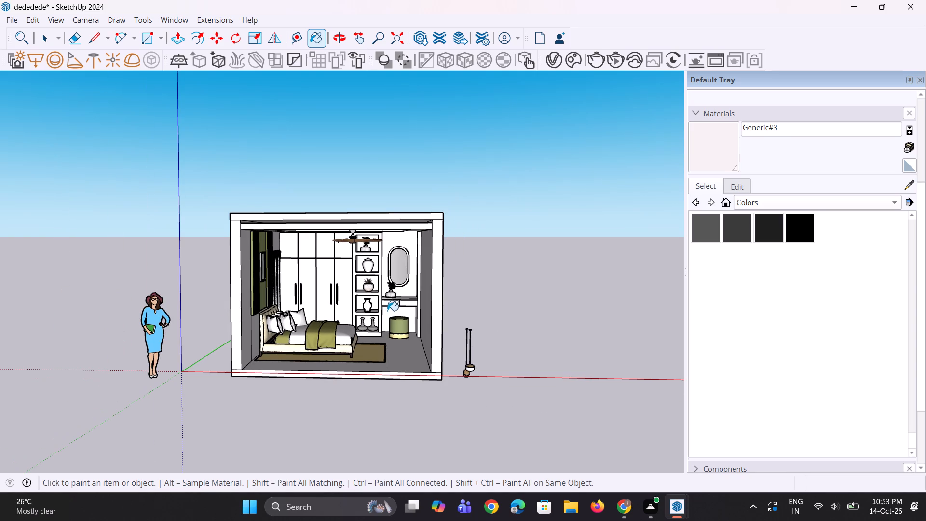
middle_click(389, 309)
scroll(366, 316, "up", 8)
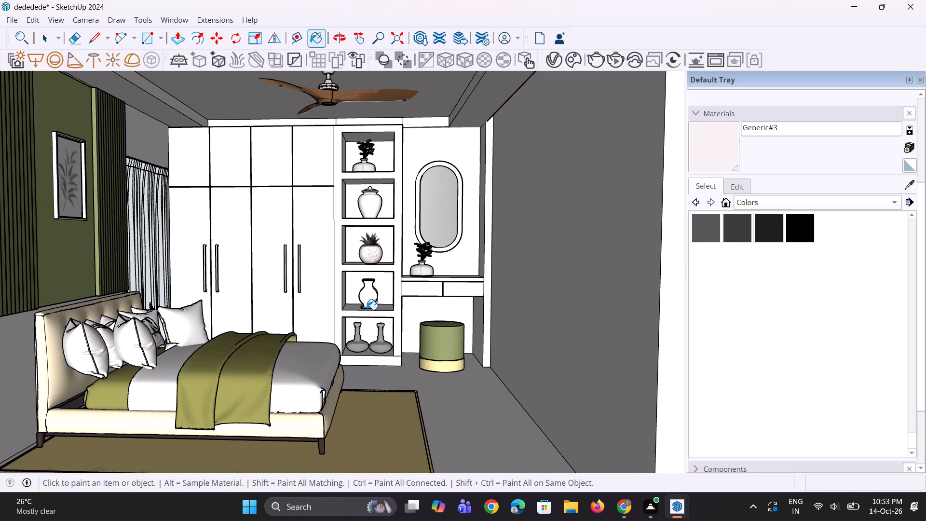
middle_click_drag(367, 309, 345, 301)
scroll(345, 301, "up", 1)
scroll(345, 301, "down", 5)
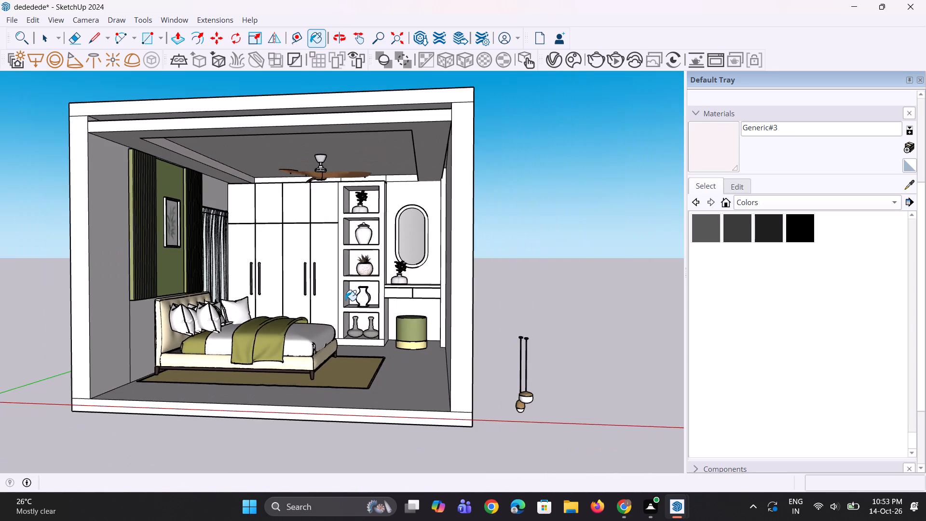
middle_click_drag(345, 301, 354, 305)
scroll(245, 271, "up", 3)
middle_click_drag(245, 270, 237, 270)
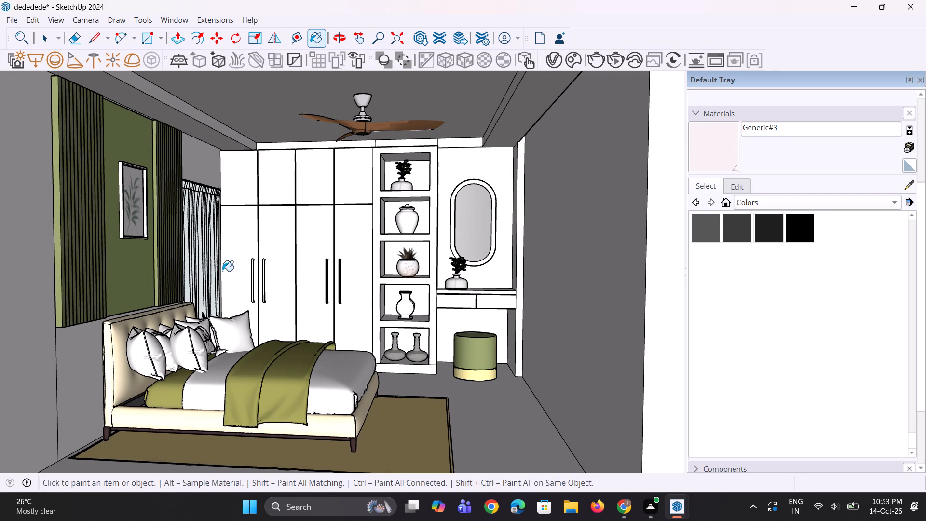
middle_click_drag(234, 283, 224, 288)
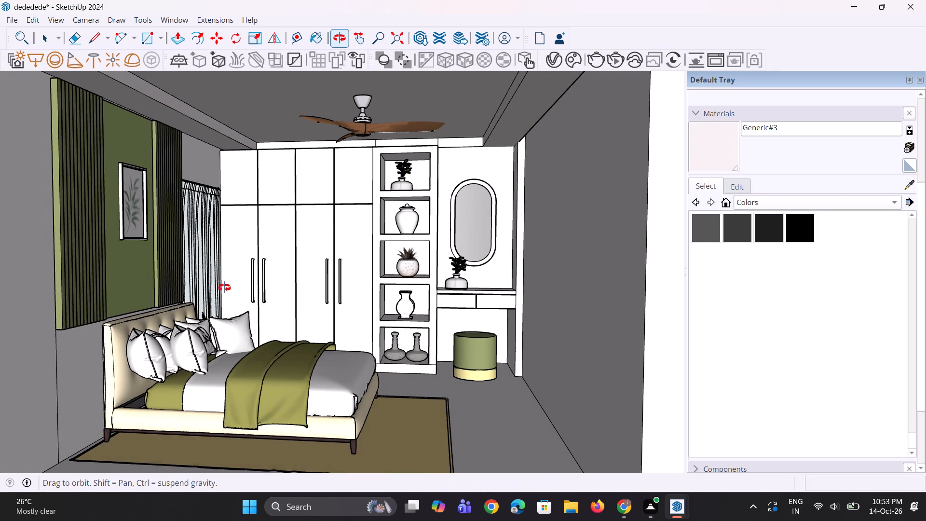
middle_click_drag(224, 288, 204, 293)
scroll(117, 287, "up", 1)
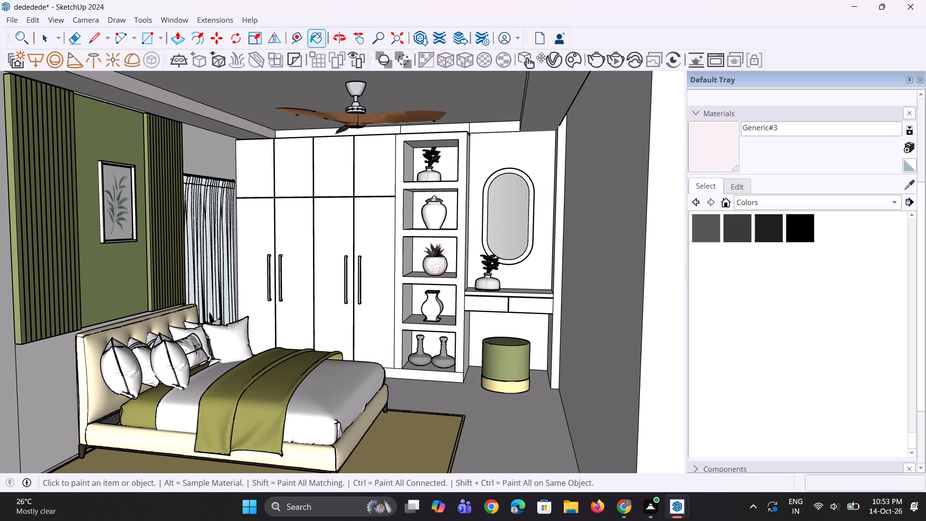
Import the Tlon Light 450 from the downloaded 3D Models > Lighting > Ceiling lights category of Chaos Cosmos.
left_click(551, 67)
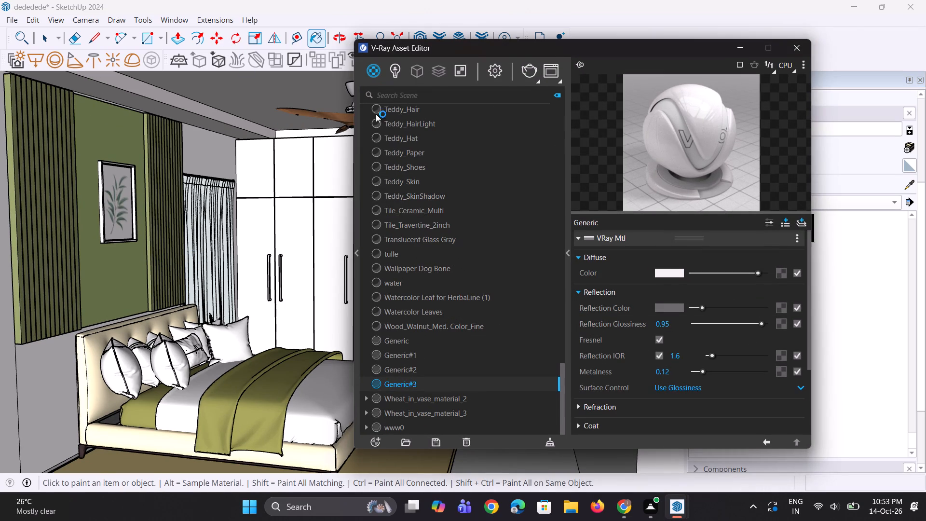
left_click(358, 256)
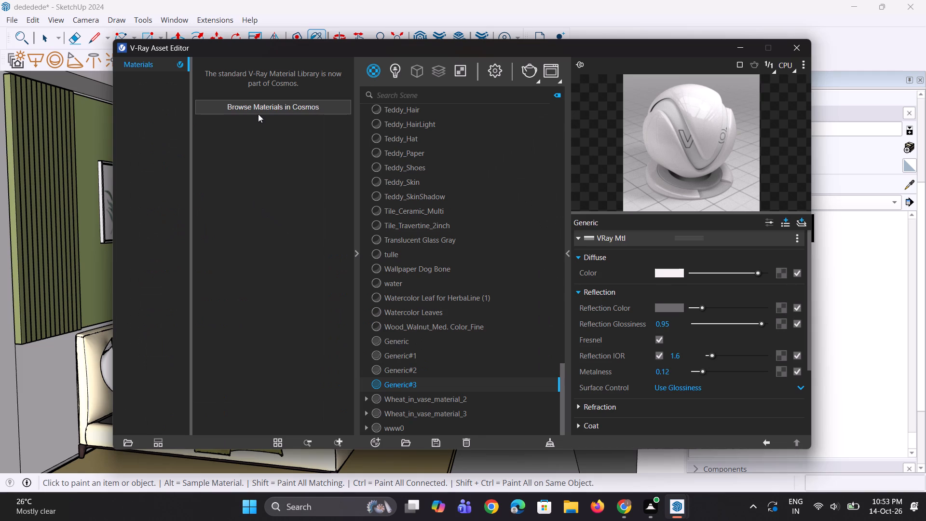
left_click(276, 107)
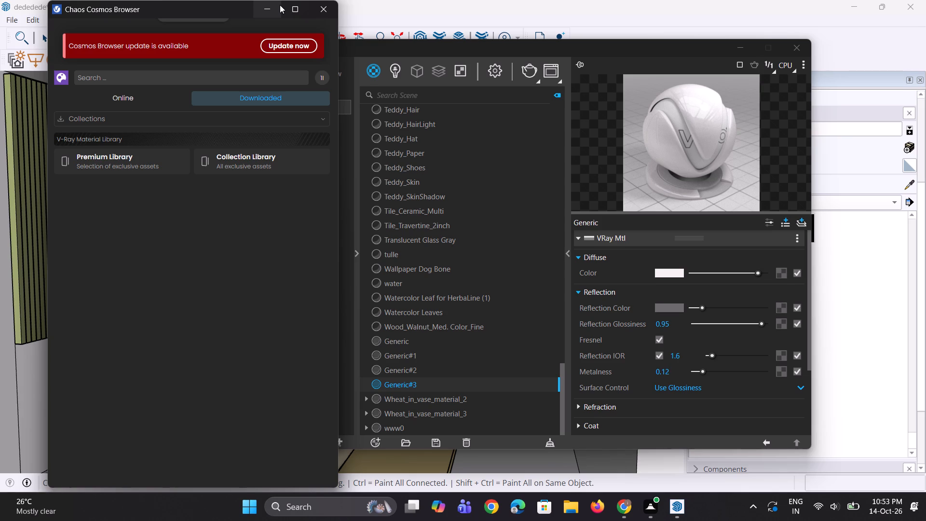
scroll(280, 5, "up", 1)
left_click(102, 126)
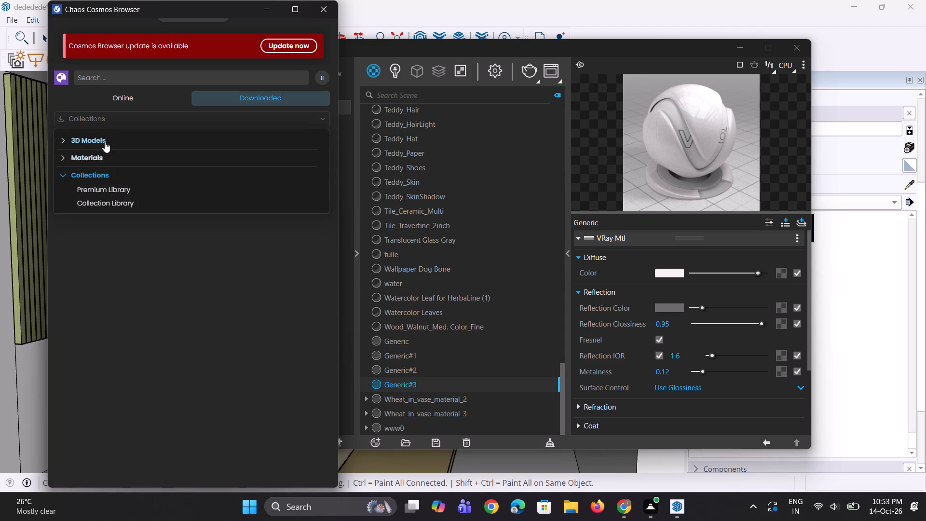
left_click(105, 142)
left_click(115, 179)
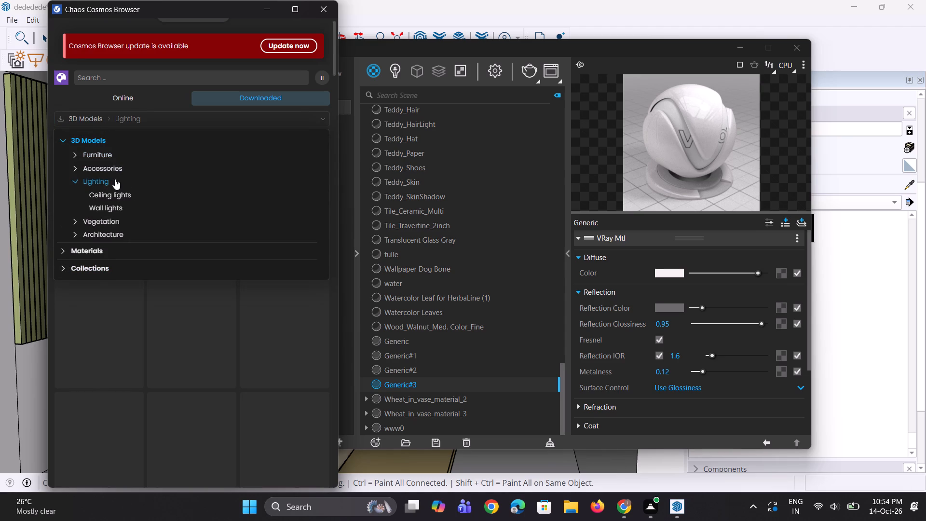
left_click(133, 198)
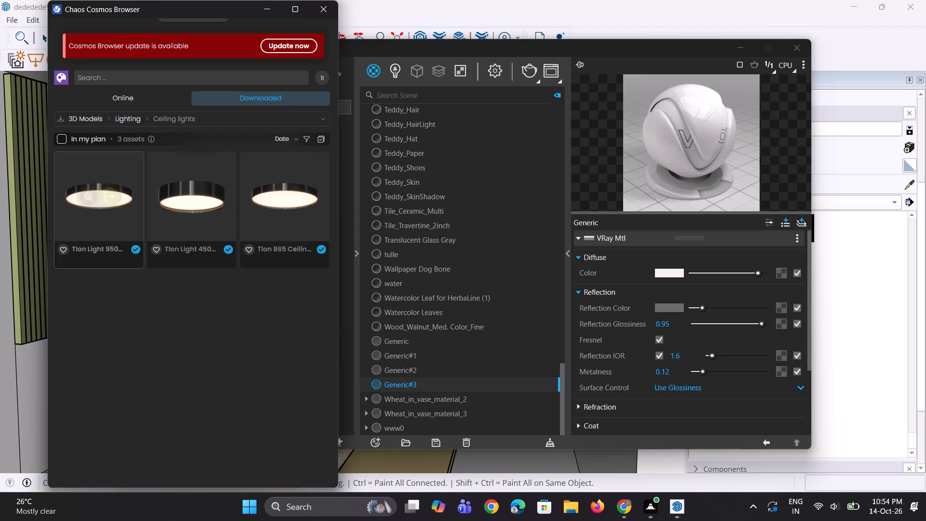
left_click(205, 196)
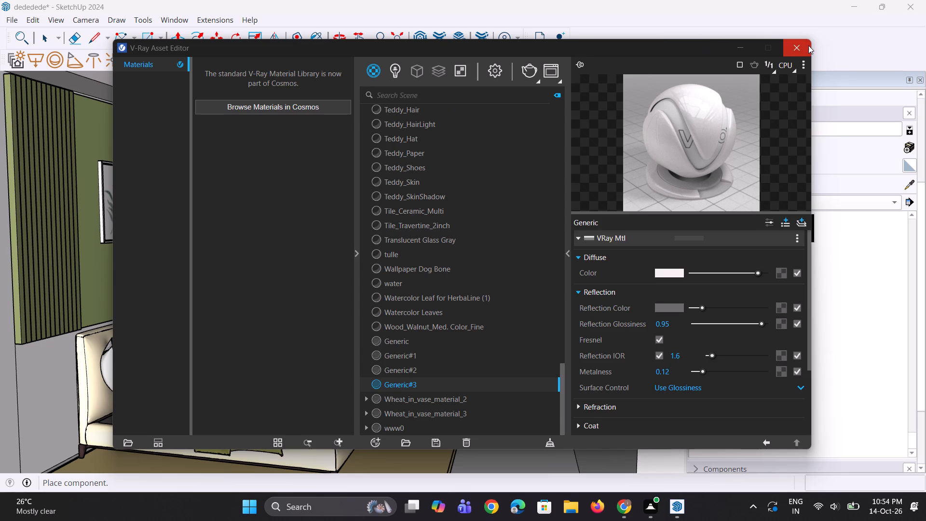
left_click(740, 49)
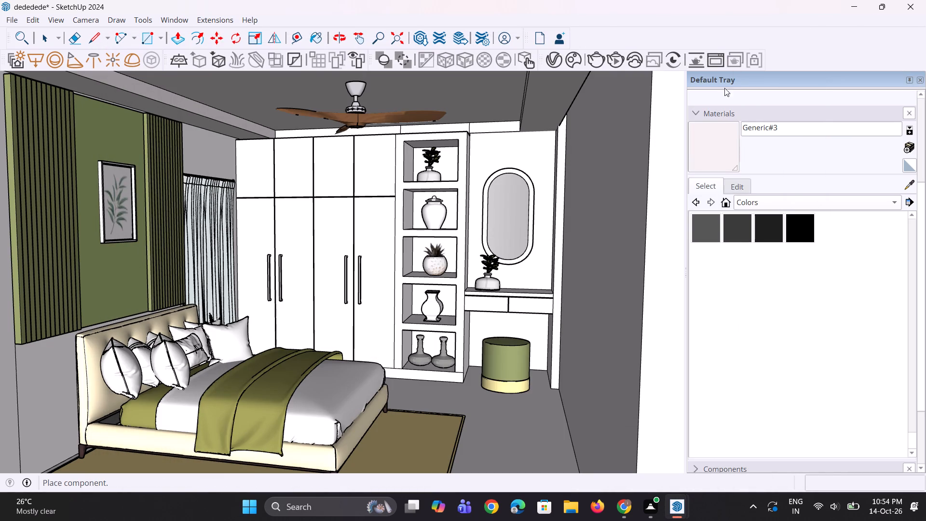
Place the Tlon ceiling light at the false ceiling's border on the dressing unit side, in front of the mirror.
scroll(505, 217, "down", 4)
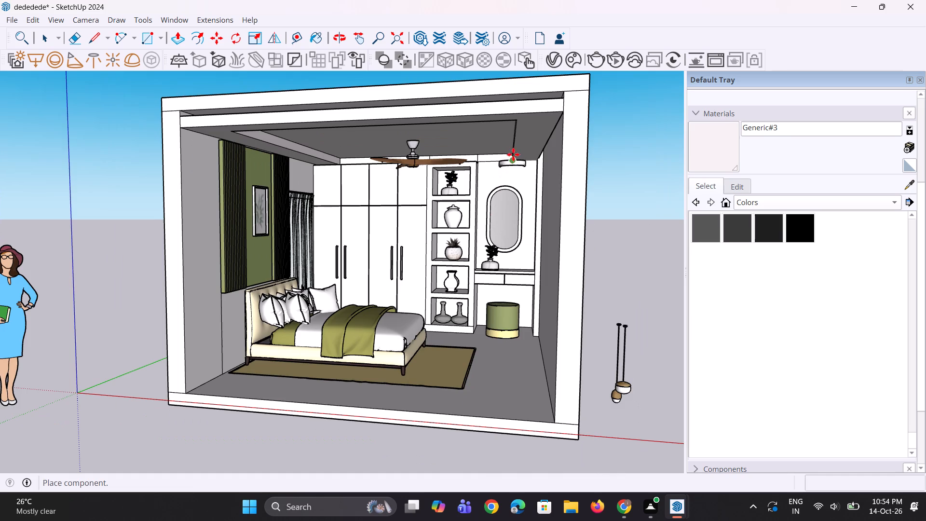
middle_click_drag(513, 154, 525, 124)
scroll(525, 124, "up", 5)
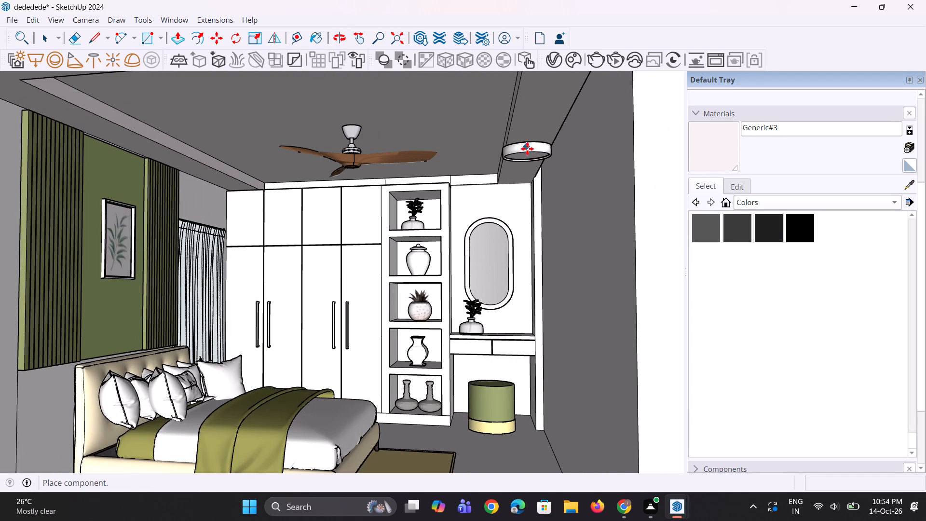
left_click(519, 160)
scroll(510, 188, "up", 1)
middle_click_drag(514, 190, 555, 206)
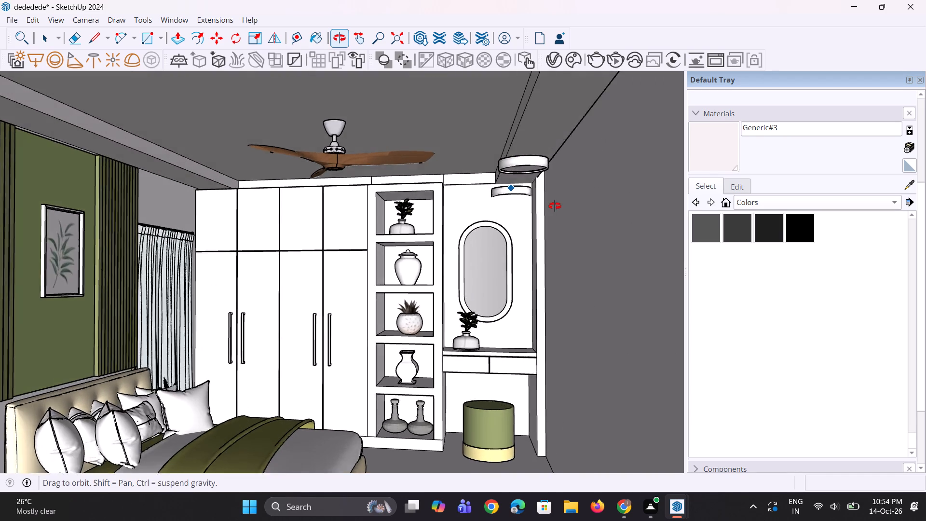
middle_click_drag(555, 206, 577, 195)
key("space")
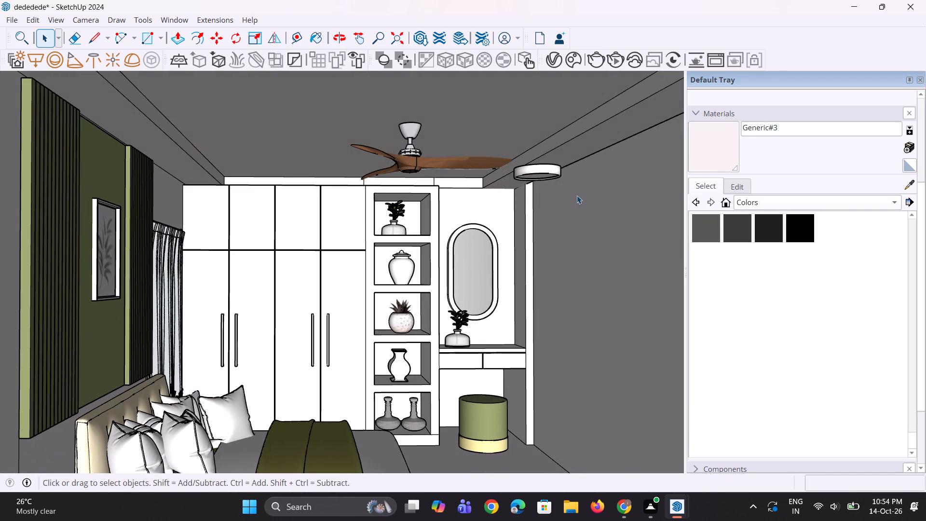
Scale the ceiling light down uniformly to about 0.41 of its size.
scroll(541, 182, "up", 2)
left_click(544, 175)
scroll(544, 175, "up", 2)
key("s")
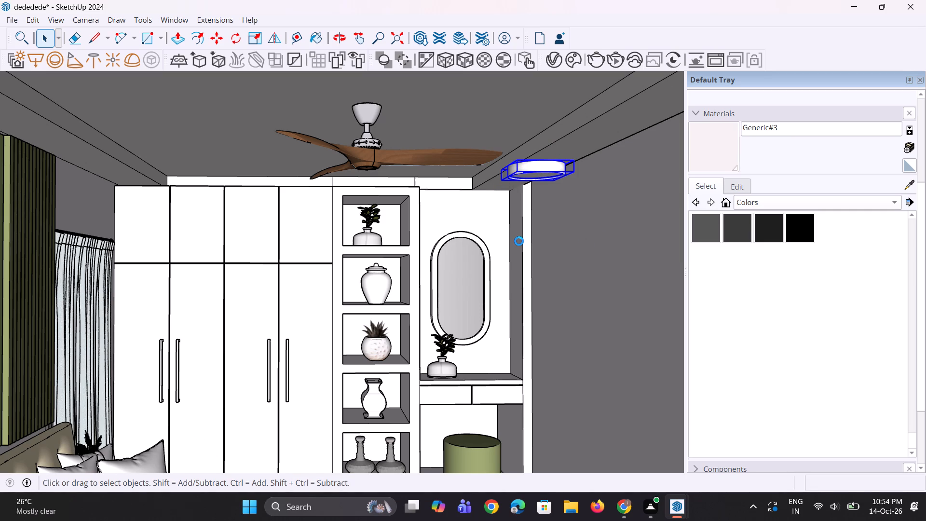
scroll(515, 241, "down", 2)
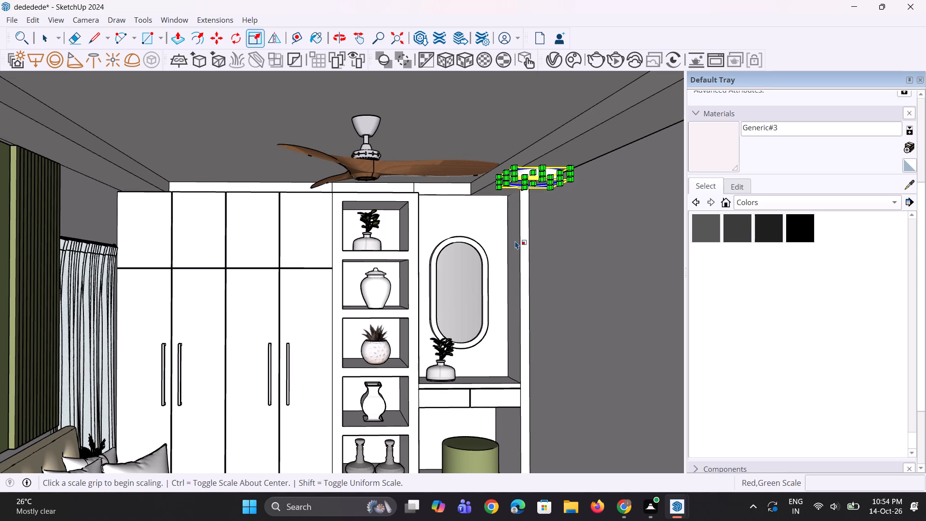
scroll(614, 149, "up", 2)
scroll(578, 168, "up", 2)
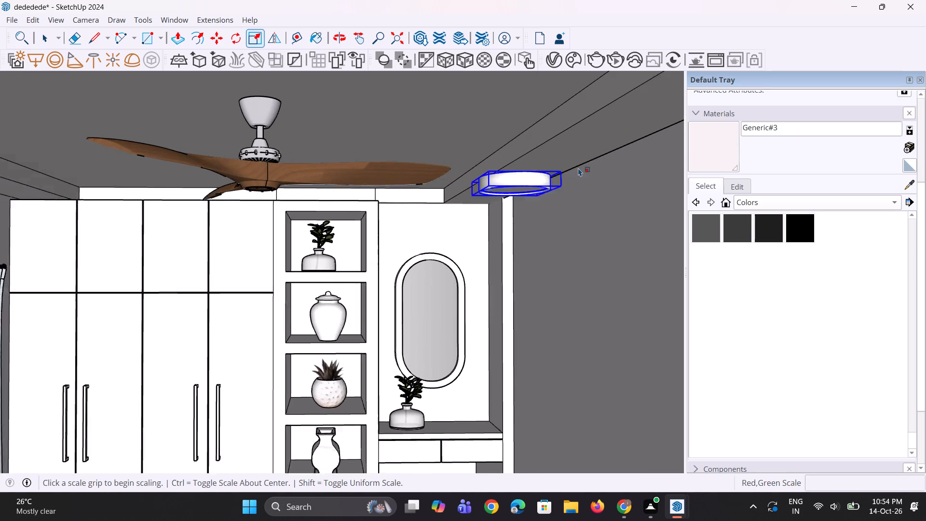
left_click(461, 201)
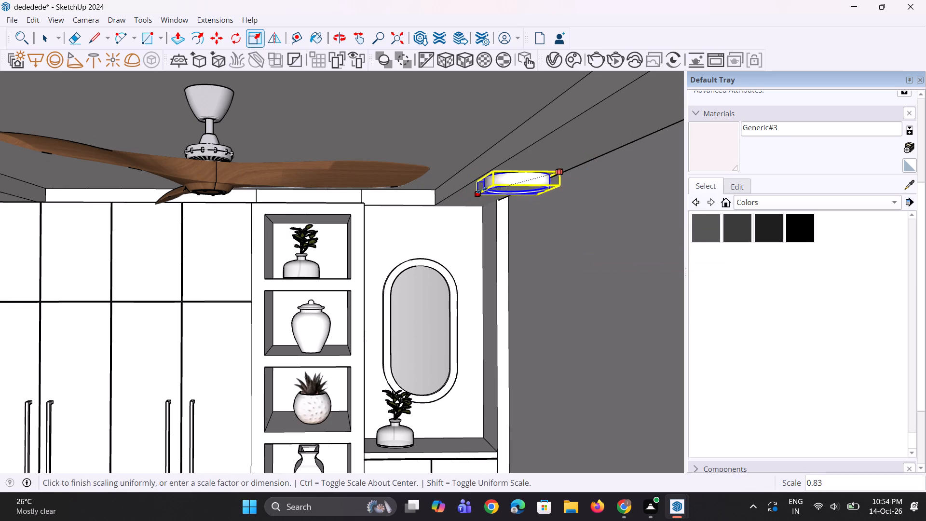
left_click(520, 170)
Move the scaled light up about 1/4" along the blue axis into the false ceiling's border.
scroll(569, 195, "up", 1)
middle_click_drag(569, 195, 568, 165)
scroll(563, 142, "up", 2)
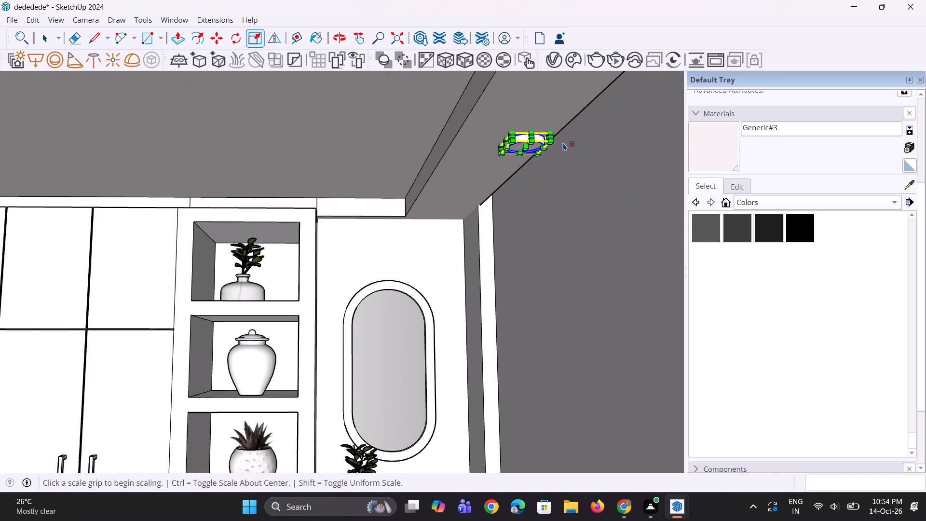
scroll(563, 142, "up", 2)
key("m")
middle_click_drag(541, 149, 546, 184)
scroll(546, 184, "up", 3)
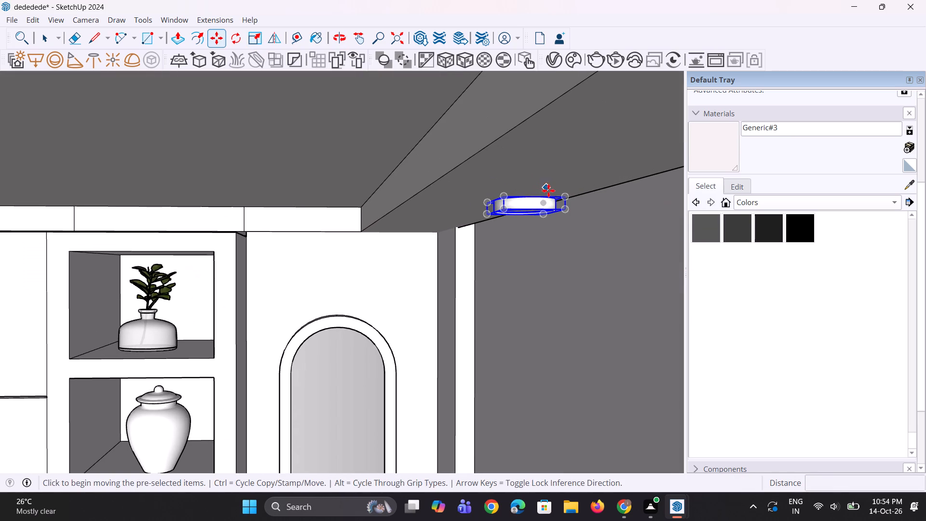
left_click(565, 197)
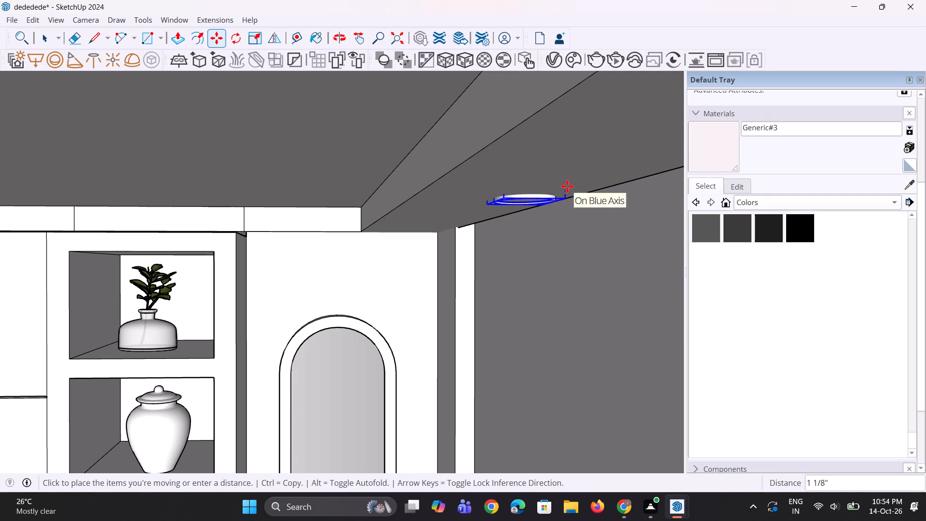
left_click(567, 189)
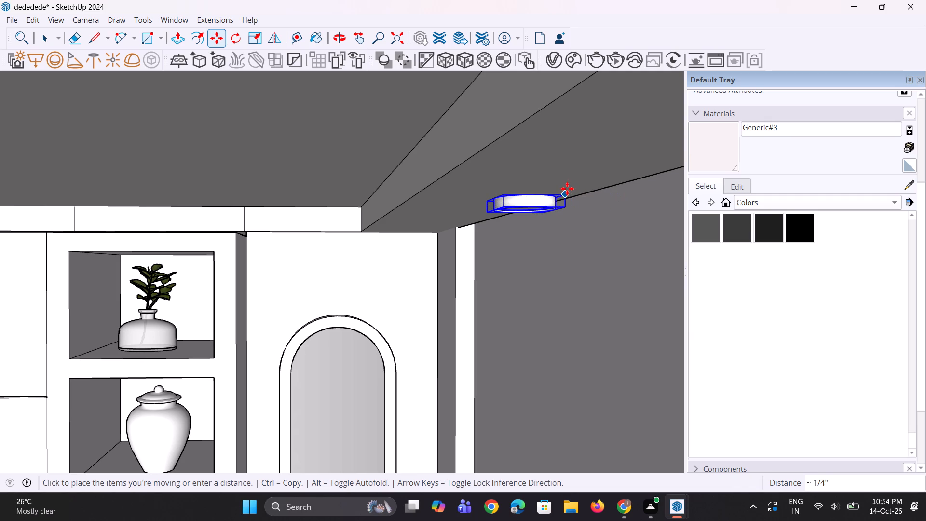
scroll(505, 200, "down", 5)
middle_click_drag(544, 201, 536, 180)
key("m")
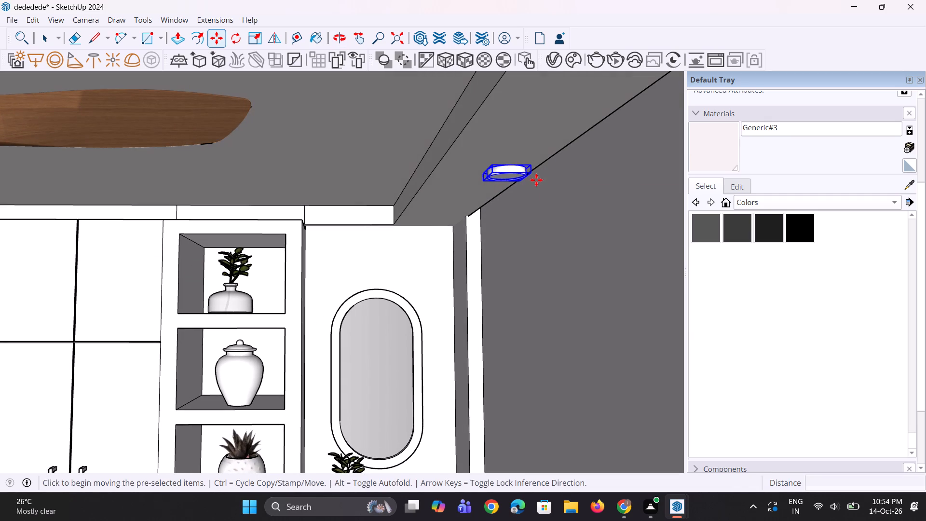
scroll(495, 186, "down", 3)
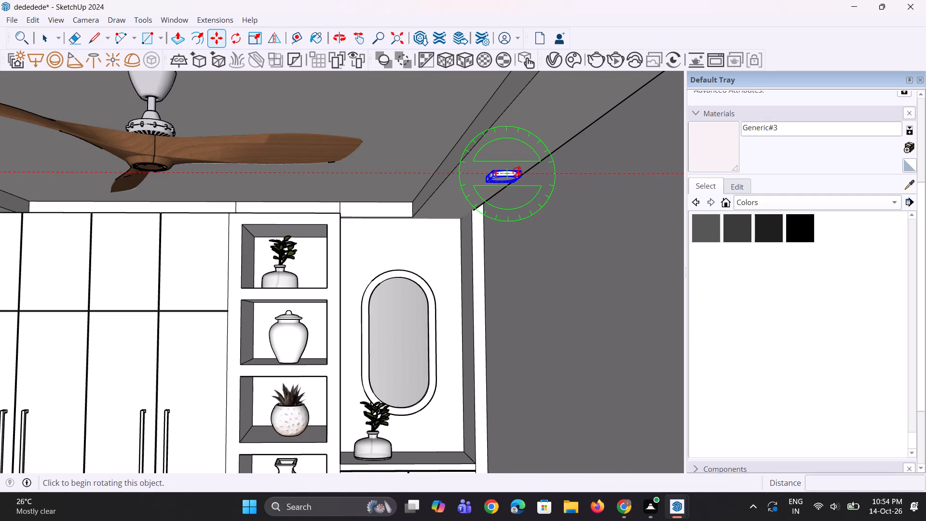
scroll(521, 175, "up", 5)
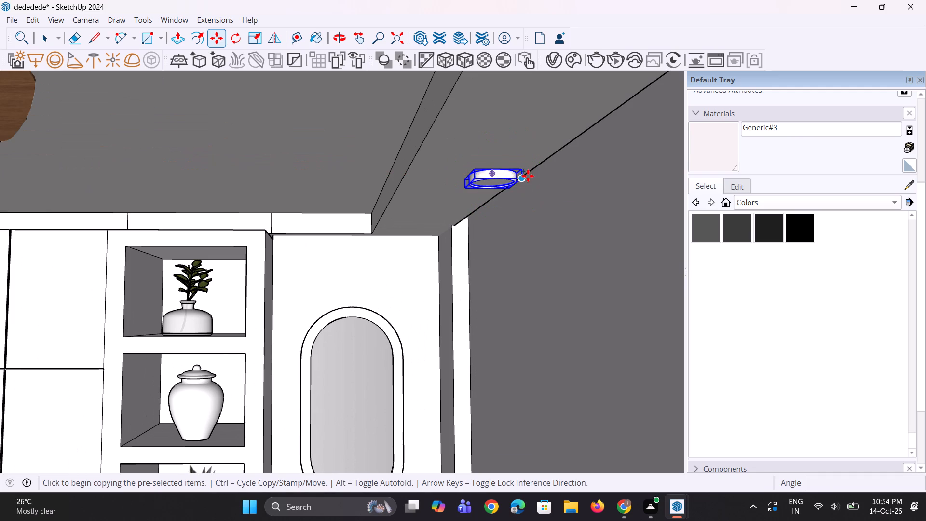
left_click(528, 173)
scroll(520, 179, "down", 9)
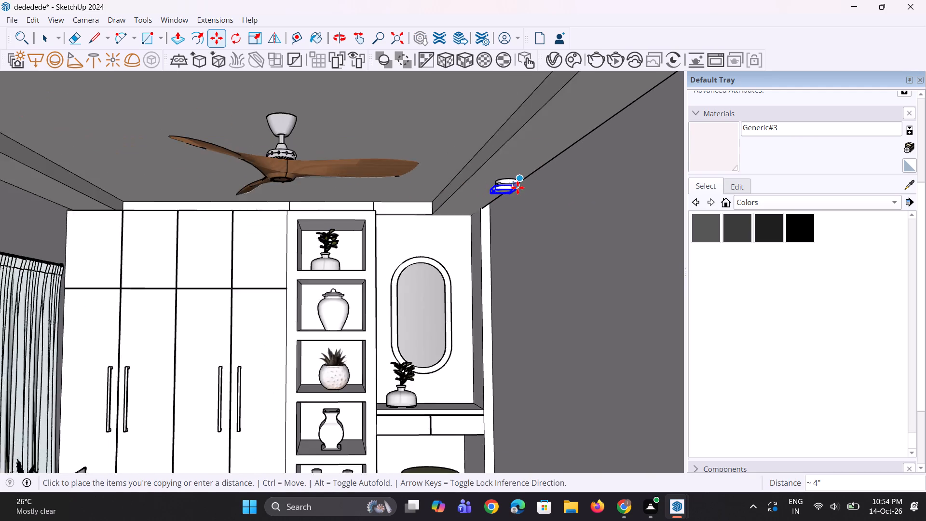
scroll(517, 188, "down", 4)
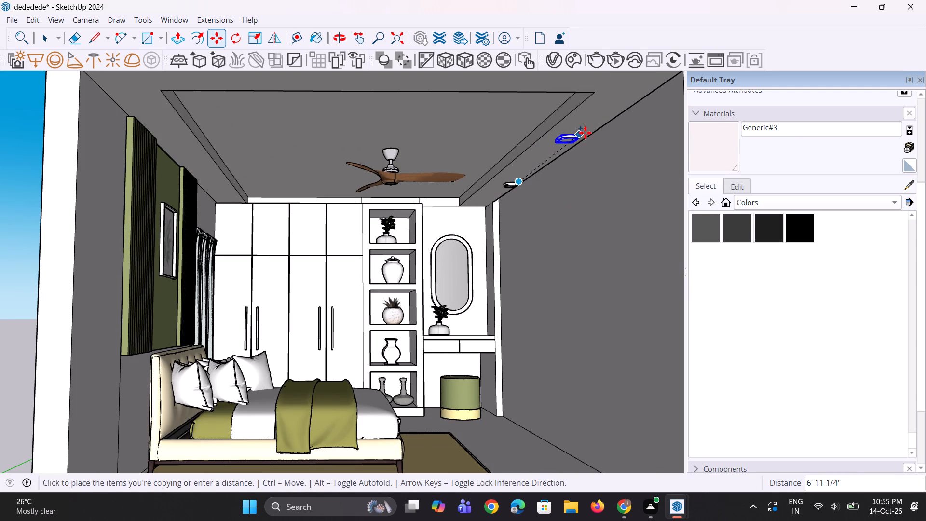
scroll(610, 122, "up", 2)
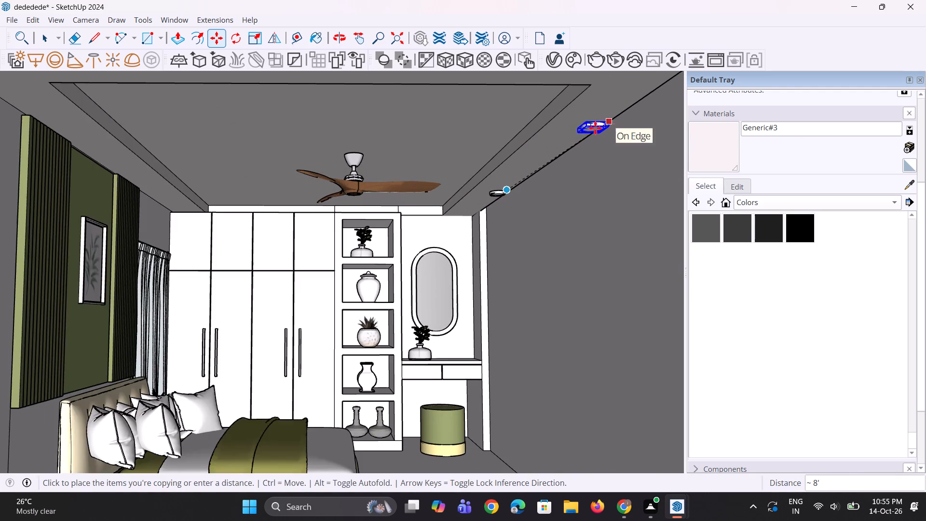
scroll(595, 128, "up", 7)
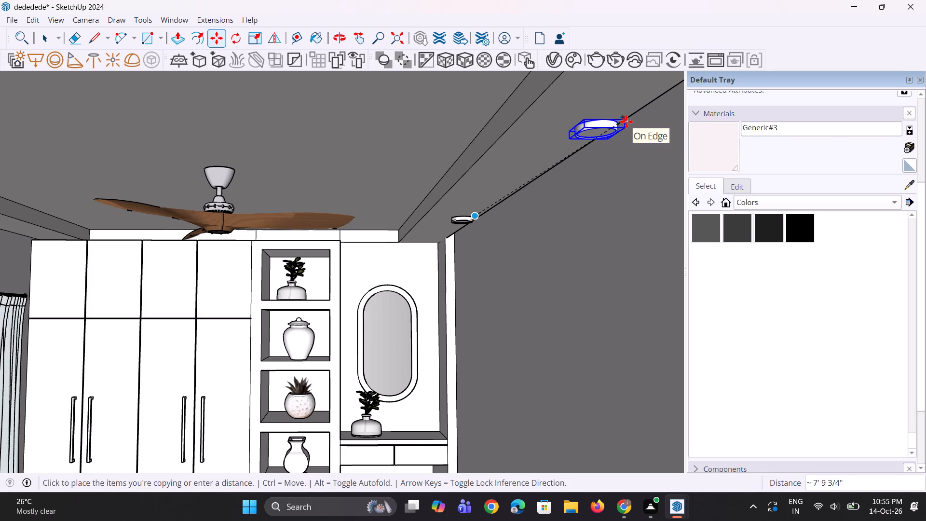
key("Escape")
Move the ceiling light away from the side wall, toward the middle of the false ceiling's border near the dressing unit.
scroll(492, 202, "up", 7)
key("space")
scroll(465, 227, "up", 3)
key("space")
left_click(466, 221)
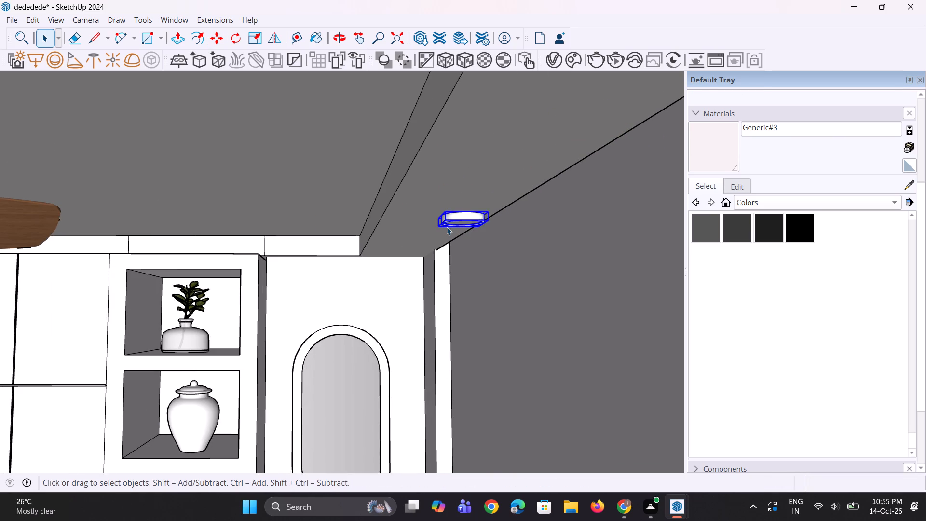
scroll(447, 227, "up", 3)
key("m")
scroll(438, 214, "up", 6)
left_click(450, 202)
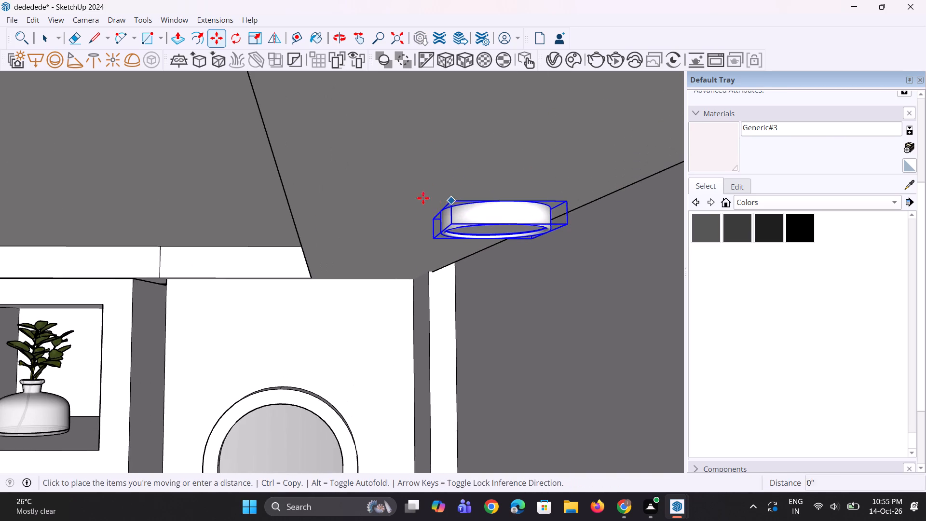
left_click(395, 195)
scroll(377, 224, "down", 10)
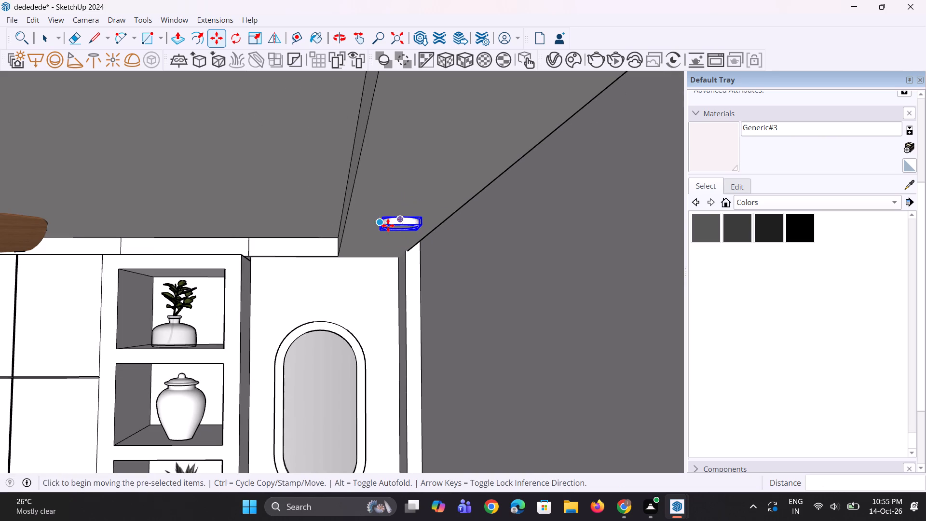
Copy the ceiling light about 5' 10 1/2" along the false ceiling's border, away from the dressing unit.
key("m")
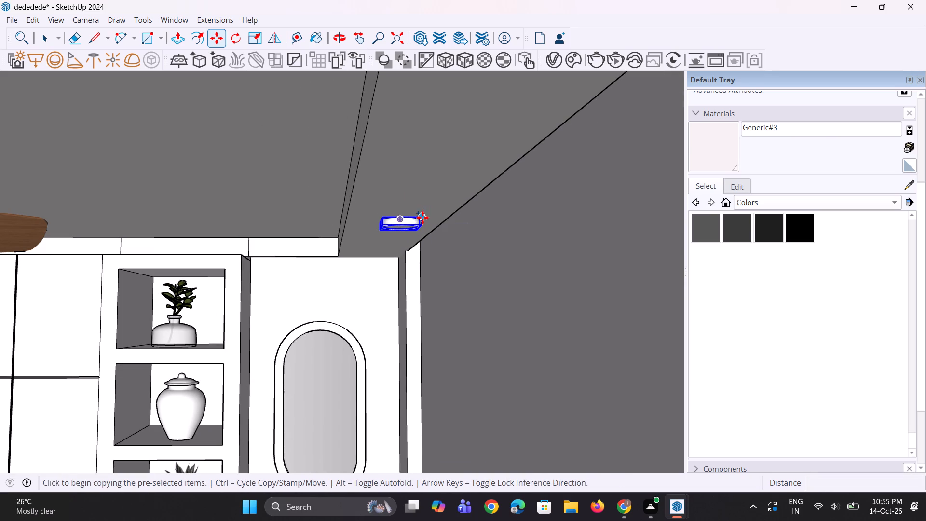
left_click(422, 218)
scroll(438, 190, "down", 8)
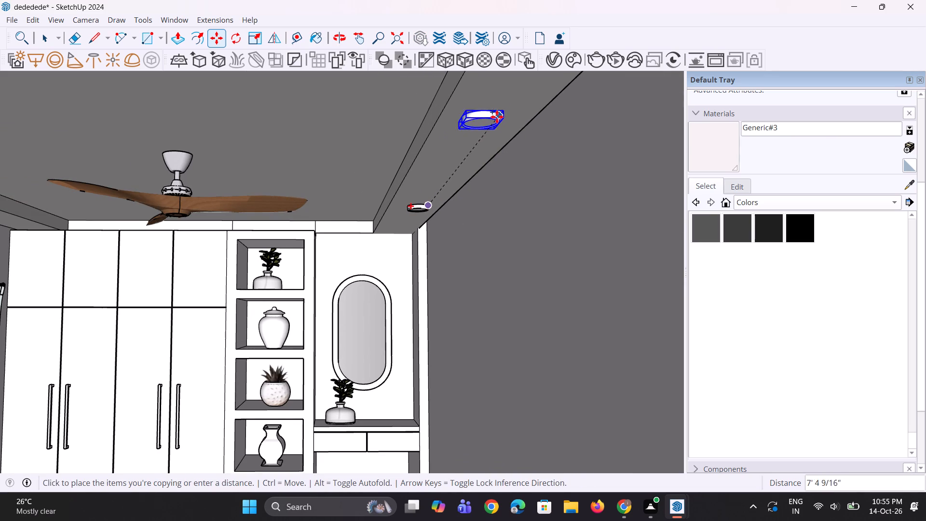
scroll(420, 246, "down", 4)
scroll(457, 163, "up", 2)
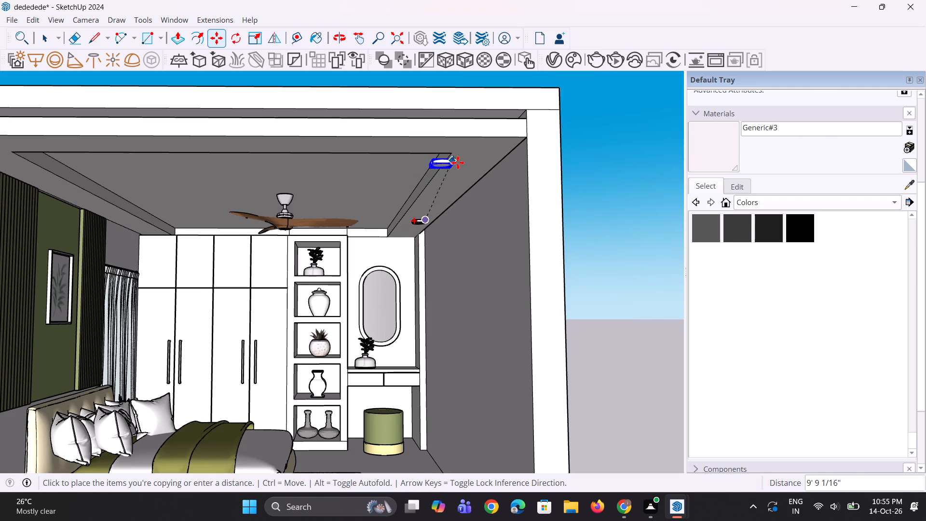
scroll(471, 164, "up", 4)
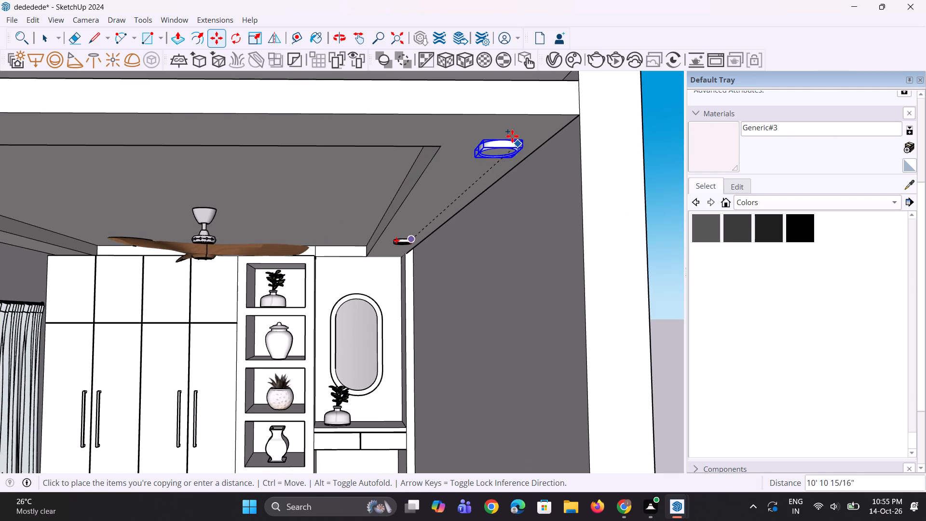
scroll(462, 195, "up", 17)
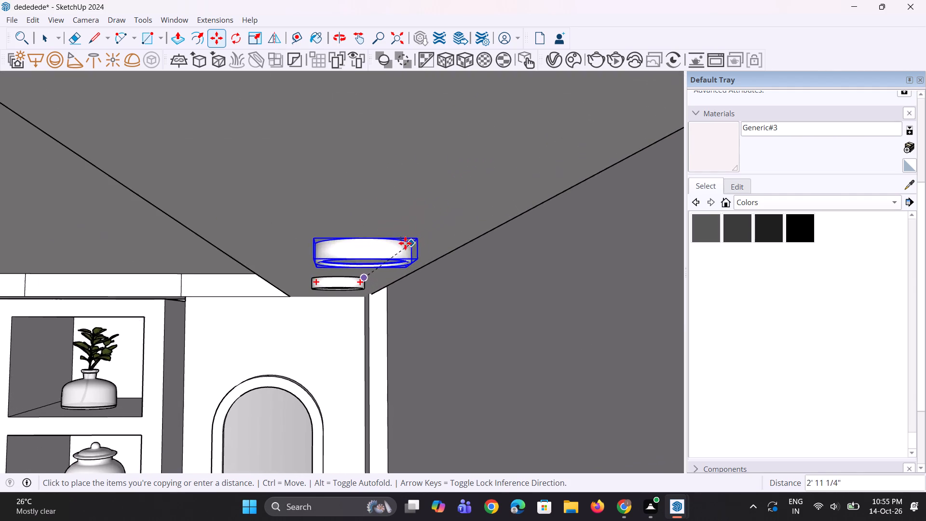
middle_click_drag(370, 229, 361, 227)
scroll(361, 227, "up", 1)
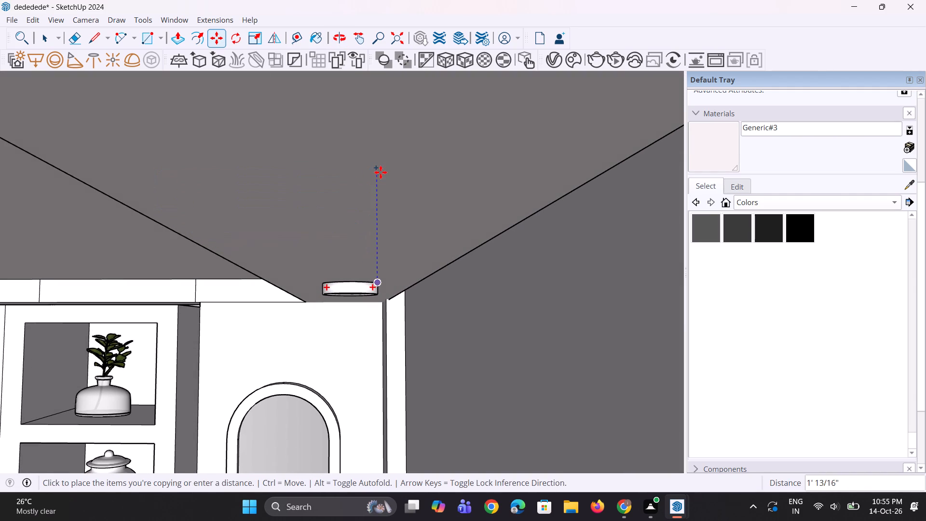
scroll(382, 171, "down", 15)
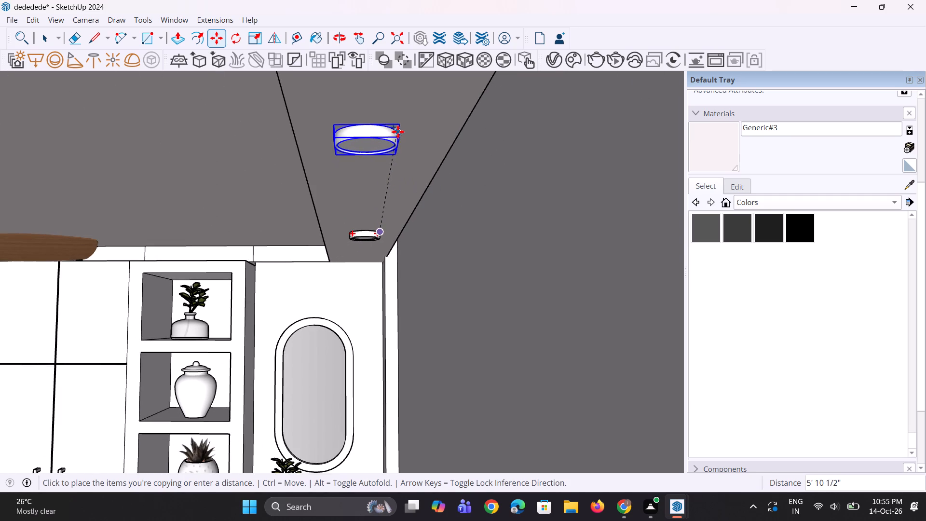
left_click(398, 132)
Move the copied ceiling light up about 3/4" along the blue axis into the false ceiling's border.
right_click_drag(400, 174, 390, 216)
middle_click_drag(400, 183, 383, 227)
scroll(382, 223, "down", 9)
middle_click_drag(381, 218, 373, 236)
scroll(378, 209, "up", 3)
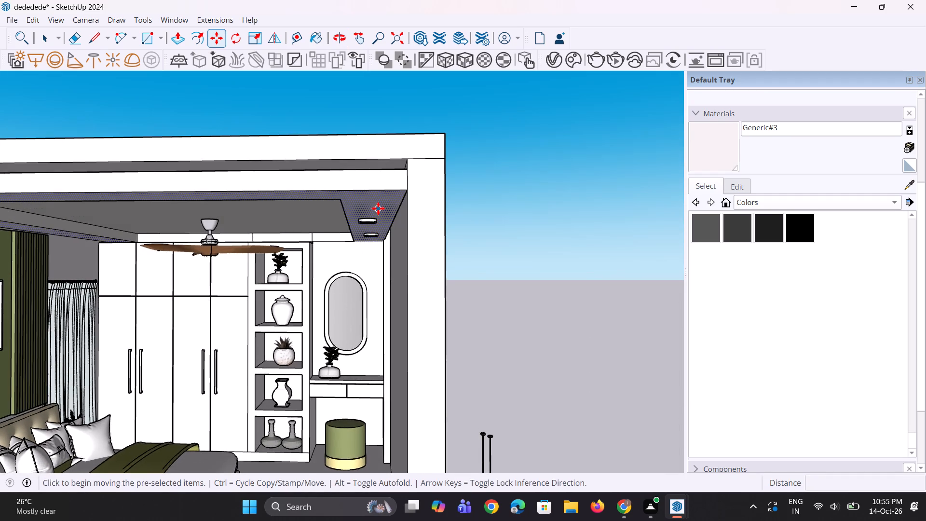
scroll(378, 208, "up", 7)
key("space")
key("space")
left_click(367, 238)
scroll(369, 234, "up", 4)
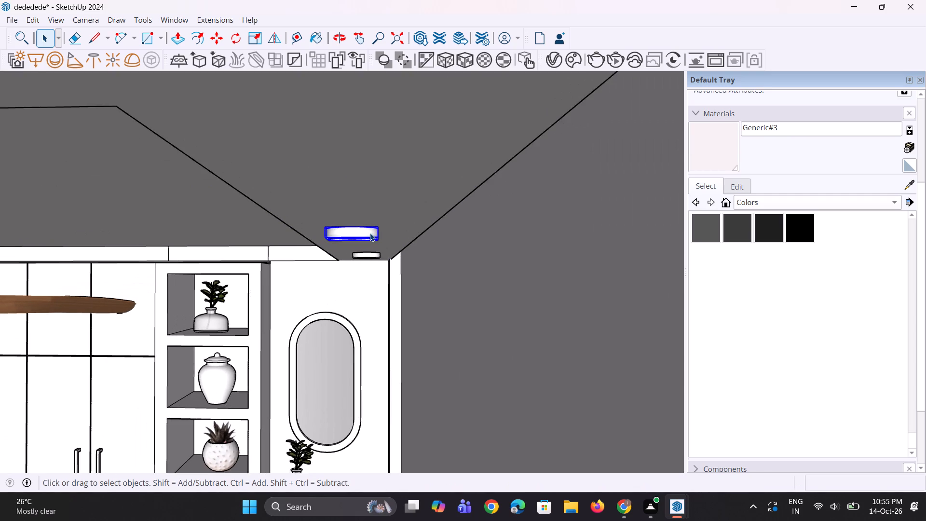
key("m")
left_click(381, 226)
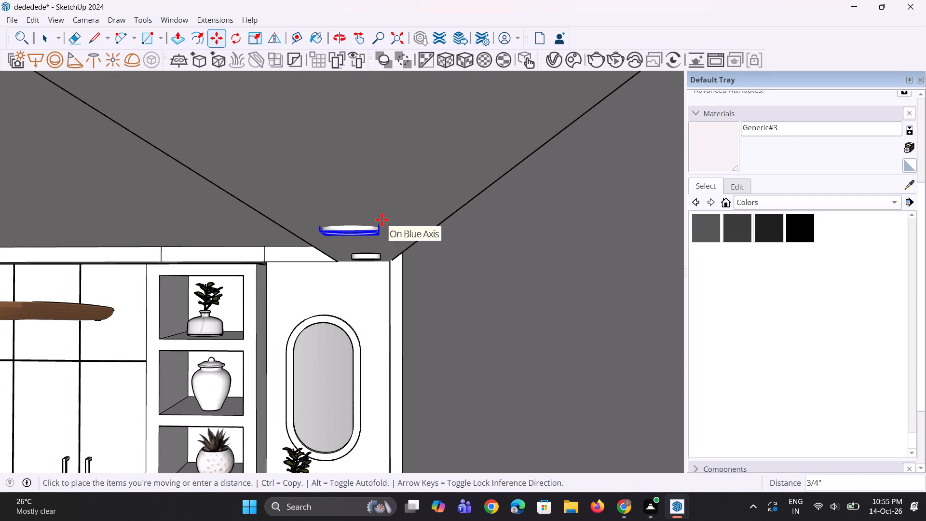
left_click(382, 219)
middle_click_drag(377, 242, 380, 228)
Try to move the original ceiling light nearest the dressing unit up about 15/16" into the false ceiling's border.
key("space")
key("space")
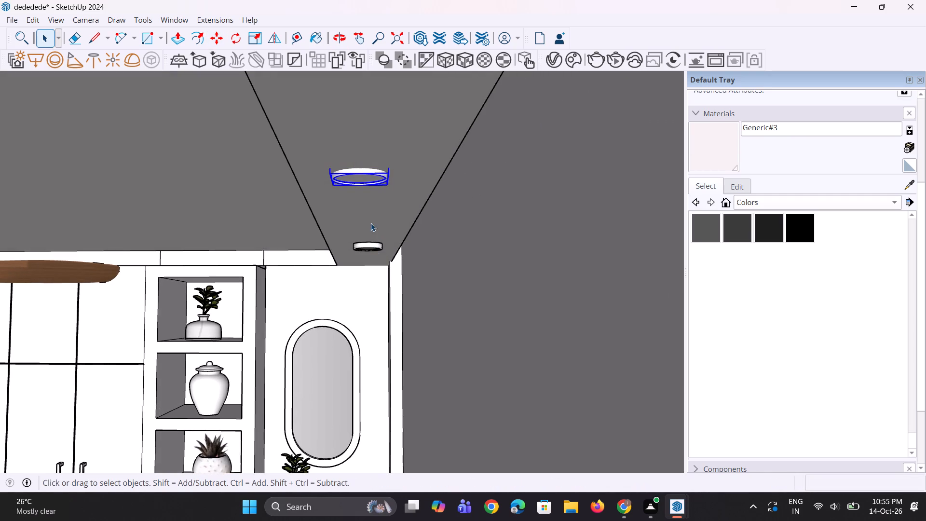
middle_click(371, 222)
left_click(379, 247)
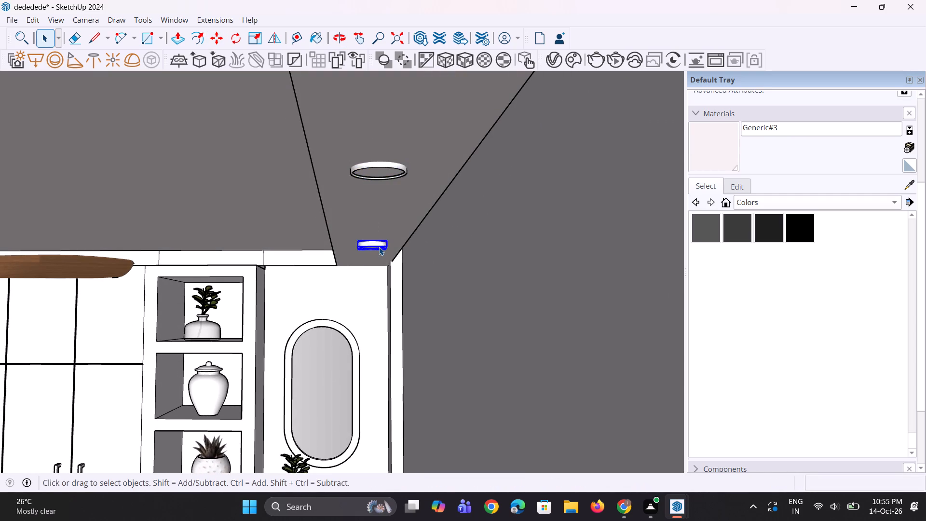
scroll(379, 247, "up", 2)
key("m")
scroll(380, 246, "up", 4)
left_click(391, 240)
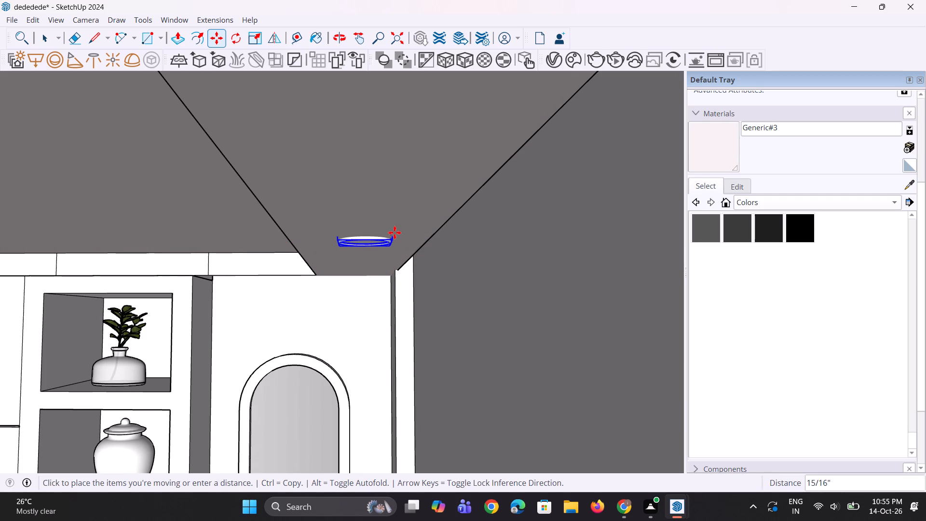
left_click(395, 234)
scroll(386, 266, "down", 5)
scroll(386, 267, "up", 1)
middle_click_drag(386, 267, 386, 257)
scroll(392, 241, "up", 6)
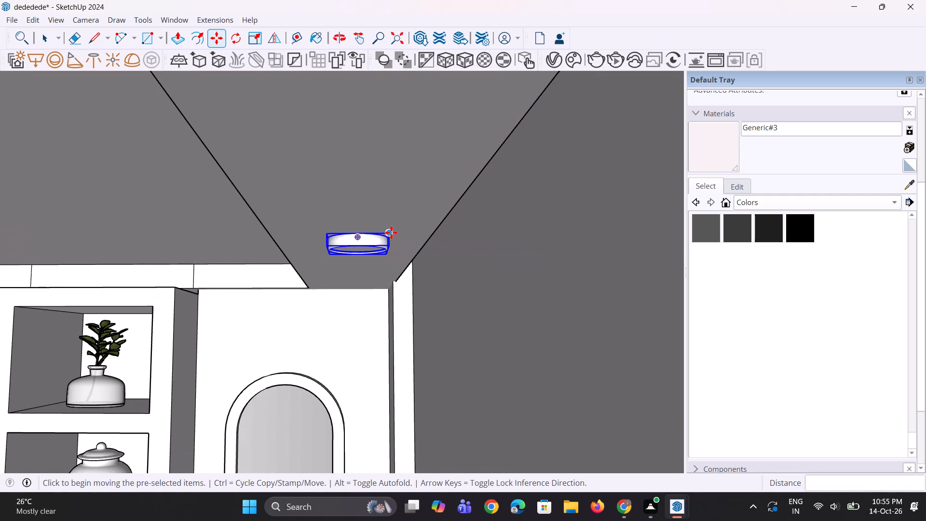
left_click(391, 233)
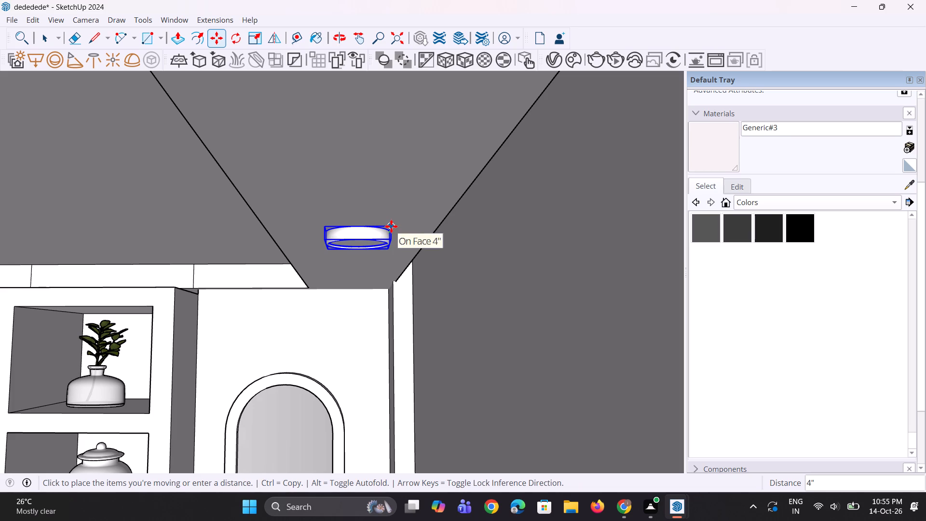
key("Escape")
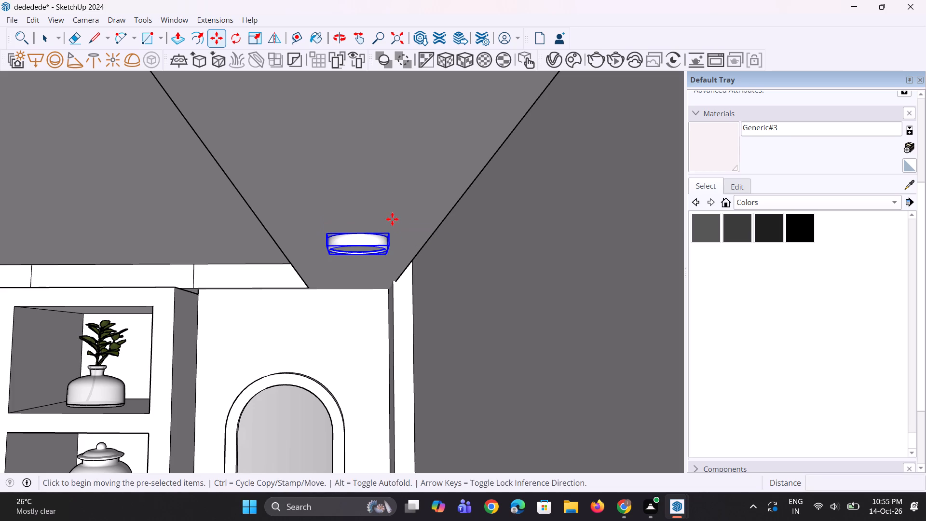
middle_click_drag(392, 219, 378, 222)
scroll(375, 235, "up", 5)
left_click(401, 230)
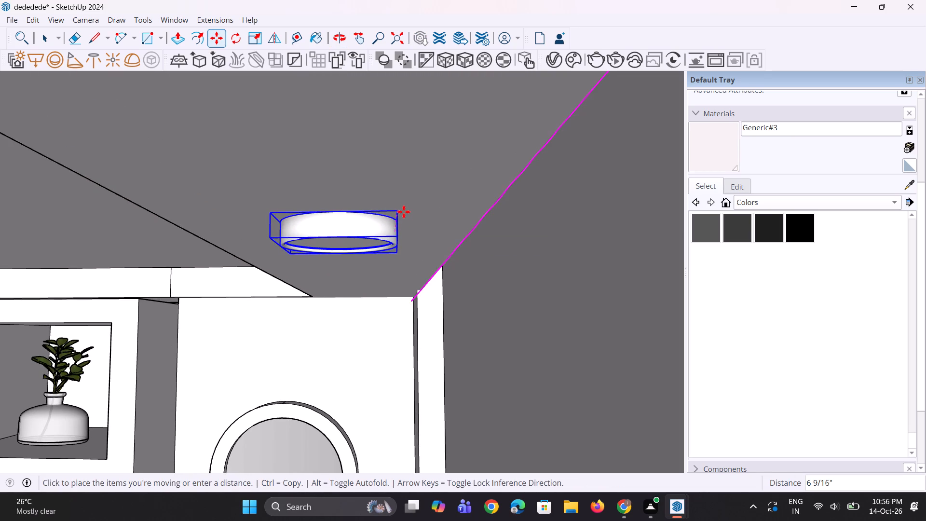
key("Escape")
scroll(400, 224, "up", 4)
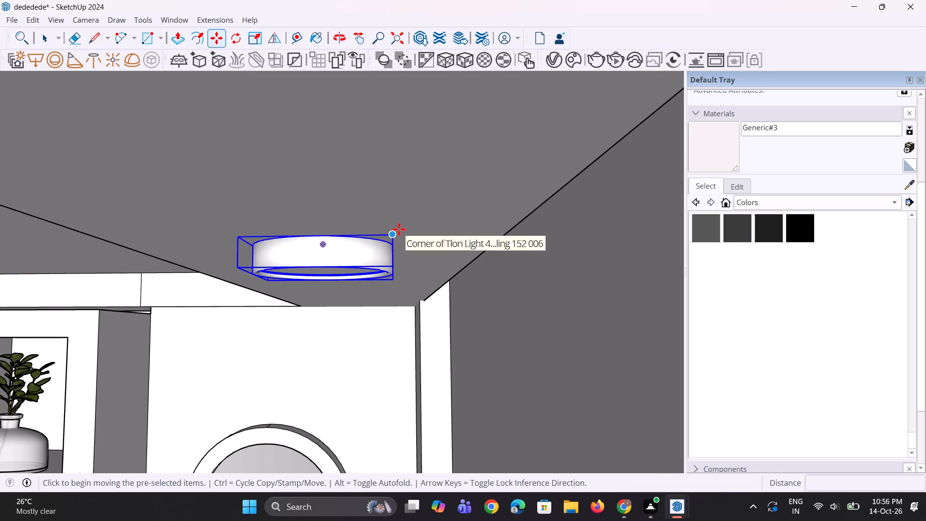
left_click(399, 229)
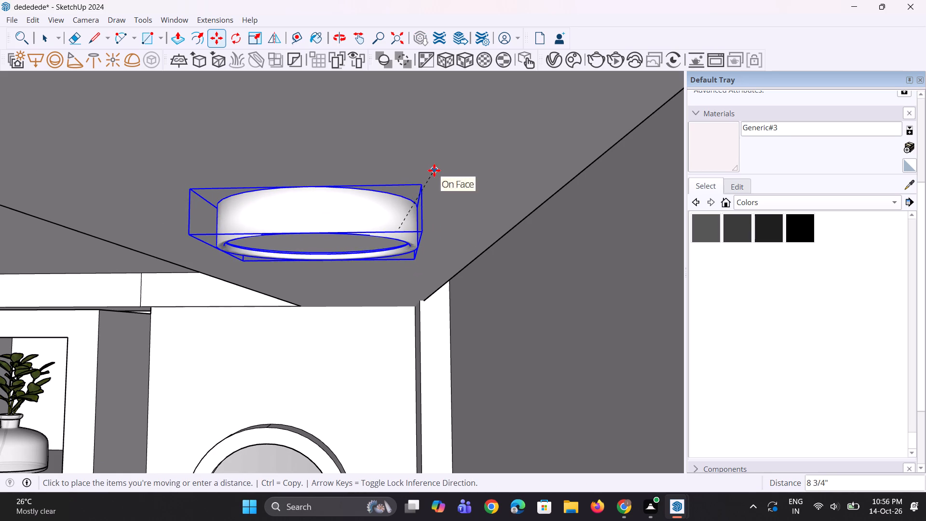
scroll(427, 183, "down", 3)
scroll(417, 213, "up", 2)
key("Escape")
Delete the original ceiling light nearest the dressing unit.
scroll(399, 241, "up", 2)
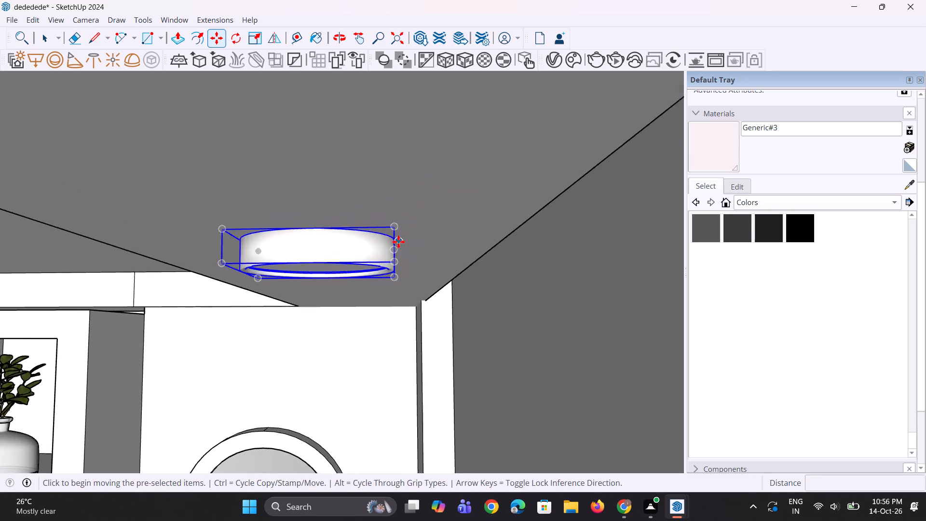
scroll(398, 242, "up", 1)
left_click(393, 286)
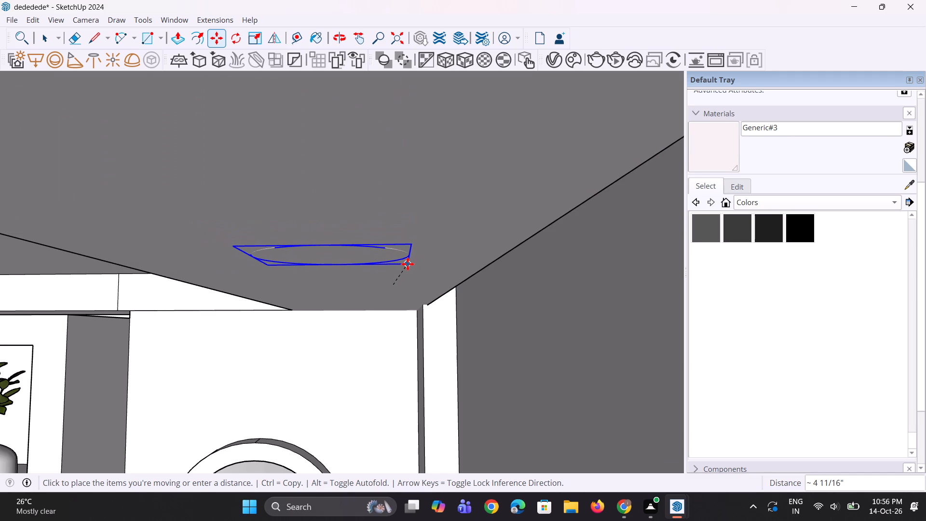
key("Delete")
key("BackSpace")
Copy the remaining ceiling light about 5' 4" along the false ceiling's border toward the dressing unit.
scroll(408, 264, "down", 4)
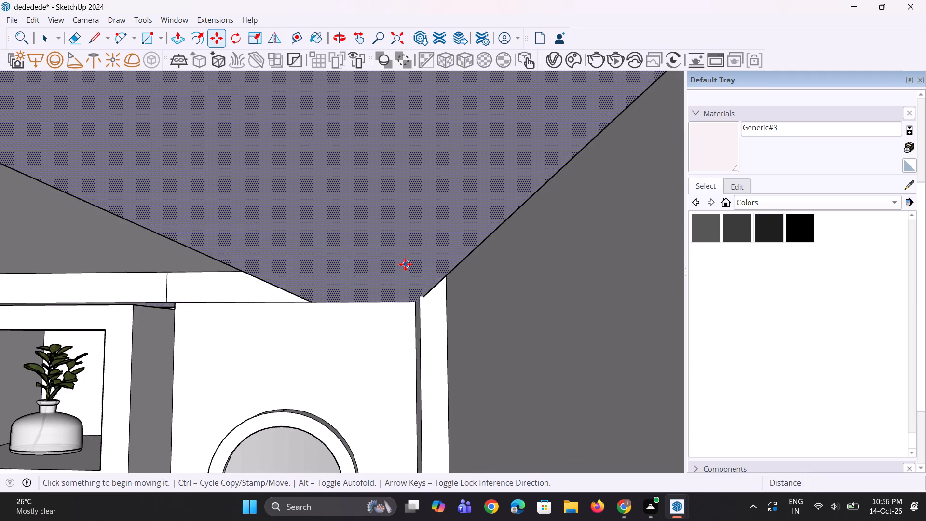
scroll(405, 264, "down", 18)
middle_click(403, 264)
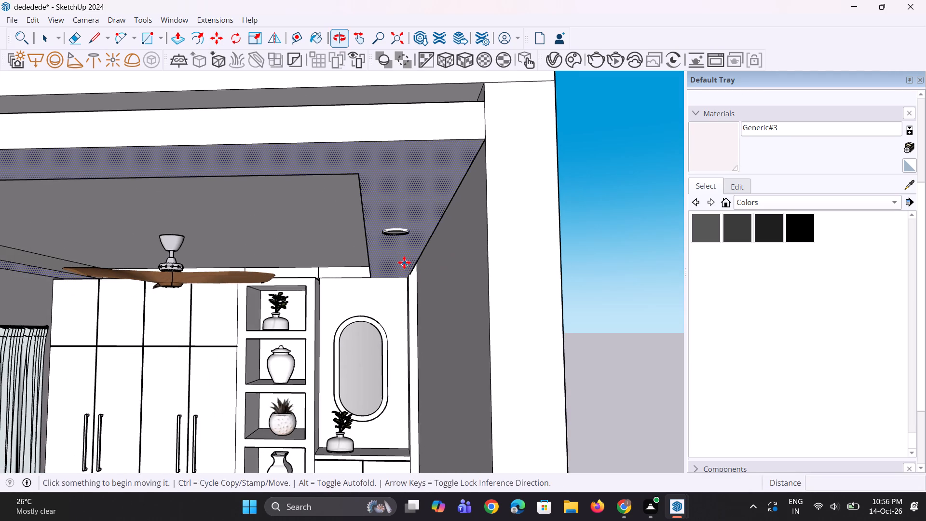
key("space")
key("space")
scroll(375, 239, "up", 5)
left_click(407, 232)
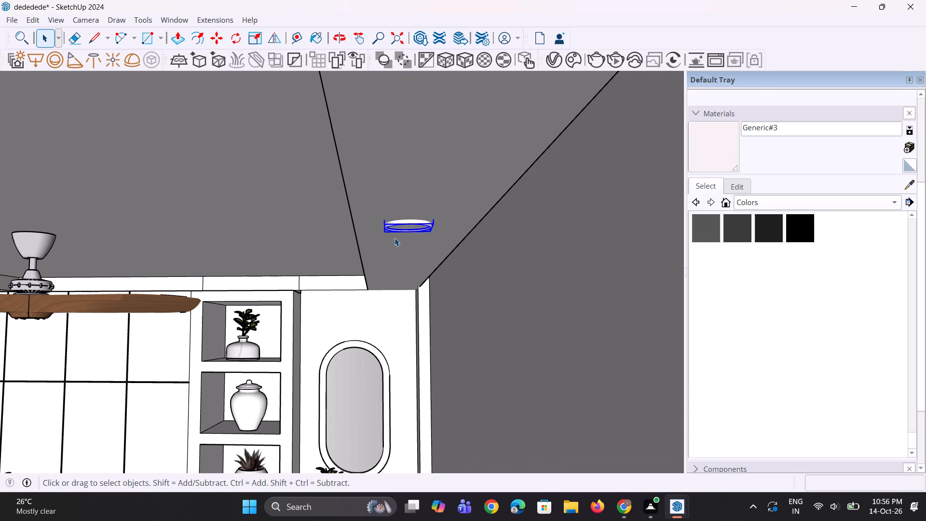
scroll(395, 238, "up", 5)
key("m")
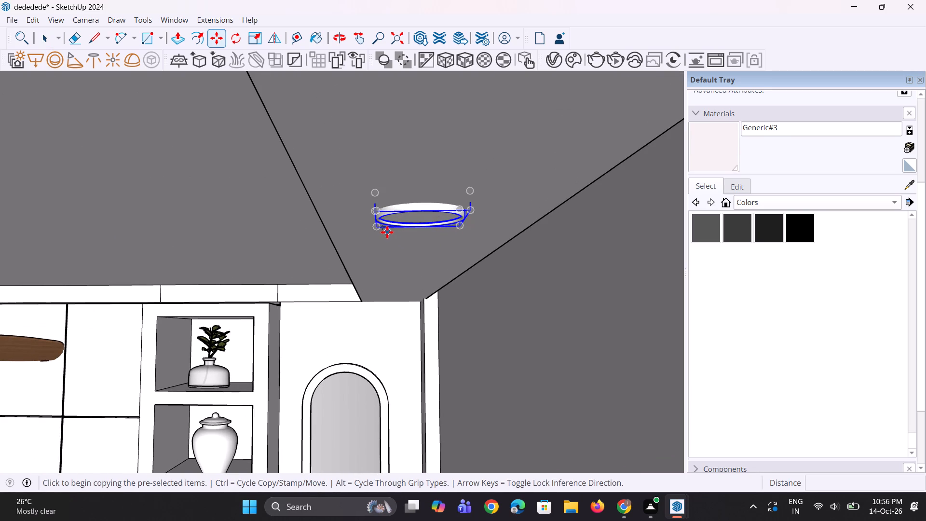
left_click(380, 232)
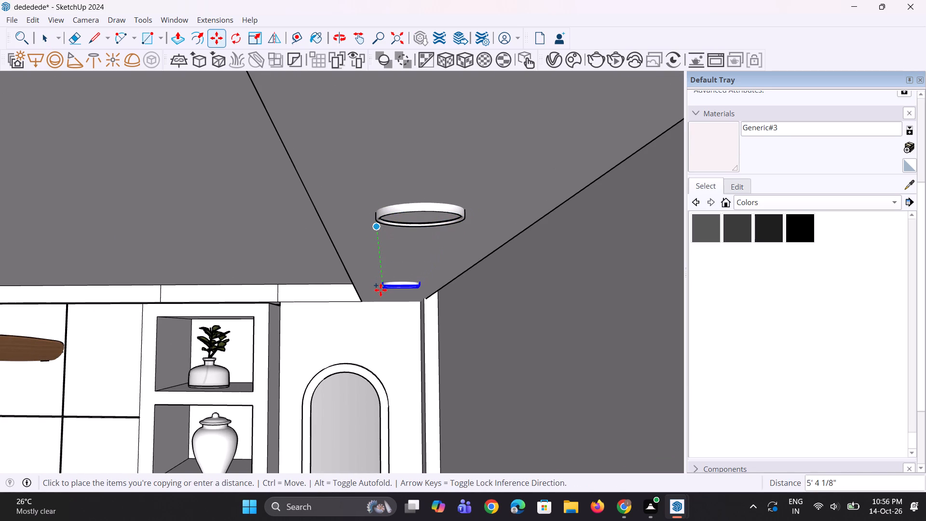
left_click(382, 292)
Copy the original ceiling light about 4' 4 9/16" along the border, away from the dressing unit.
scroll(379, 284, "down", 1)
middle_click_drag(379, 284, 388, 267)
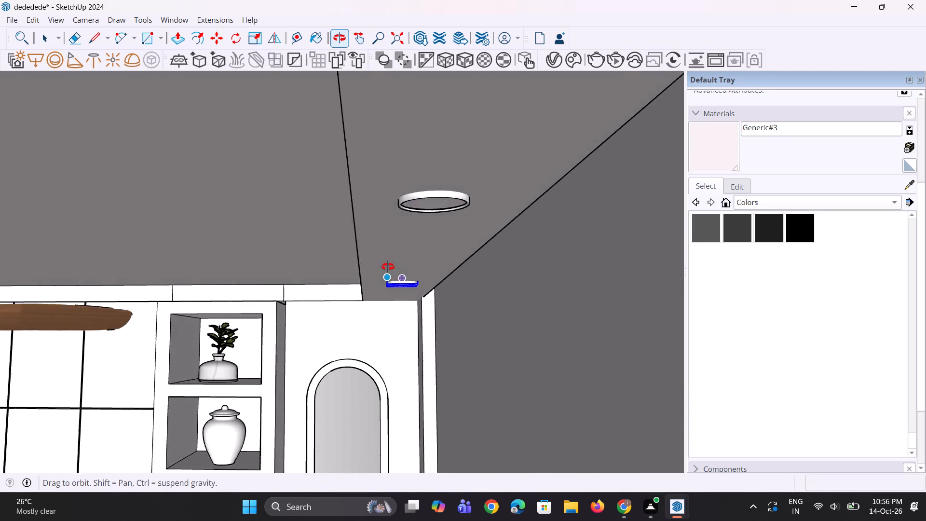
middle_click_drag(388, 267, 406, 235)
scroll(385, 284, "down", 8)
scroll(412, 241, "up", 1)
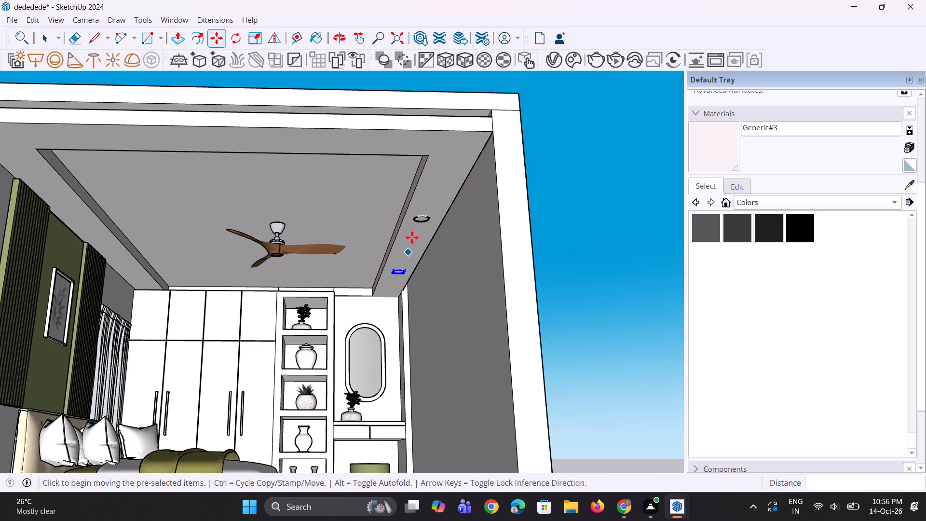
scroll(412, 237, "up", 4)
key("space")
left_click(426, 216)
scroll(404, 239, "down", 3)
key("m")
left_click(407, 219)
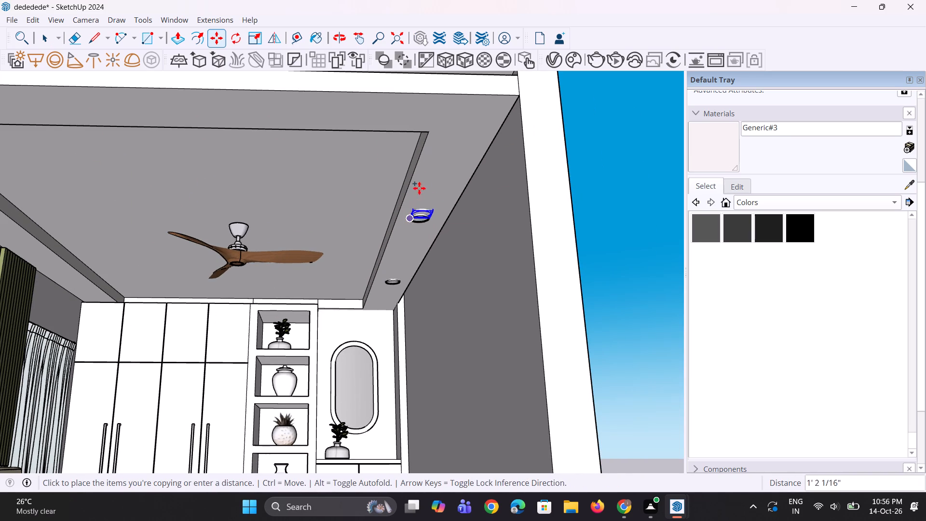
left_click(441, 143)
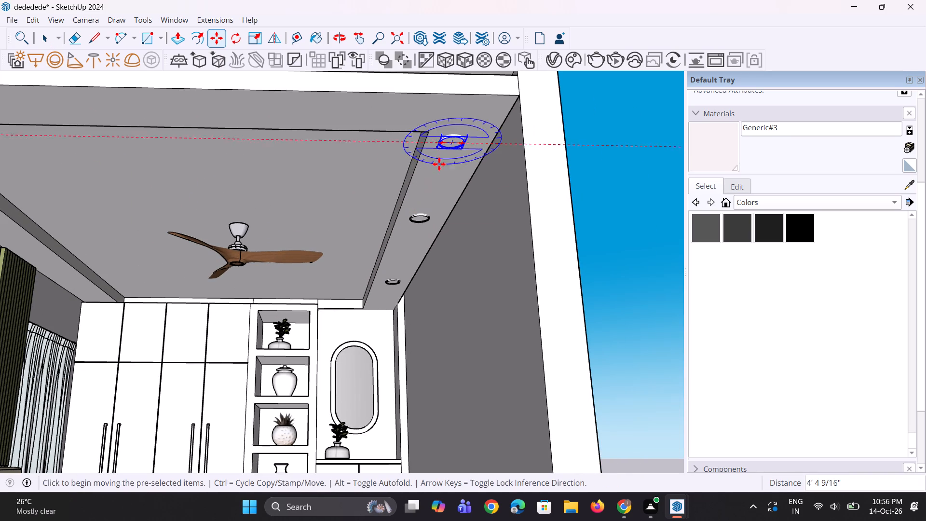
Move the middle ceiling light about 1' 8 13/16" along the border toward the dressing unit.
key("space")
left_click(422, 222)
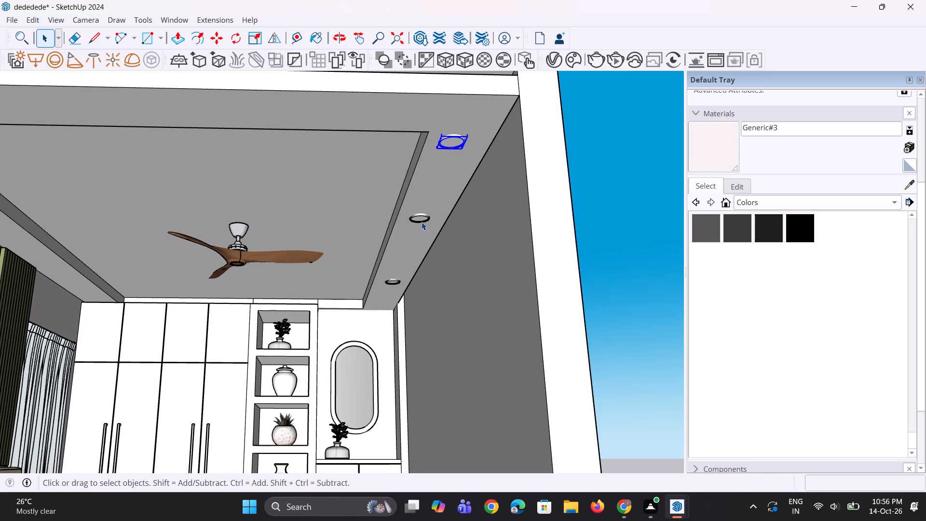
scroll(420, 230, "up", 2)
key("m")
scroll(407, 220, "up", 2)
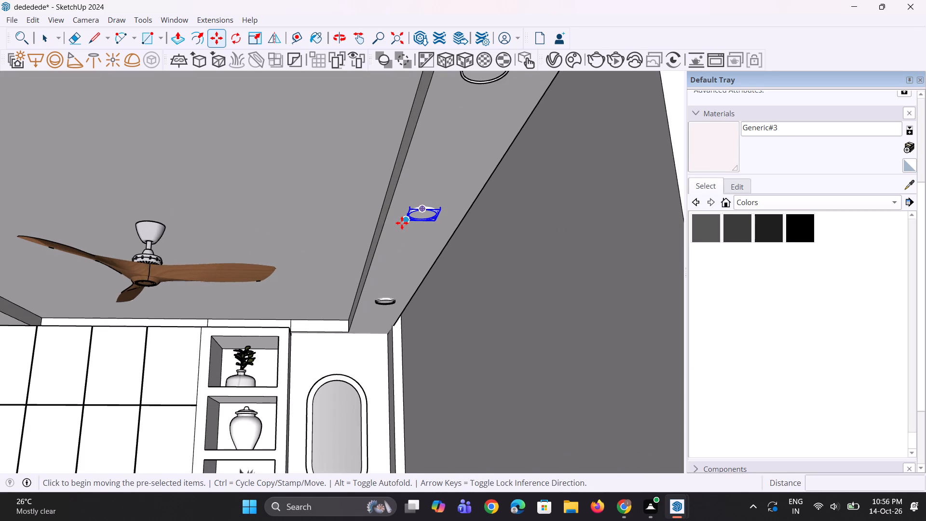
left_click(402, 223)
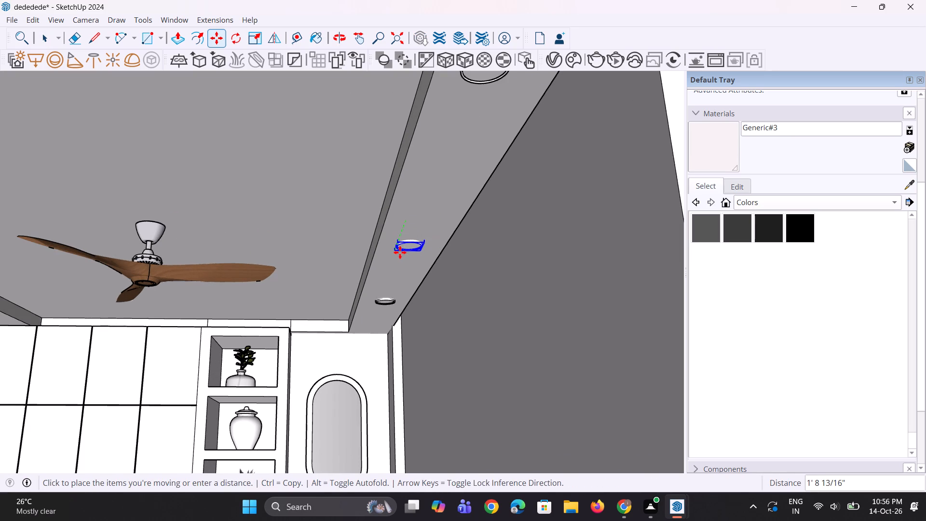
left_click(400, 252)
Move the ceiling light nearest the dressing unit slightly closer to the dressing unit along the border.
middle_click_drag(405, 277, 411, 256)
key("space")
left_click(387, 290)
scroll(384, 300, "up", 2)
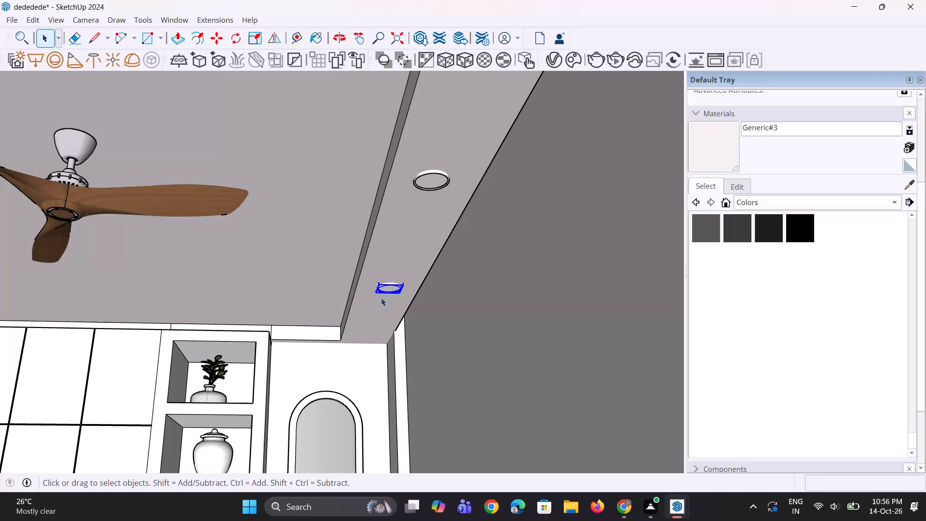
key("m")
left_click(375, 300)
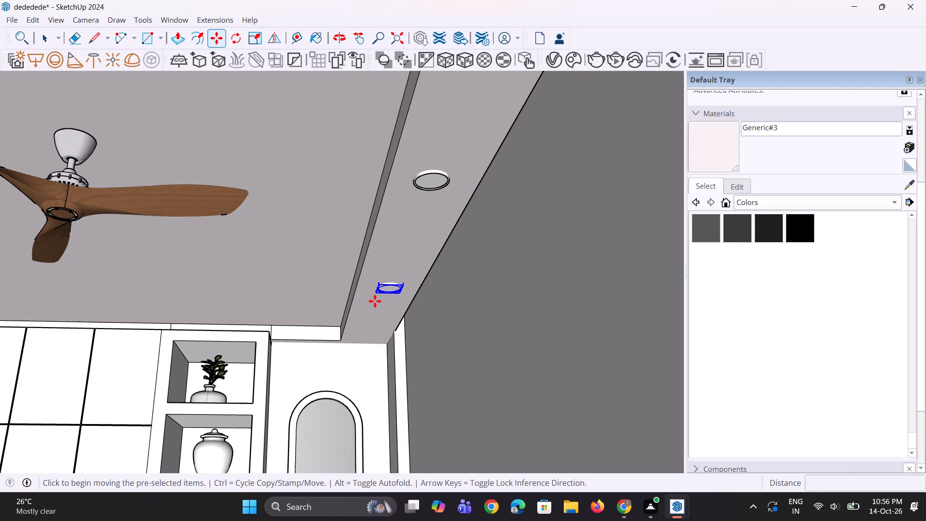
left_click(375, 314)
Copy all three ceiling lights together about 11' 10 13/16" along the red axis to the opposite border above the bed wall.
scroll(364, 320, "down", 4)
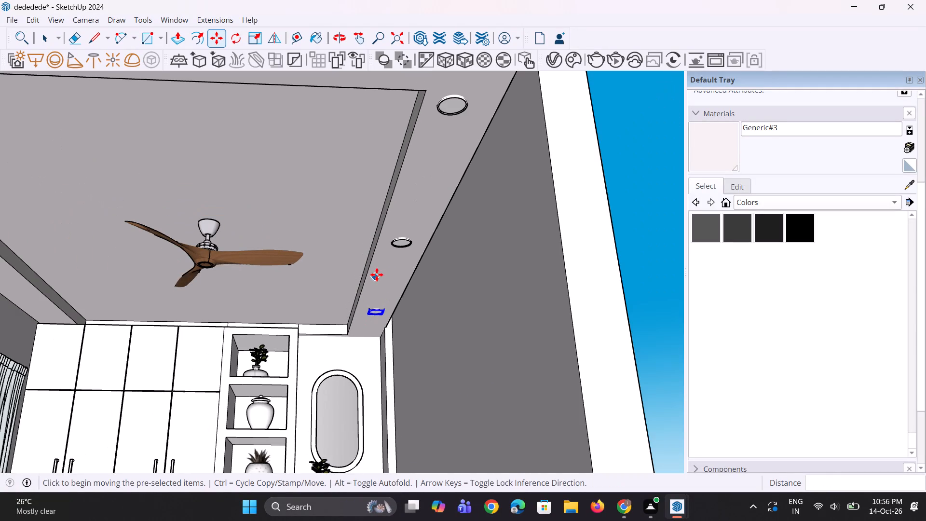
key("space")
scroll(420, 244, "up", 1)
left_click(406, 239, "ctrl")
scroll(377, 284, "down", 2)
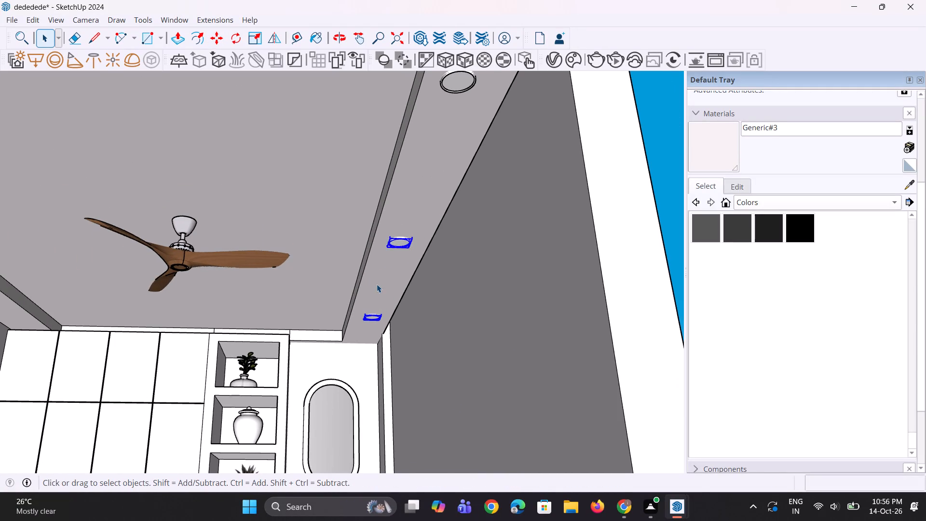
scroll(377, 284, "down", 2)
scroll(434, 188, "up", 3)
left_click(427, 174, "ctrl")
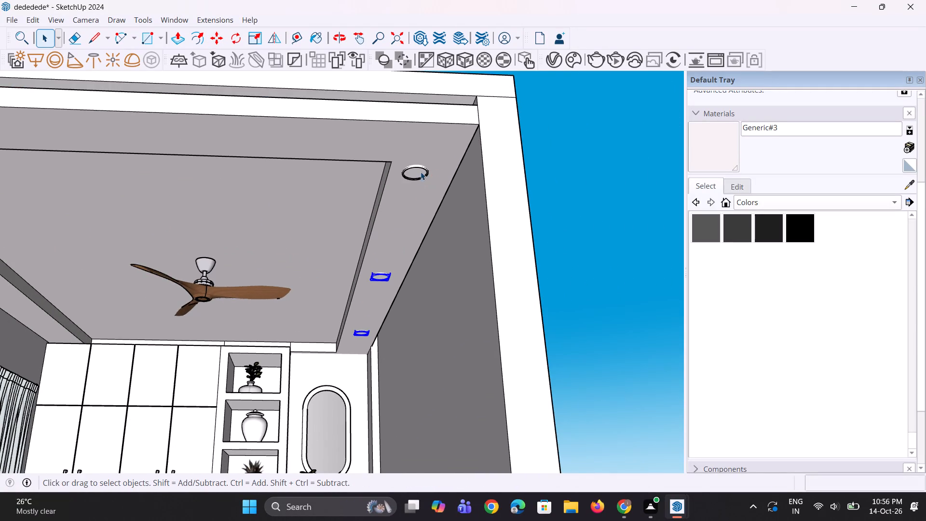
scroll(417, 176, "up", 1, "ctrl")
left_click(420, 167, "ctrl")
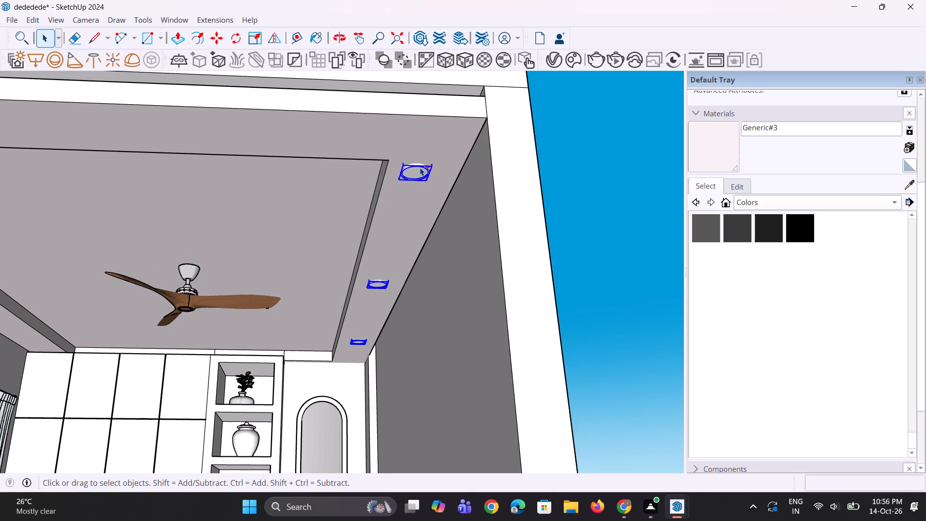
scroll(416, 218, "down", 8)
middle_click_drag(416, 218, 389, 195)
scroll(379, 161, "up", 2)
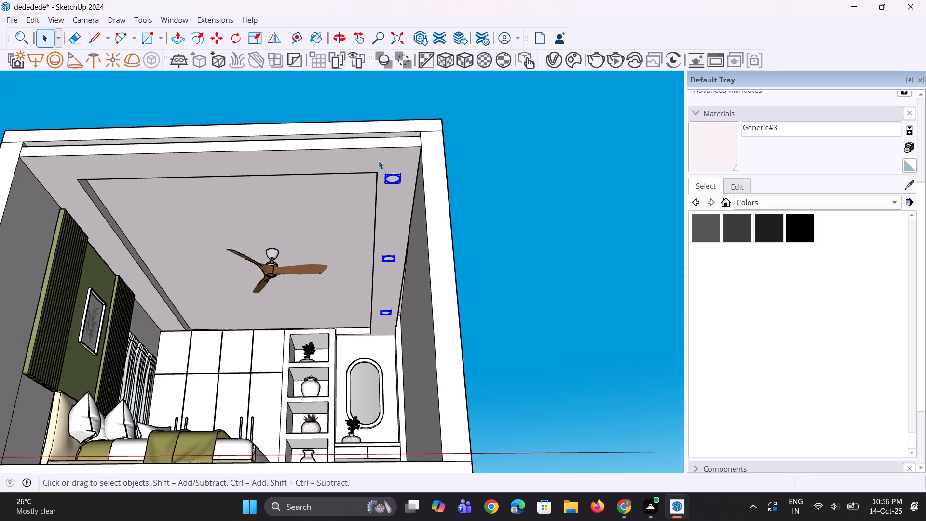
scroll(379, 161, "up", 4)
key("m")
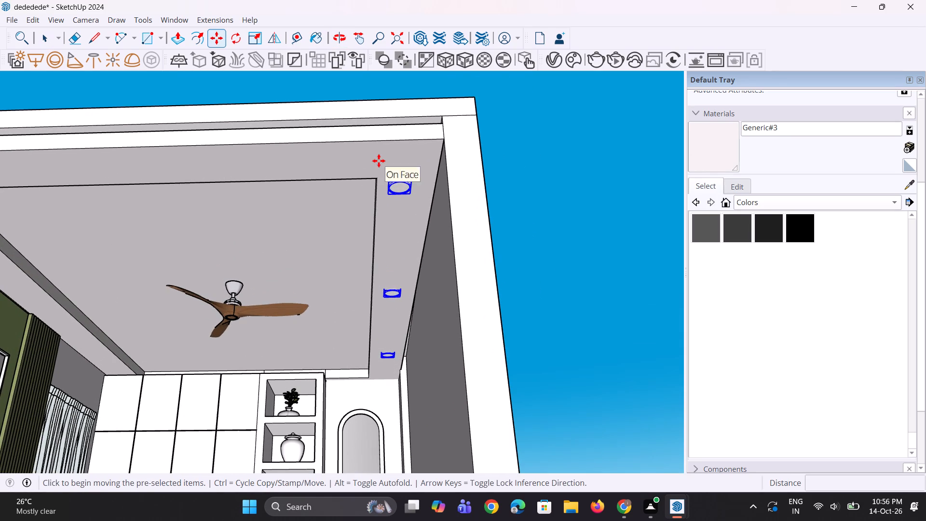
left_click(387, 181)
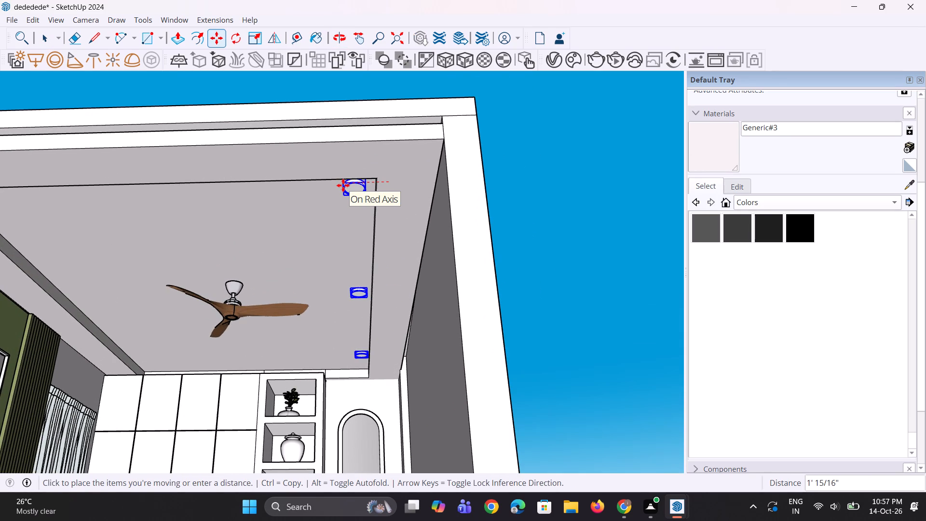
scroll(343, 185, "down", 8)
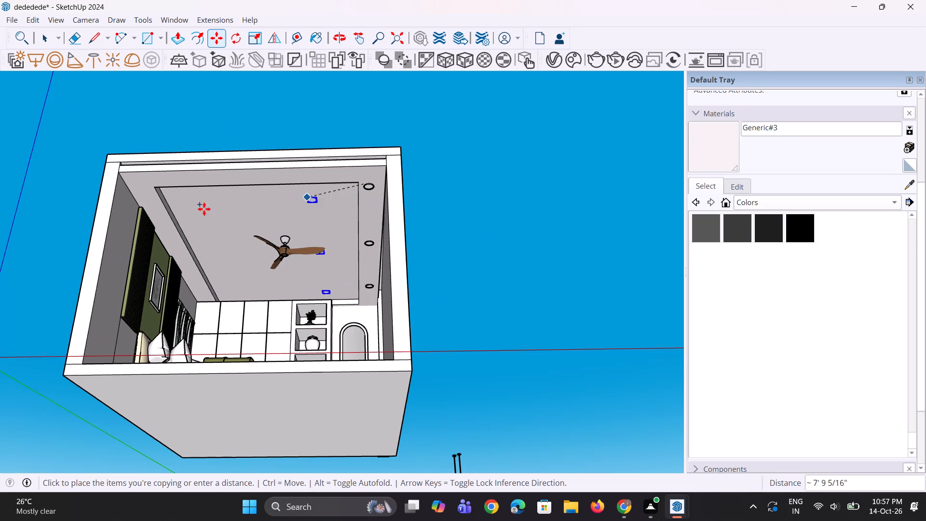
scroll(137, 186, "up", 3)
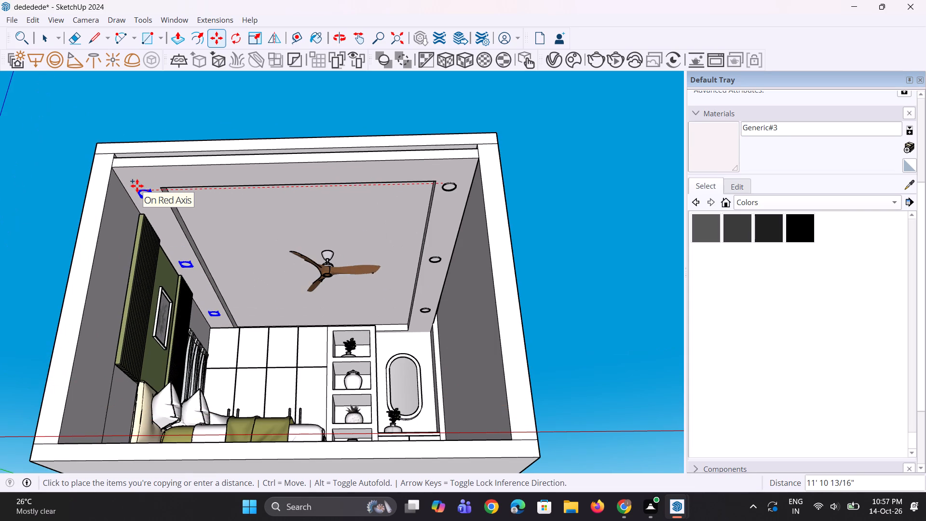
left_click(137, 186)
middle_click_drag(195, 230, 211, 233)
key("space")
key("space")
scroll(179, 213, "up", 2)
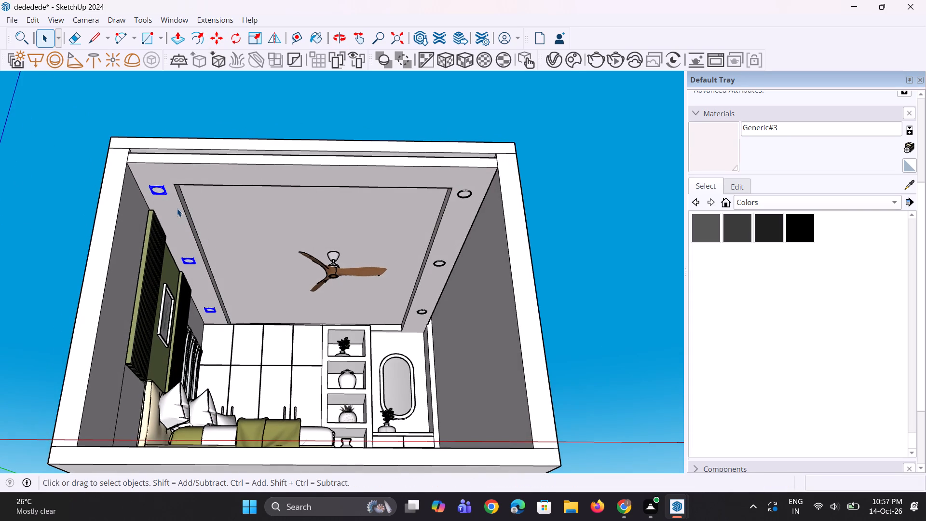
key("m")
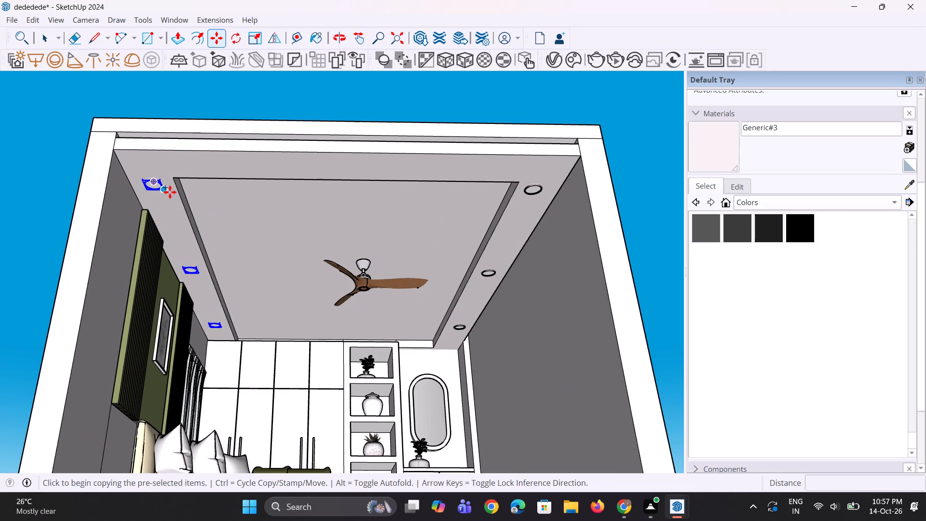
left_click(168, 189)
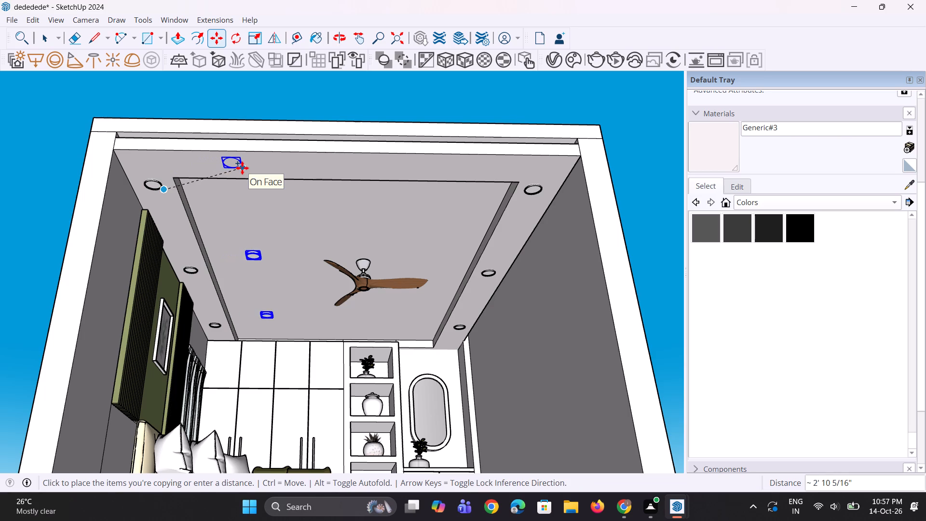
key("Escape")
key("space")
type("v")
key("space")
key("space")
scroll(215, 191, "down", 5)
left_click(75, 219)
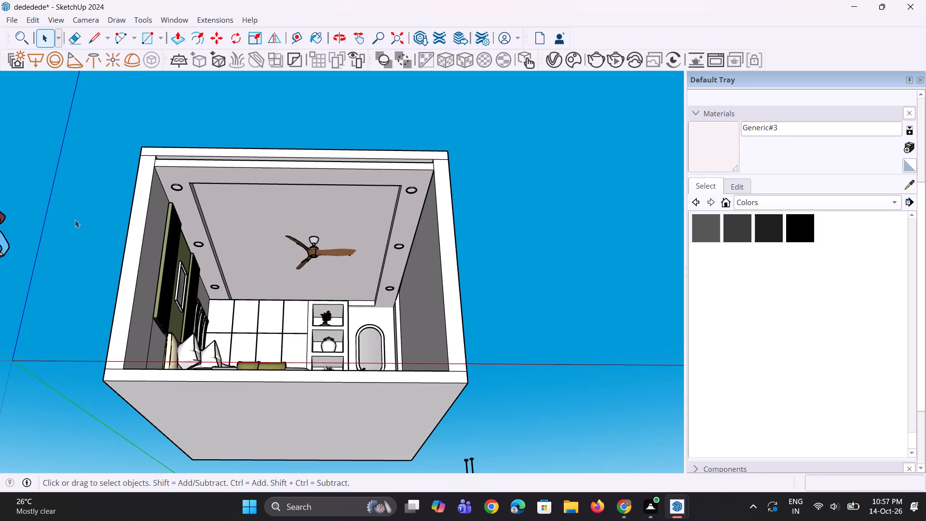
Examine the bedroom interior from the open front, checking the ceiling light layout on both borders.
middle_click_drag(355, 218, 324, 317)
scroll(308, 319, "up", 4)
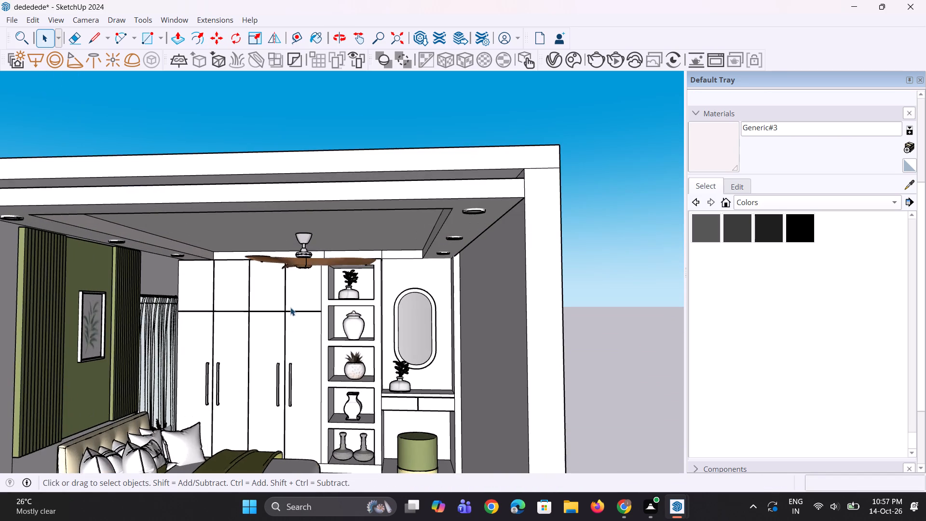
scroll(292, 304, "down", 3)
middle_click(292, 304)
scroll(280, 278, "down", 2)
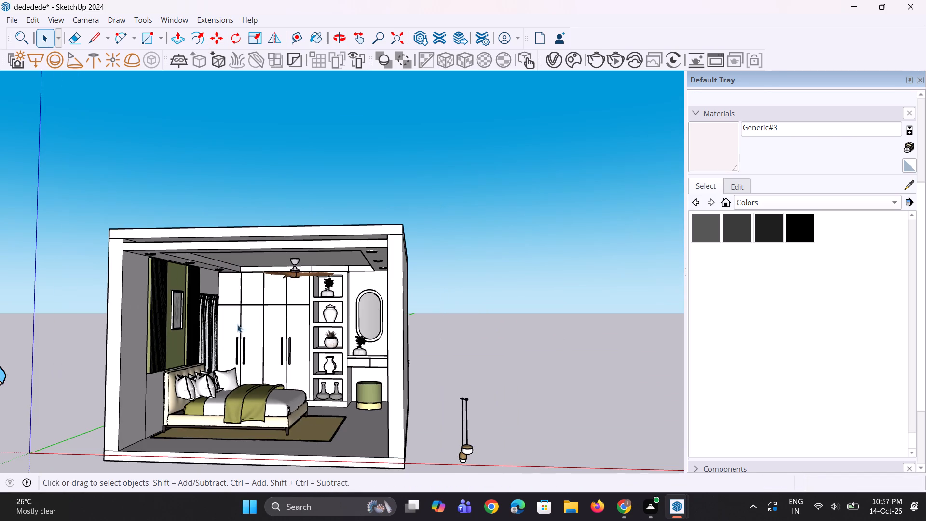
scroll(220, 329, "up", 5)
middle_click_drag(213, 329, 219, 313)
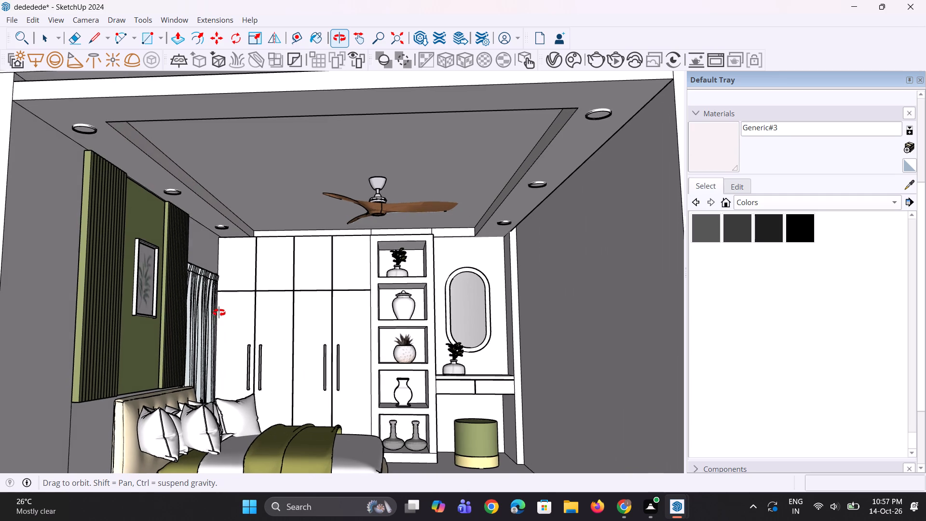
middle_click_drag(219, 313, 212, 314)
scroll(255, 281, "down", 3)
scroll(231, 342, "up", 2)
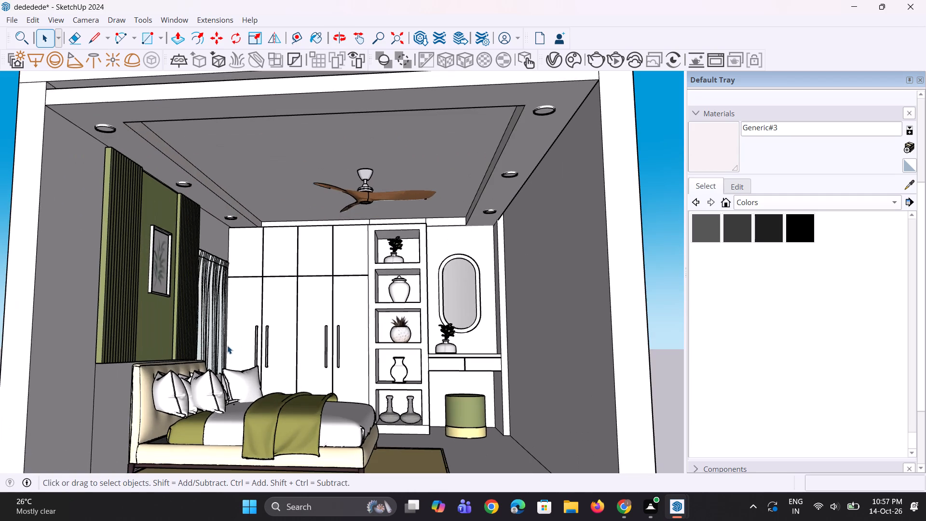
scroll(236, 320, "down", 2)
middle_click_drag(247, 326, 241, 344)
scroll(319, 272, "down", 4)
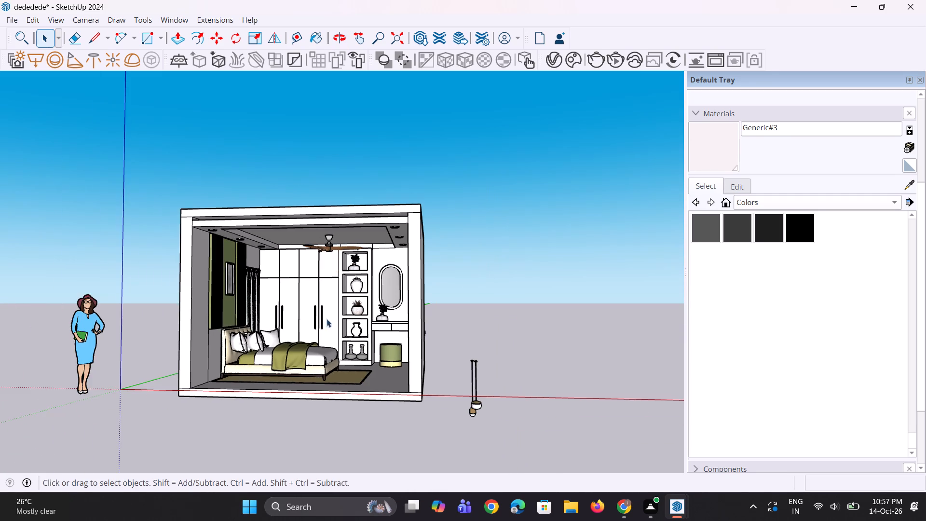
scroll(266, 358, "up", 9)
scroll(267, 345, "down", 7)
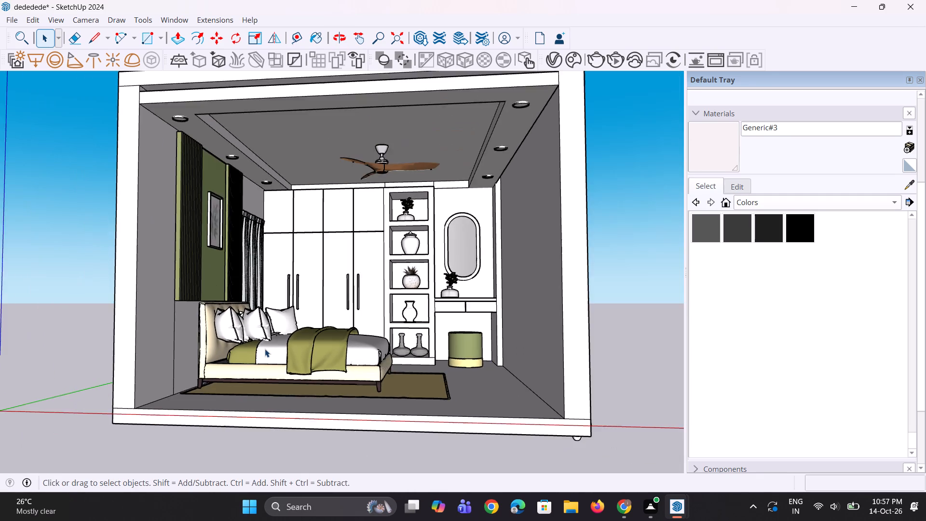
scroll(265, 349, "down", 1)
scroll(346, 231, "up", 1)
scroll(366, 190, "up", 3)
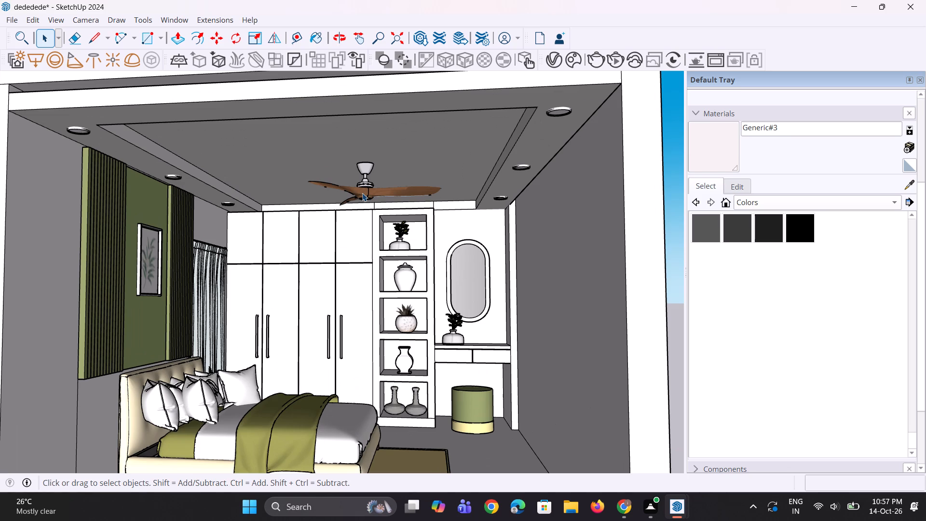
Save the model.
key("ctrl+s")
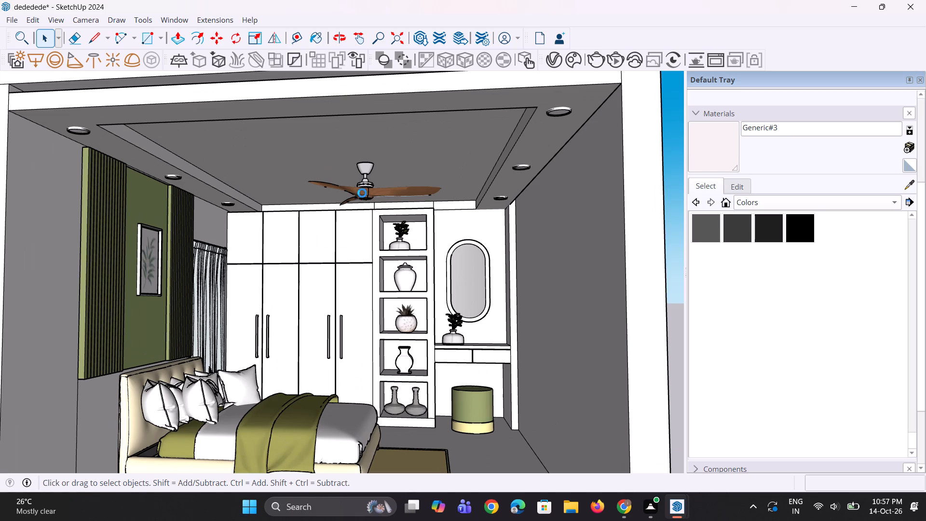
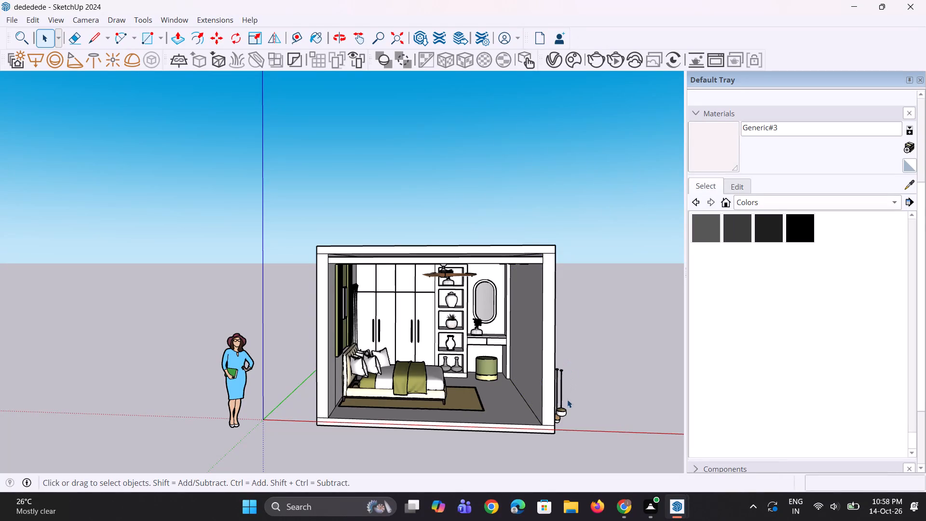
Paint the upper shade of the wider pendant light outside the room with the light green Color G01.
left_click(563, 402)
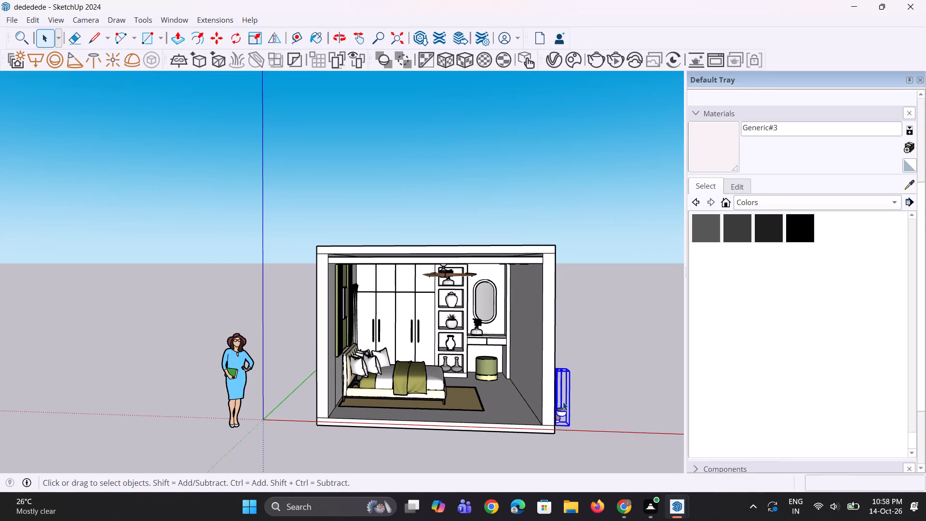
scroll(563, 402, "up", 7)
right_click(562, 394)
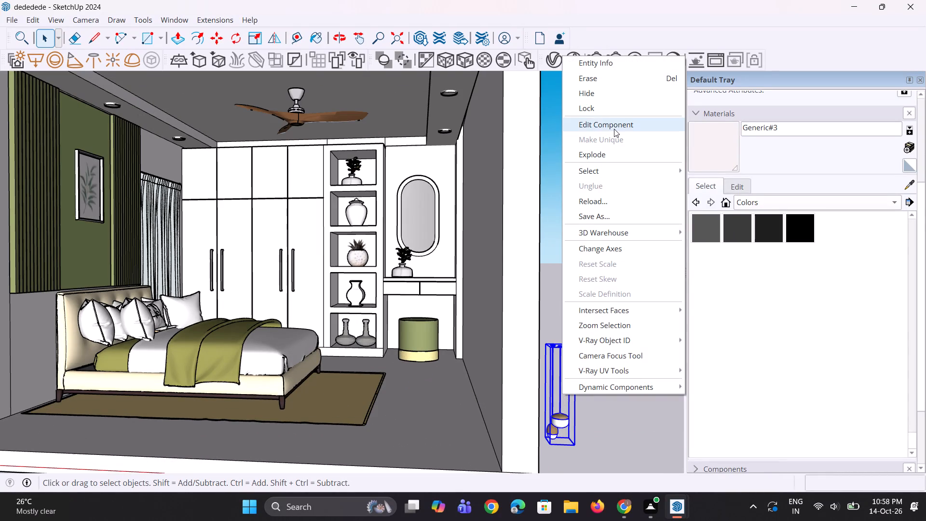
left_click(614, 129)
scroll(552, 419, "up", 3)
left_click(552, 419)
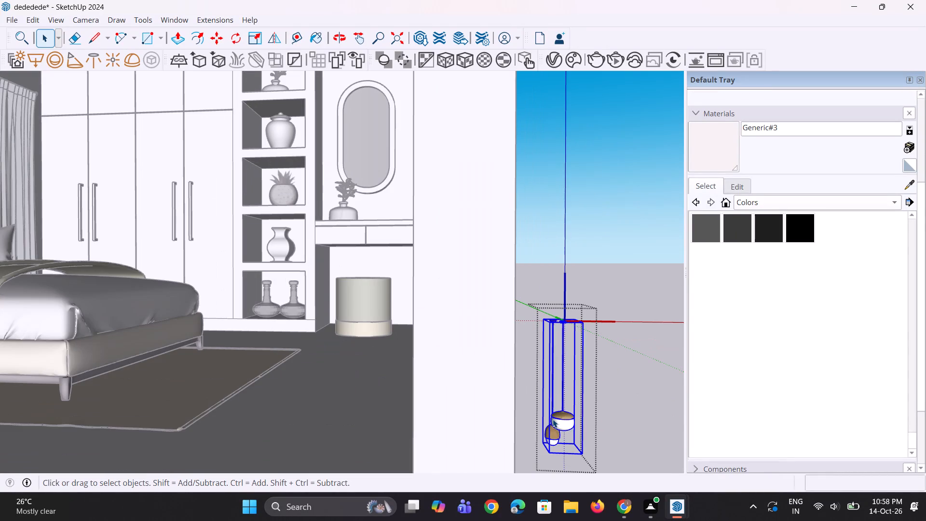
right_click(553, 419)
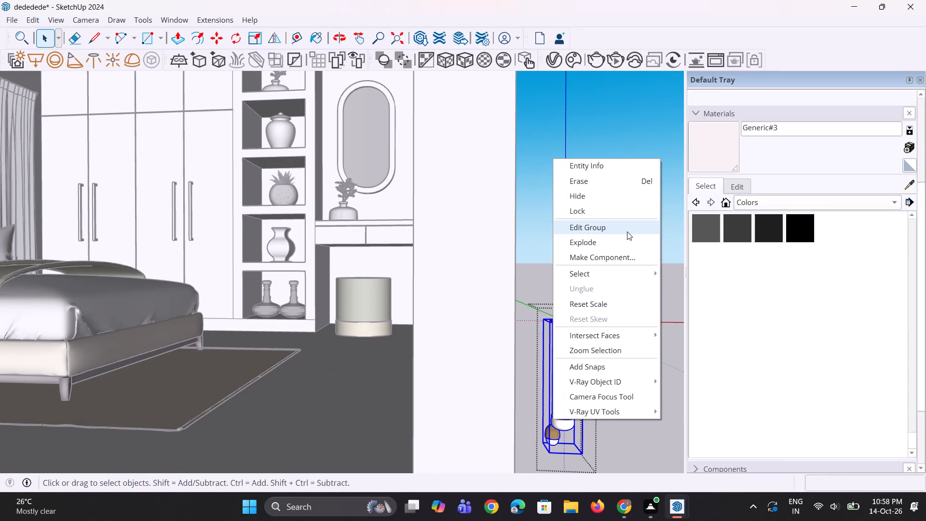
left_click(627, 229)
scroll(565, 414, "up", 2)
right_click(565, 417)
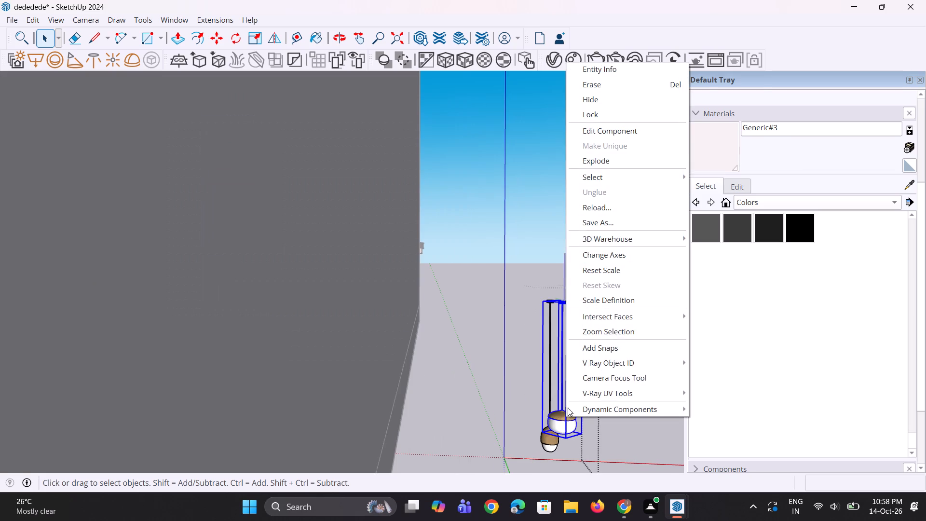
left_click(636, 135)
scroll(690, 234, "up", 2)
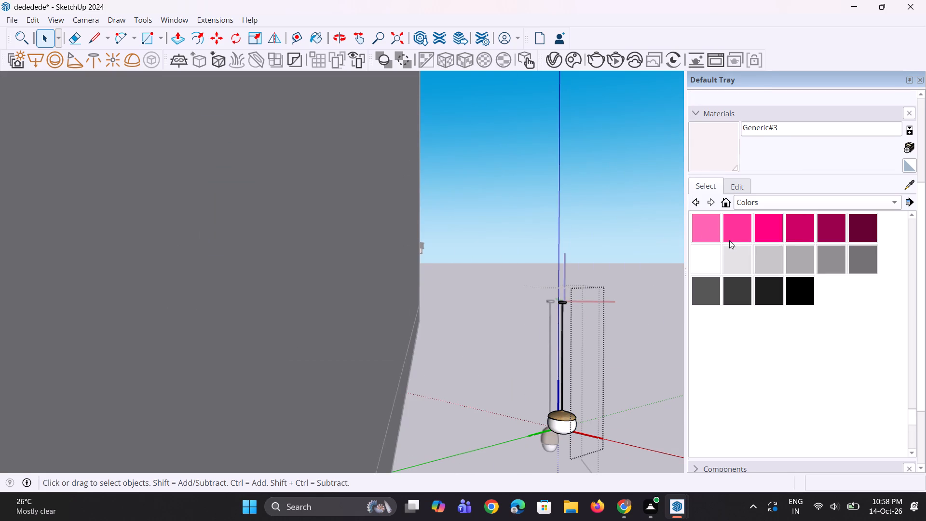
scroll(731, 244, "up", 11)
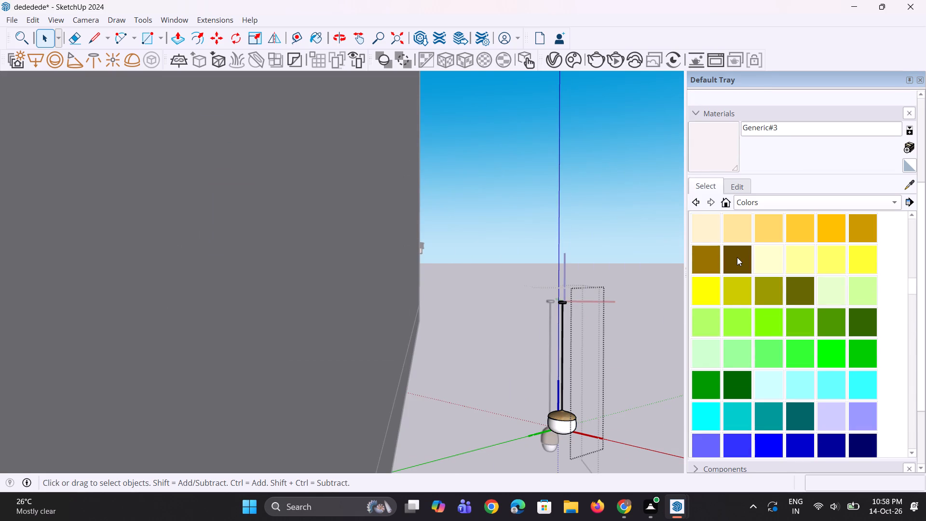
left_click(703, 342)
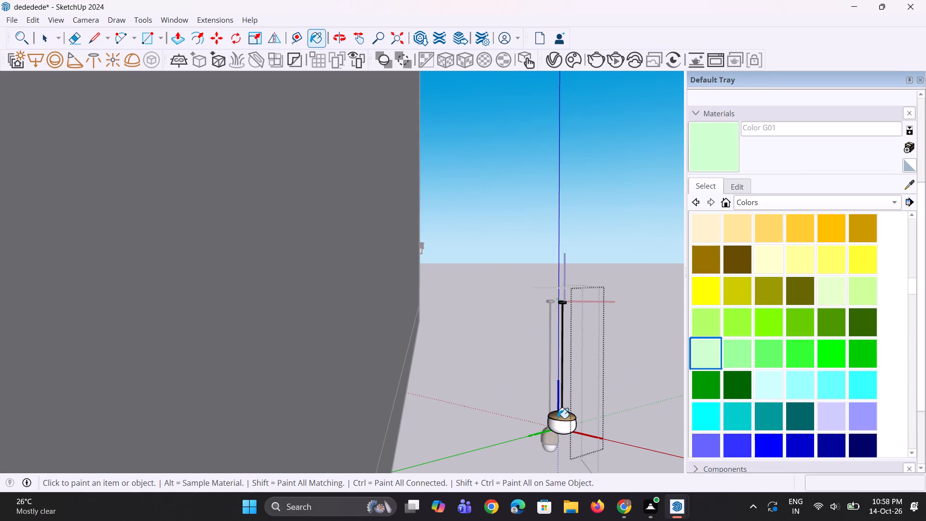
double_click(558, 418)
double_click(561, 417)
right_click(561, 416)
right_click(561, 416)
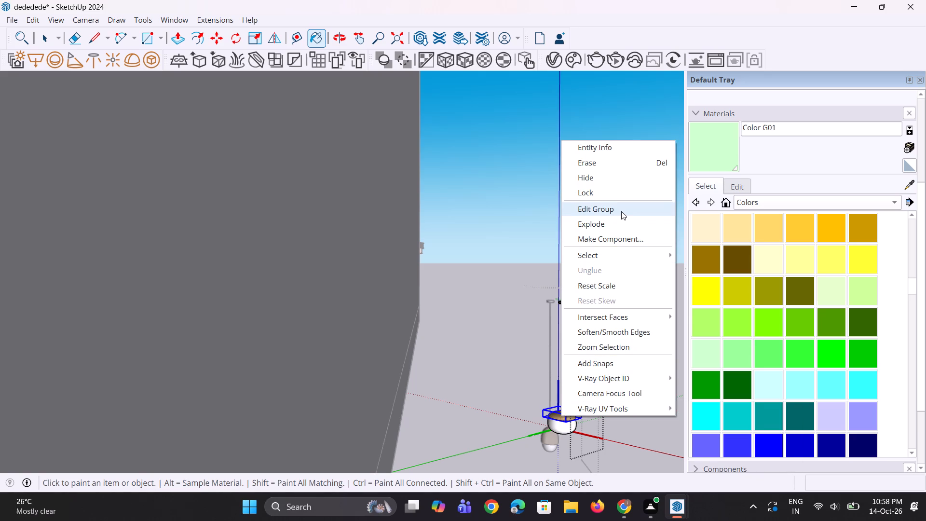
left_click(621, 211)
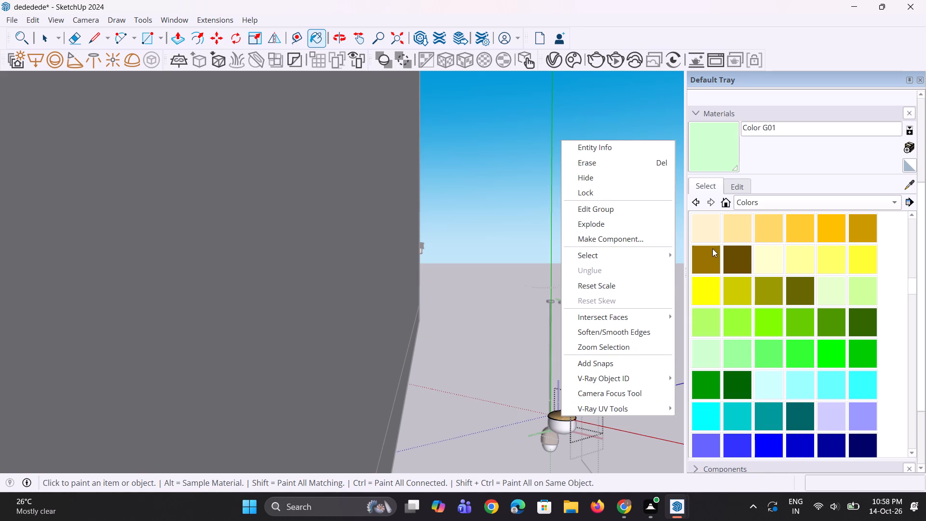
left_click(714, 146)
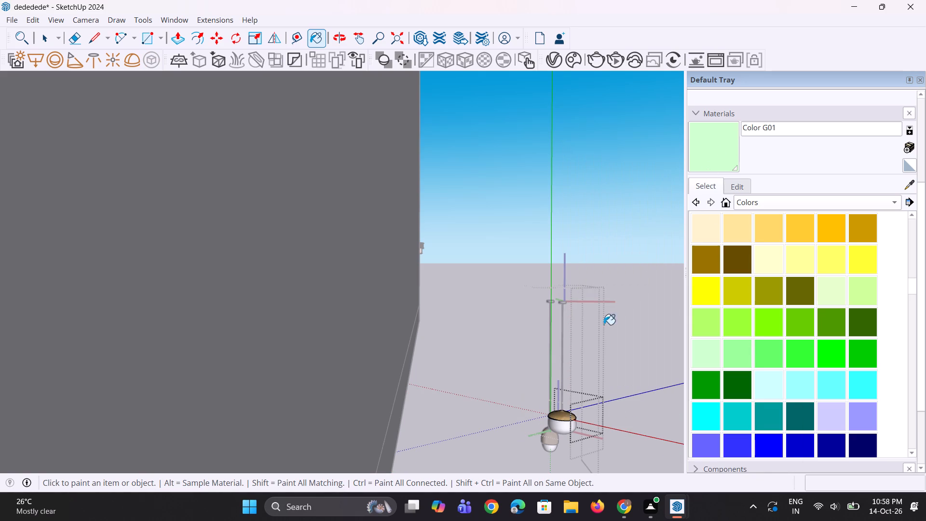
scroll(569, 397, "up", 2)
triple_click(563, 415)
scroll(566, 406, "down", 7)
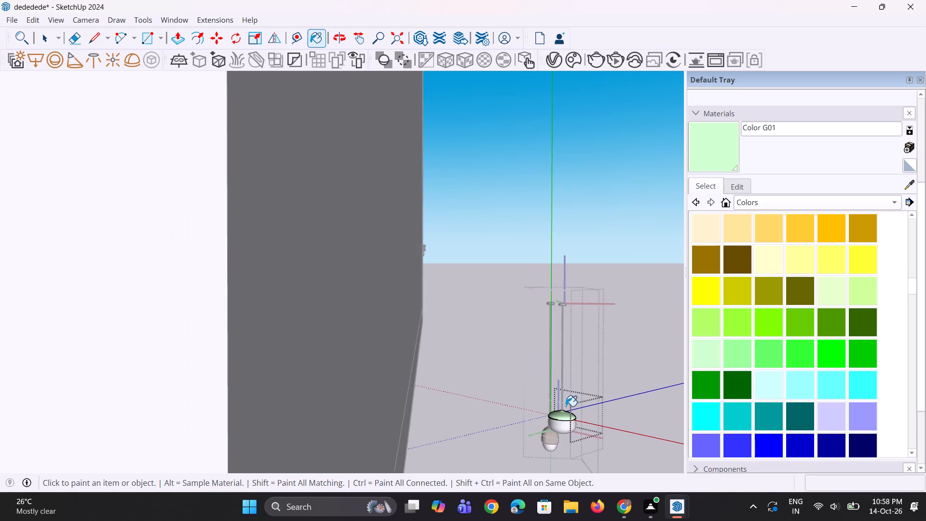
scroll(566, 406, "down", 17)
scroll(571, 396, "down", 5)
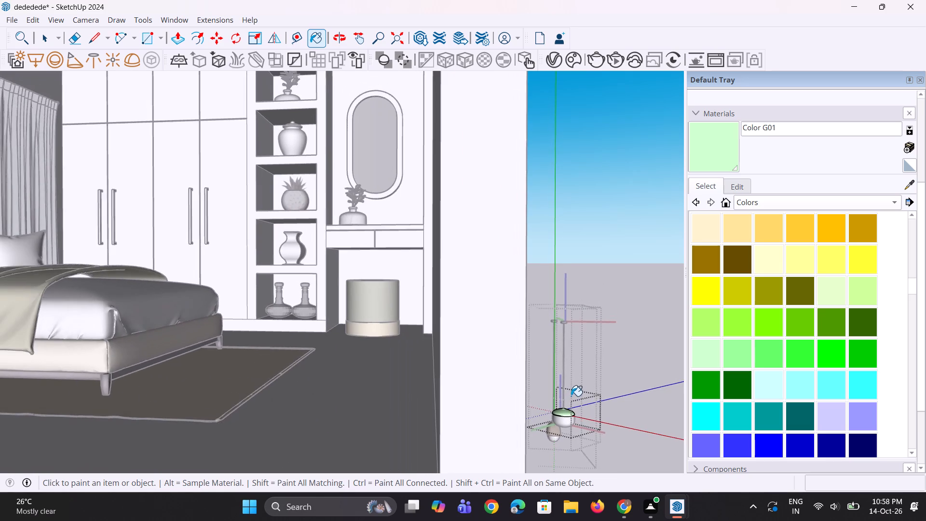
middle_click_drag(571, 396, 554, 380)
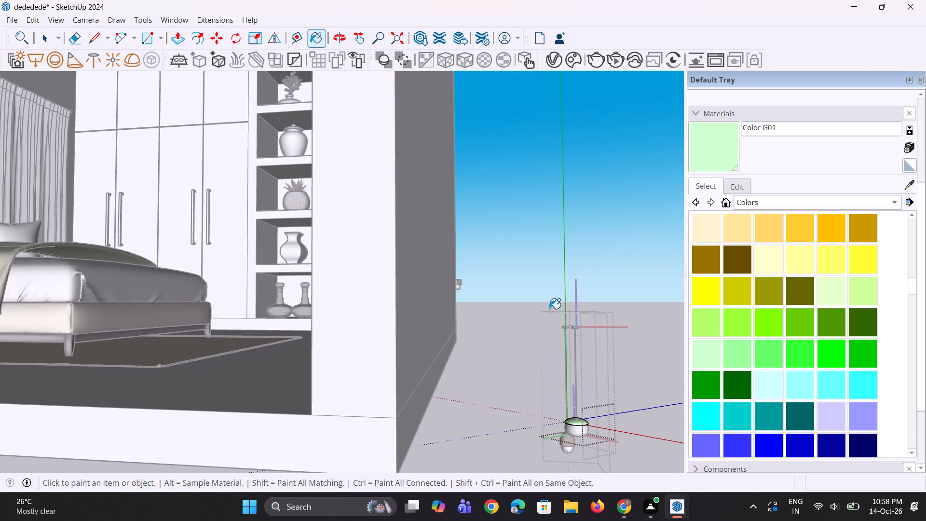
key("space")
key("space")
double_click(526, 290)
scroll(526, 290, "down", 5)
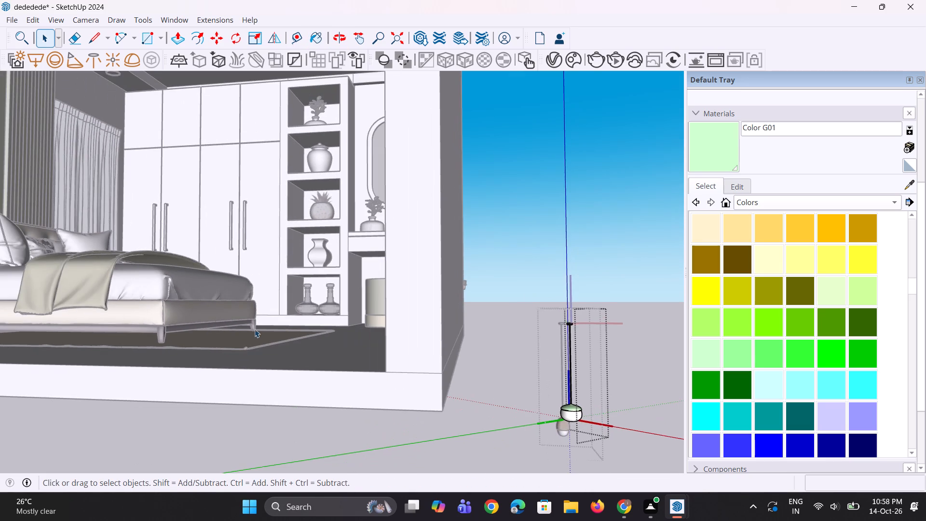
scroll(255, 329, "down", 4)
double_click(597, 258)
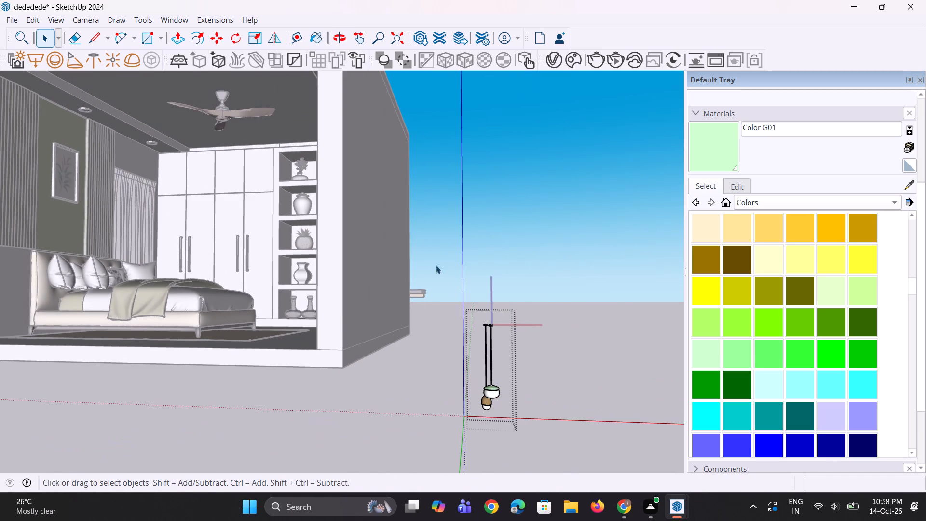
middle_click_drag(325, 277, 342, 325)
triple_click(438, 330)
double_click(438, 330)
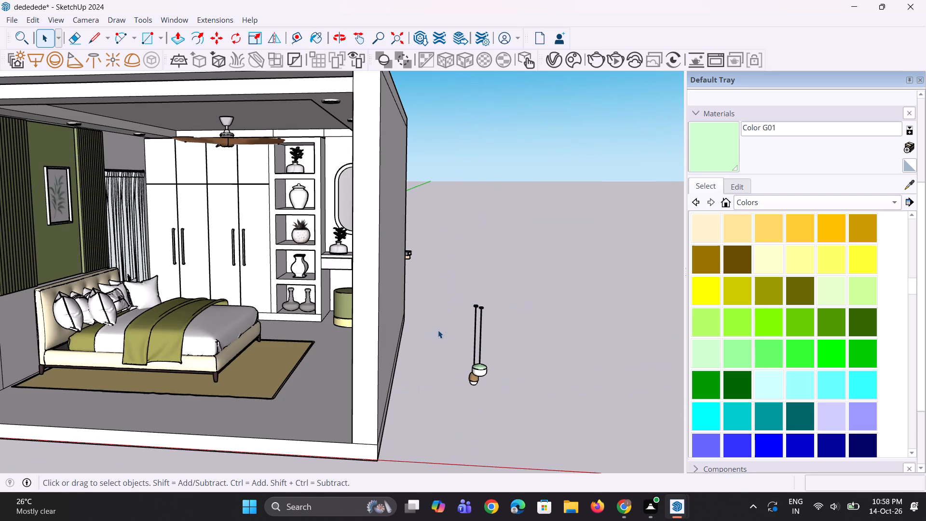
Sample the green Generic material from the wall behind the bed and paint the wider pendant's upper shade with it.
left_click(912, 184)
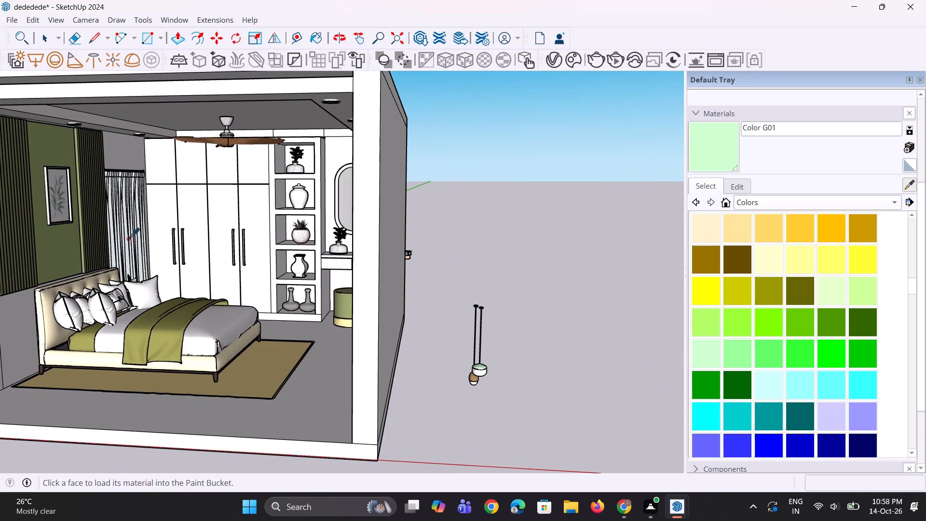
left_click(93, 227)
scroll(319, 351, "up", 6)
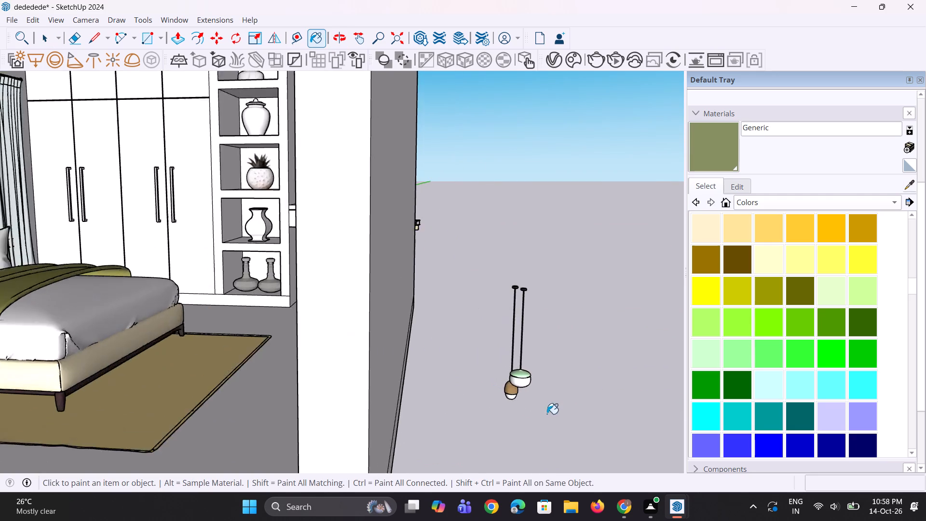
scroll(547, 414, "up", 5)
right_click(515, 365)
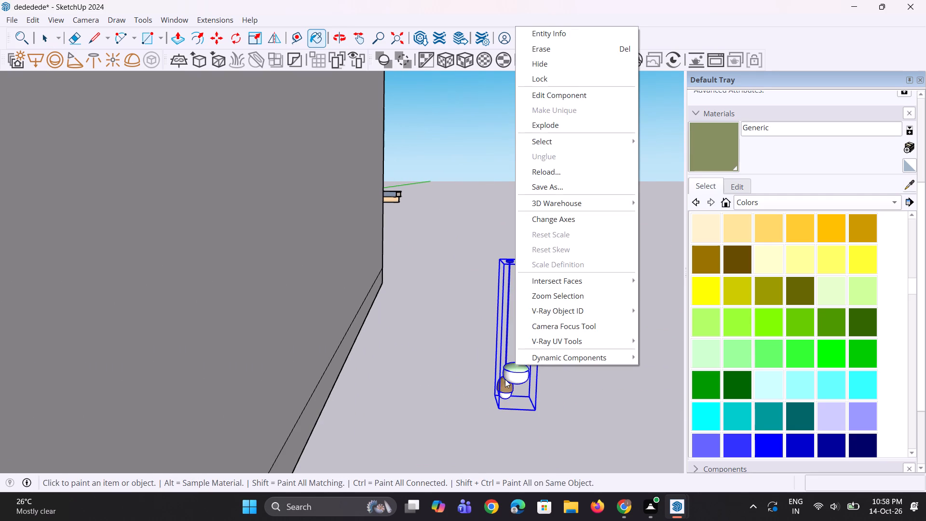
left_click(566, 96)
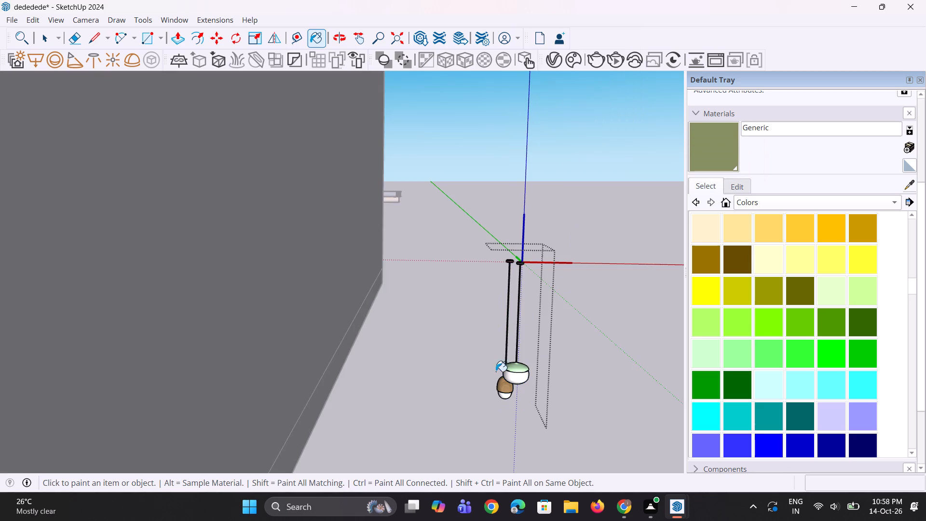
scroll(496, 376, "up", 2)
triple_click(519, 369)
scroll(519, 369, "up", 2)
left_click(519, 369)
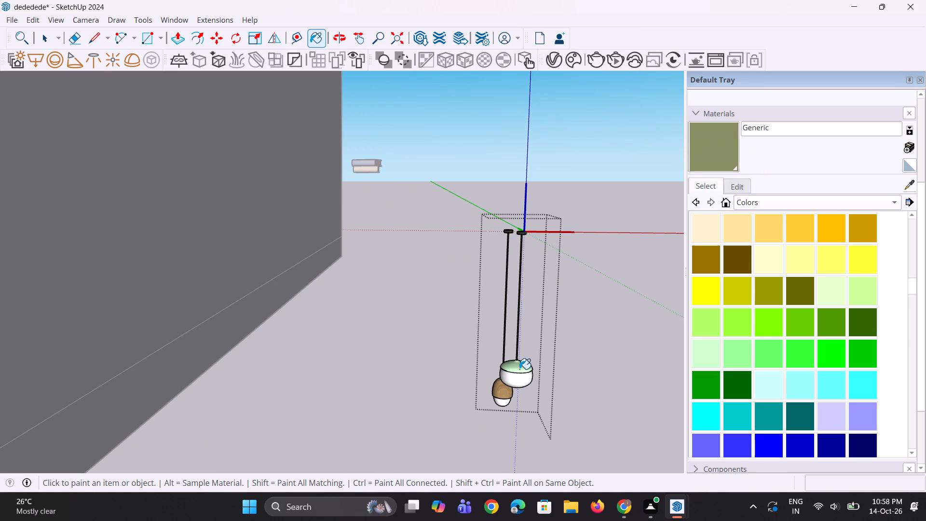
key("space")
key("space")
left_click(519, 369)
triple_click(519, 369)
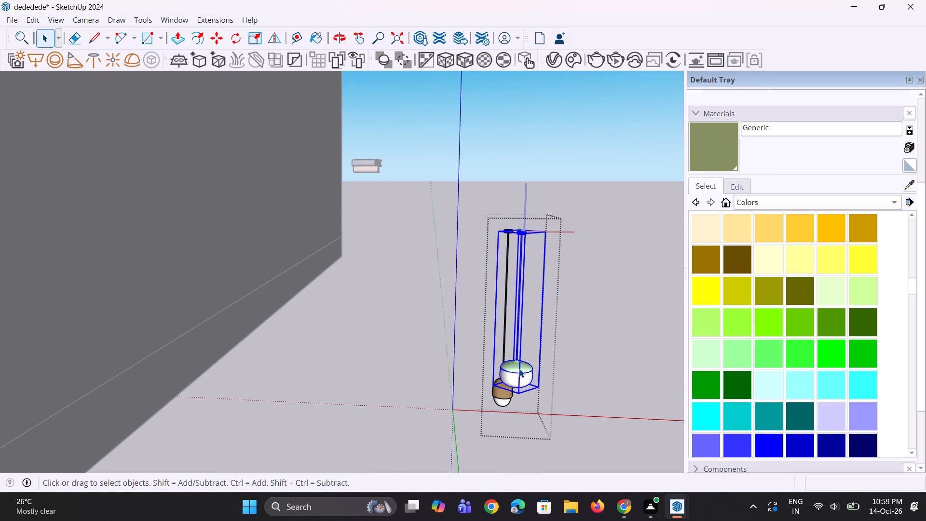
left_click(519, 369)
left_click(519, 369)
right_click(519, 369)
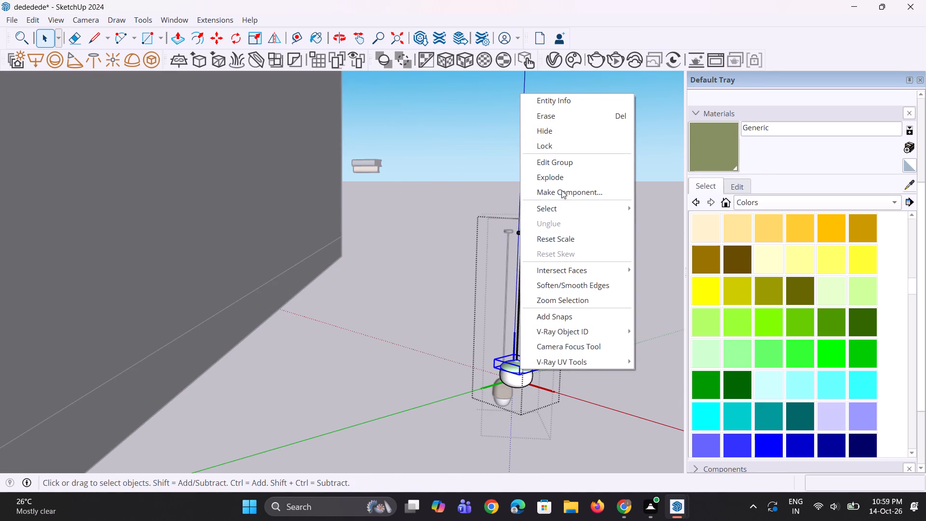
left_click(570, 164)
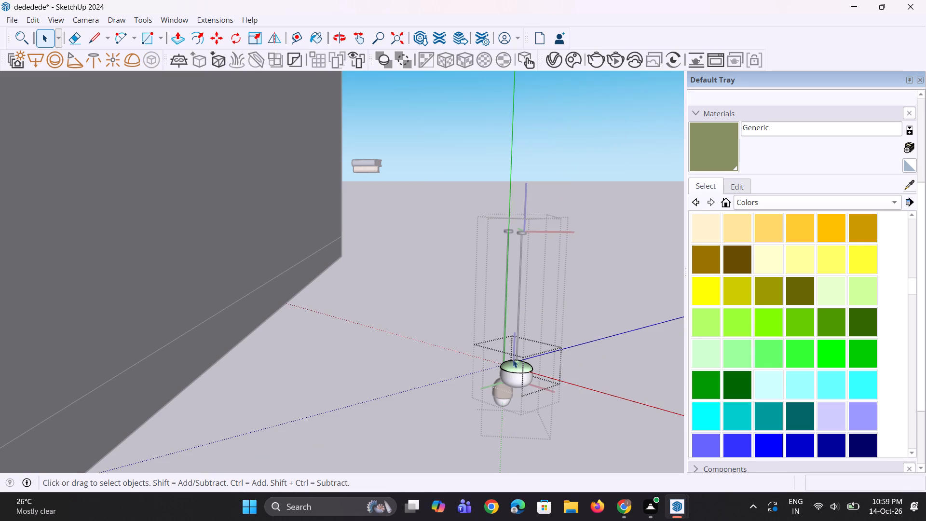
left_click(704, 160)
triple_click(526, 367)
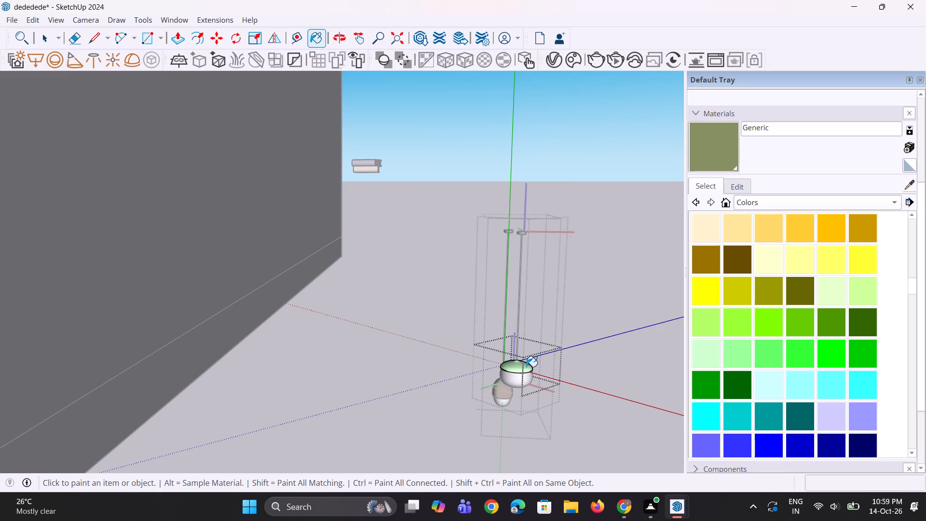
scroll(498, 401, "down", 2)
key("space")
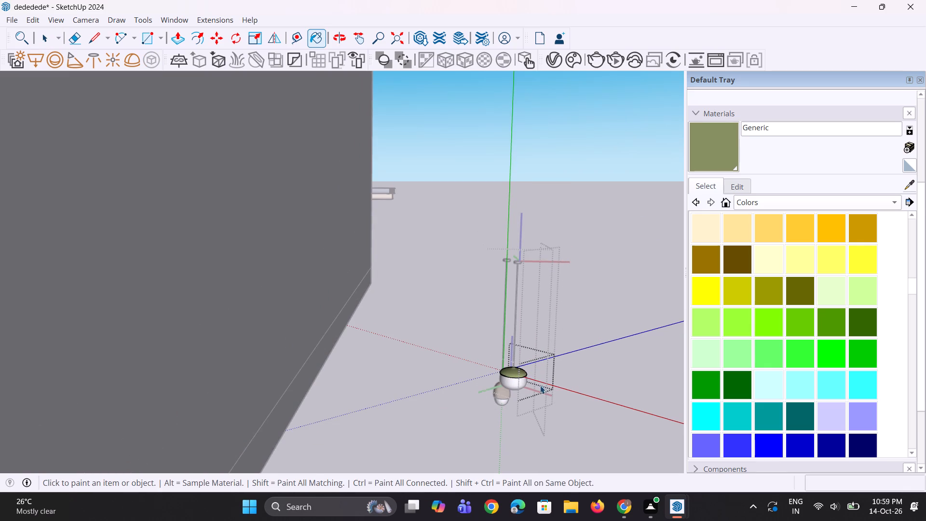
key("space")
triple_click(558, 387)
double_click(541, 395)
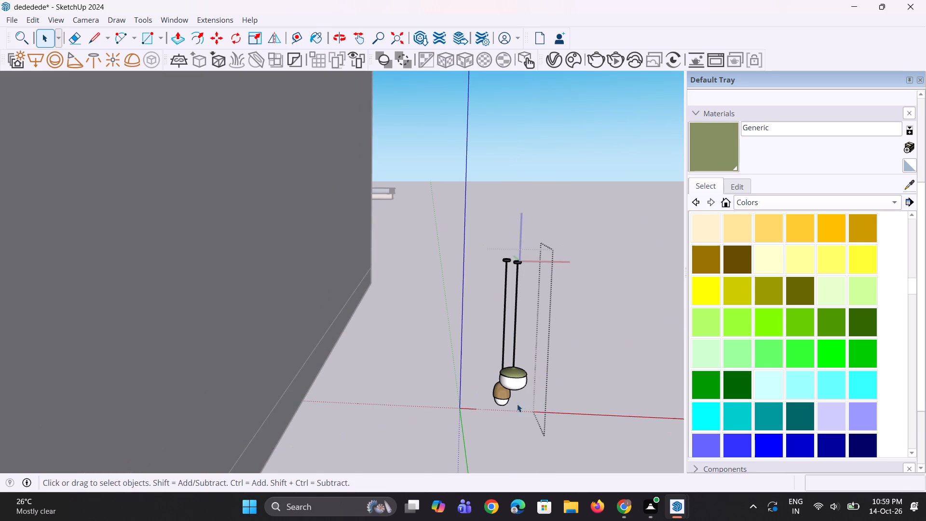
Paint the narrower pendant's wooden upper shade with the green Generic material inside its nested group, and leave the pendant components.
left_click(500, 391)
right_click(500, 391)
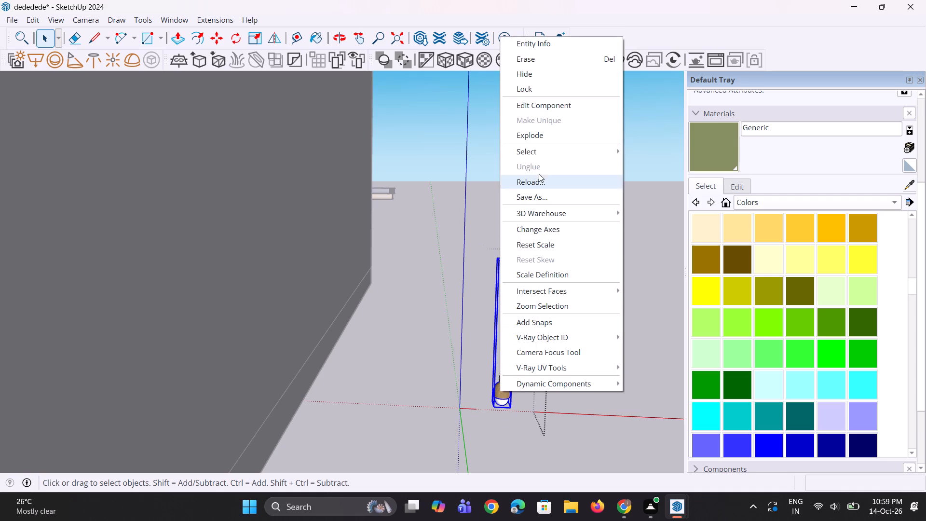
left_click(555, 108)
scroll(504, 381, "up", 3)
double_click(505, 392)
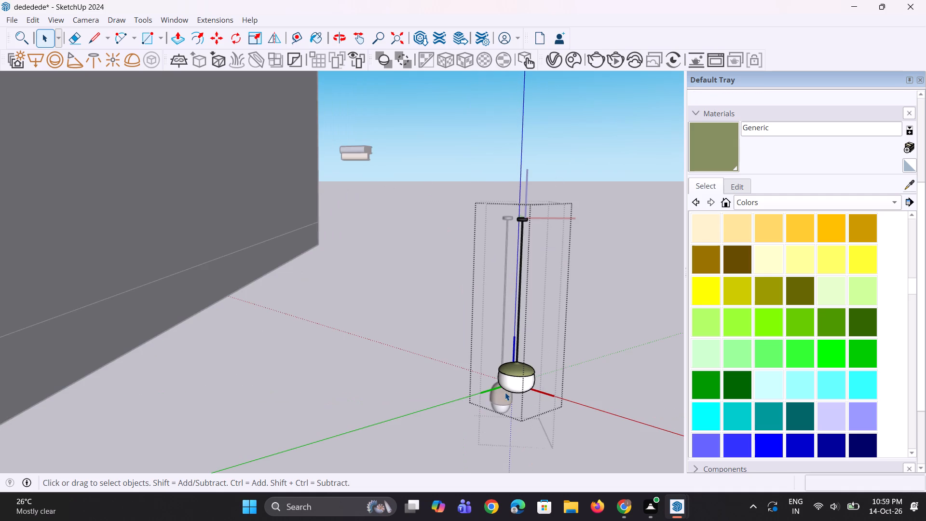
double_click(589, 374)
left_click(506, 399)
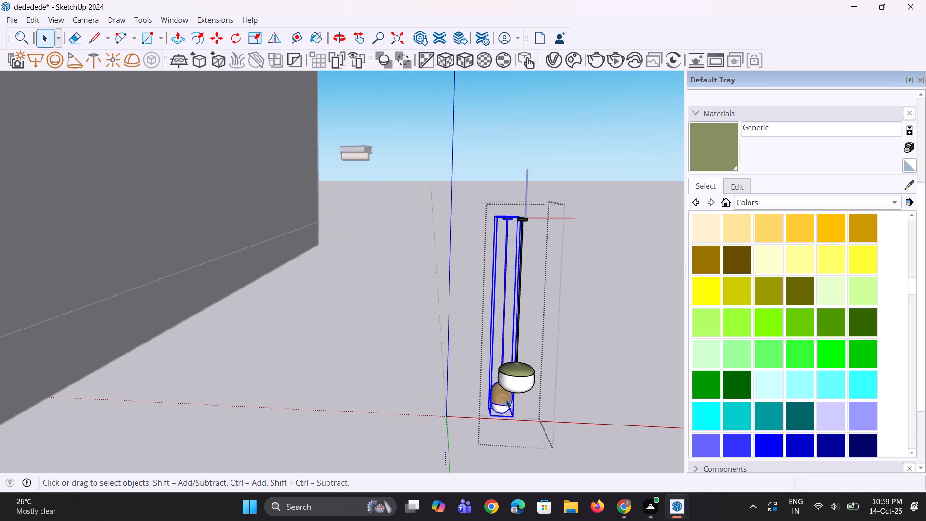
right_click(506, 399)
left_click(563, 119)
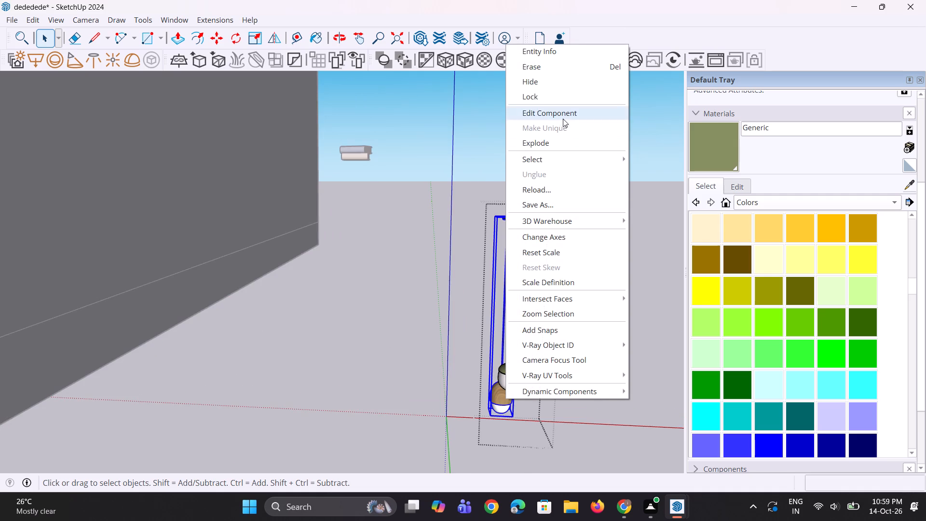
scroll(507, 385, "up", 2)
left_click(501, 401)
right_click(501, 401)
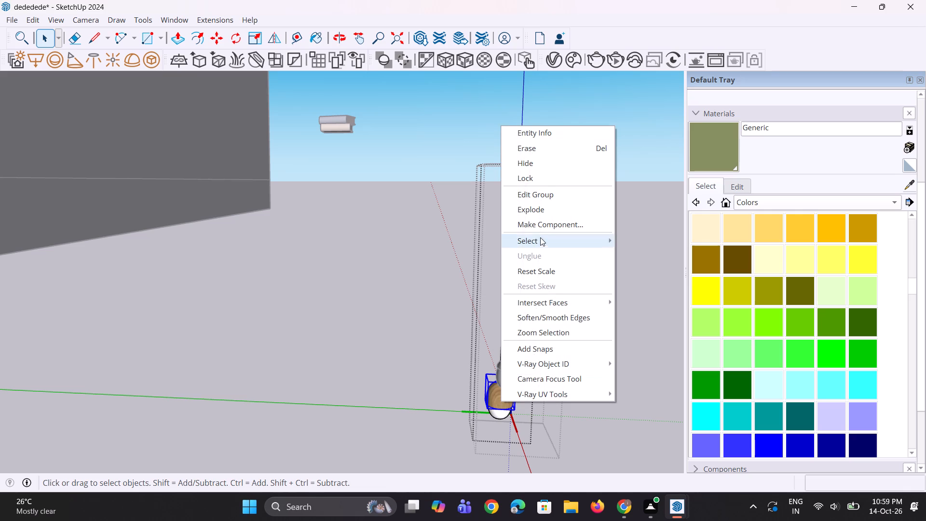
left_click(553, 196)
scroll(489, 407, "up", 1)
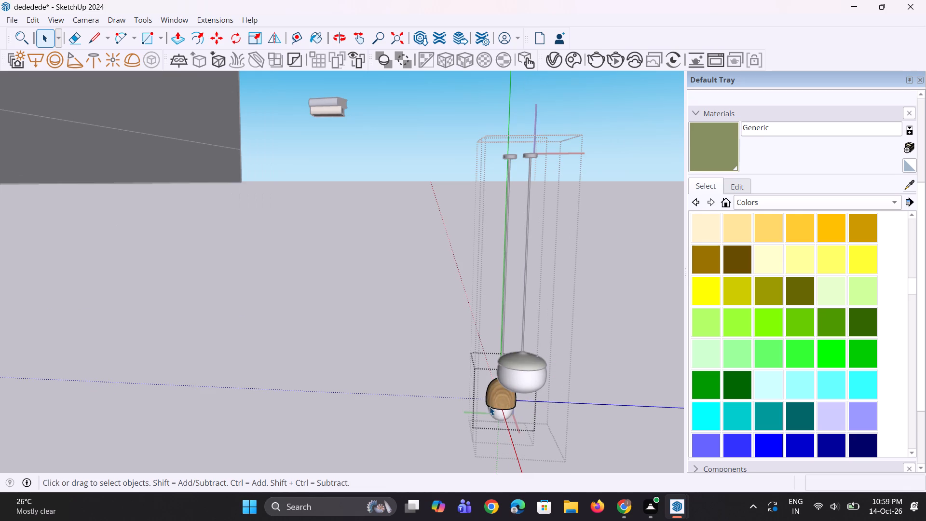
left_click(495, 403)
right_click(495, 403)
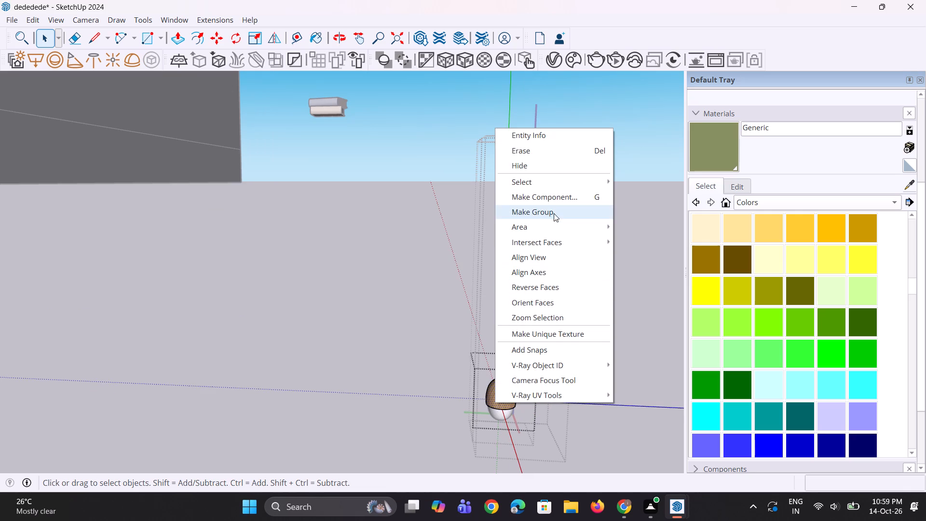
left_click(618, 326)
left_click_drag(685, 145, 689, 155)
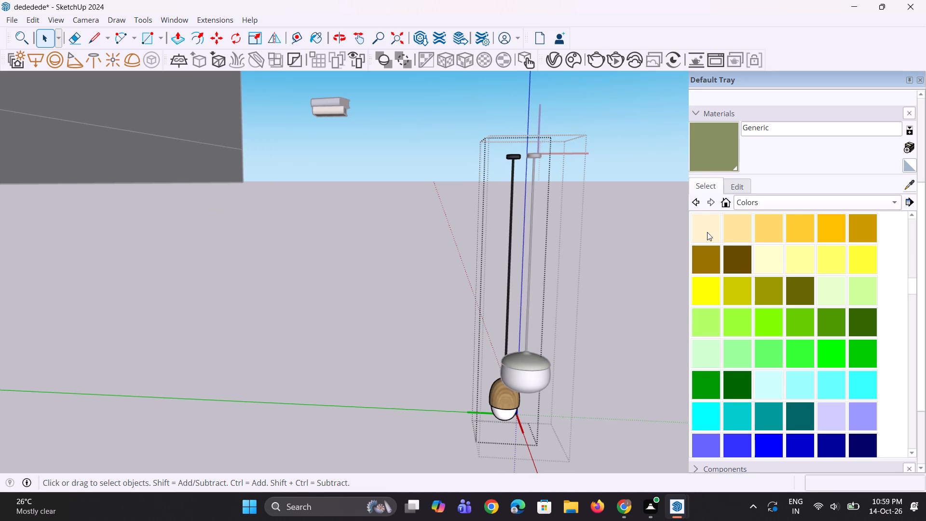
left_click(701, 163)
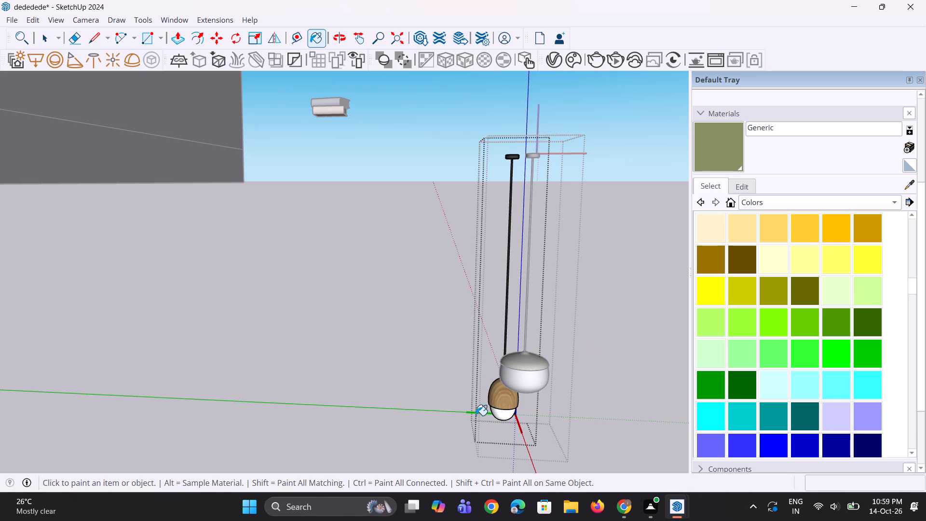
triple_click(499, 403)
left_click(500, 403)
right_click(500, 403)
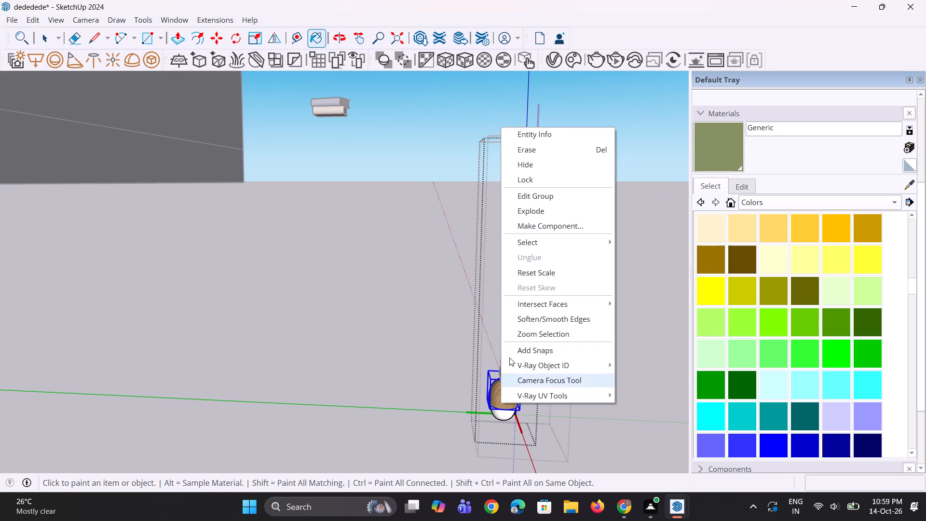
left_click(560, 200)
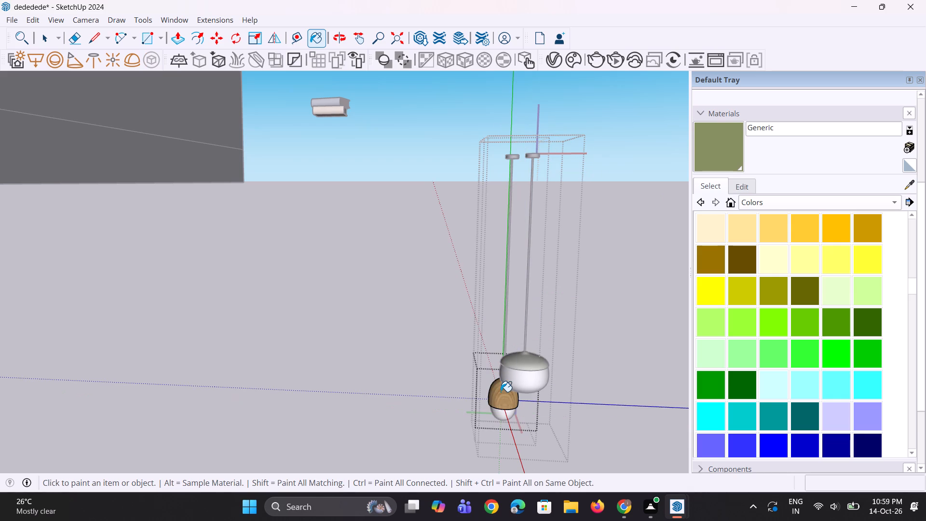
triple_click(501, 392)
double_click(501, 392)
scroll(468, 392, "up", 1)
scroll(468, 392, "down", 6)
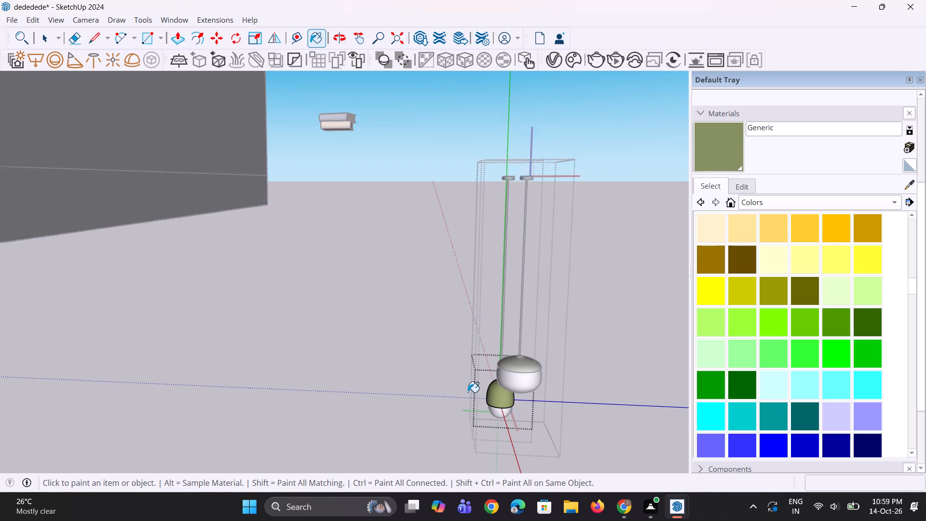
key("space")
key("space")
double_click(576, 363)
scroll(502, 343, "down", 4)
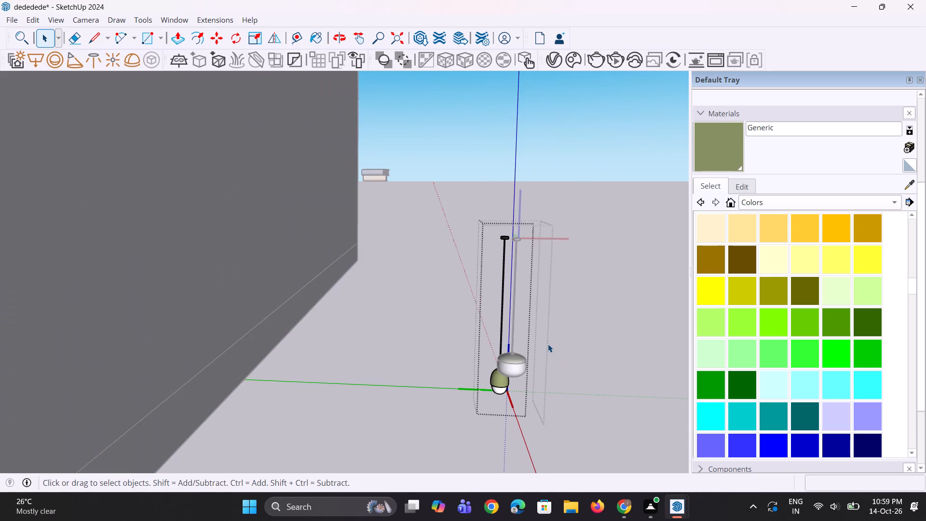
triple_click(548, 344)
triple_click(548, 344)
left_click(548, 344)
scroll(548, 344, "down", 14)
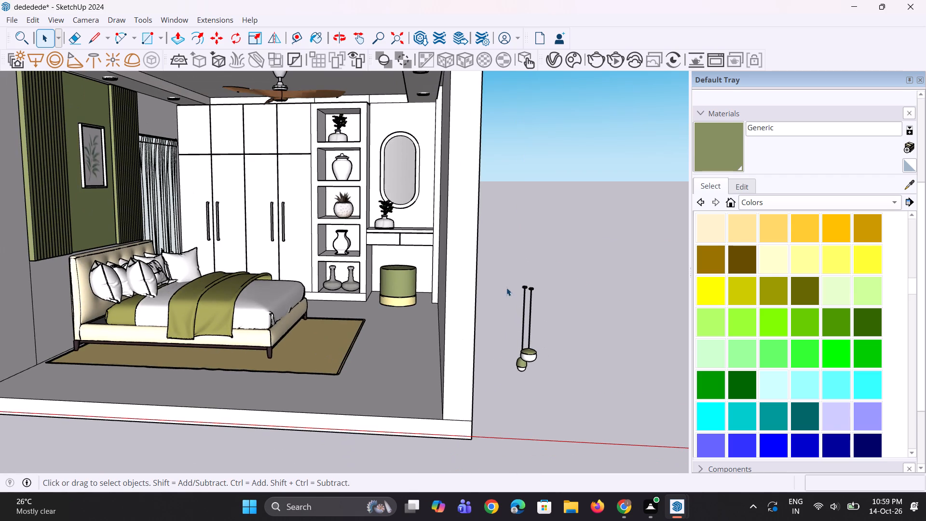
Move the pendant light pair from outside into the bedroom, placing its top at the ceiling on the bed wall's side.
left_click(531, 297)
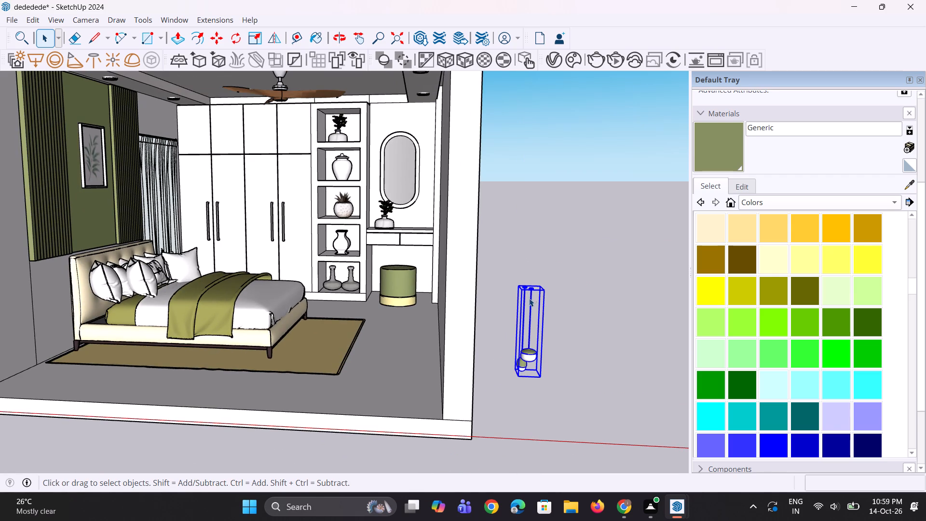
key("m")
left_click(545, 287)
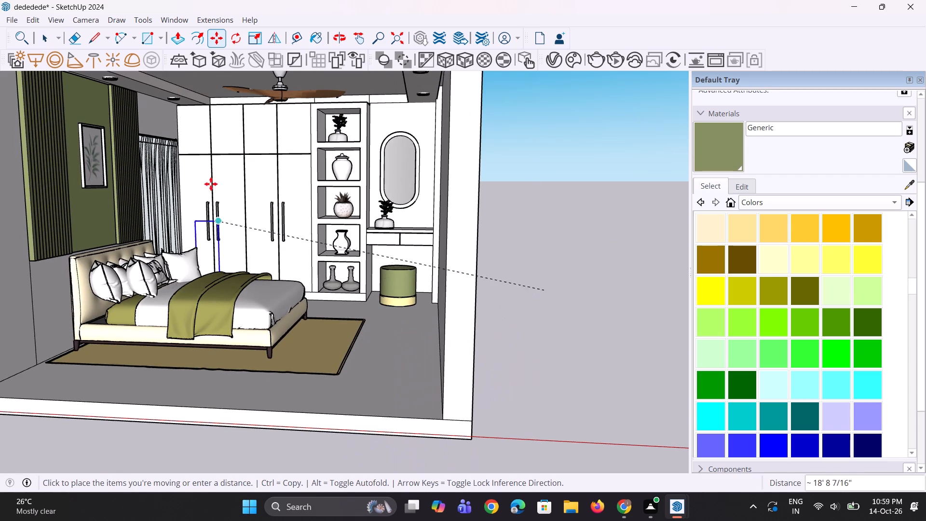
scroll(211, 182, "up", 7)
scroll(179, 172, "down", 3)
middle_click_drag(226, 227, 84, 279)
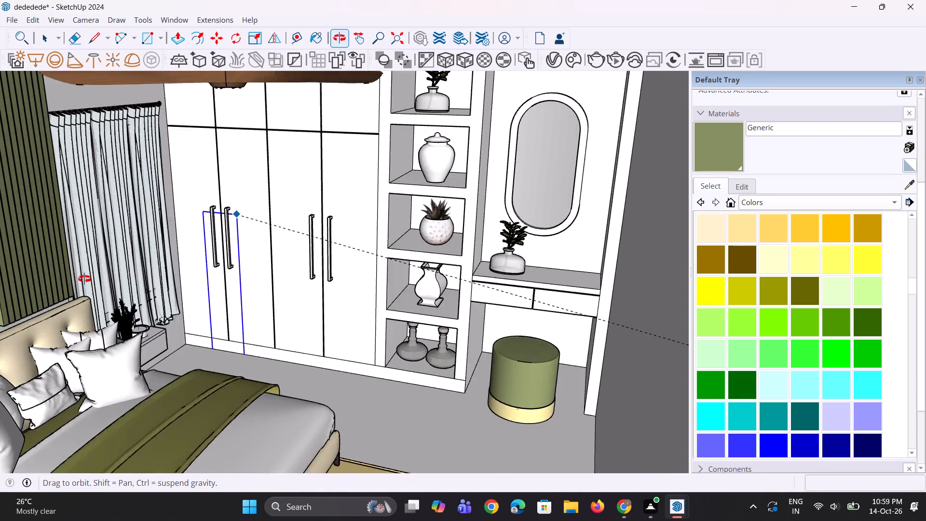
middle_click_drag(84, 279, 168, 258)
scroll(187, 257, "down", 8)
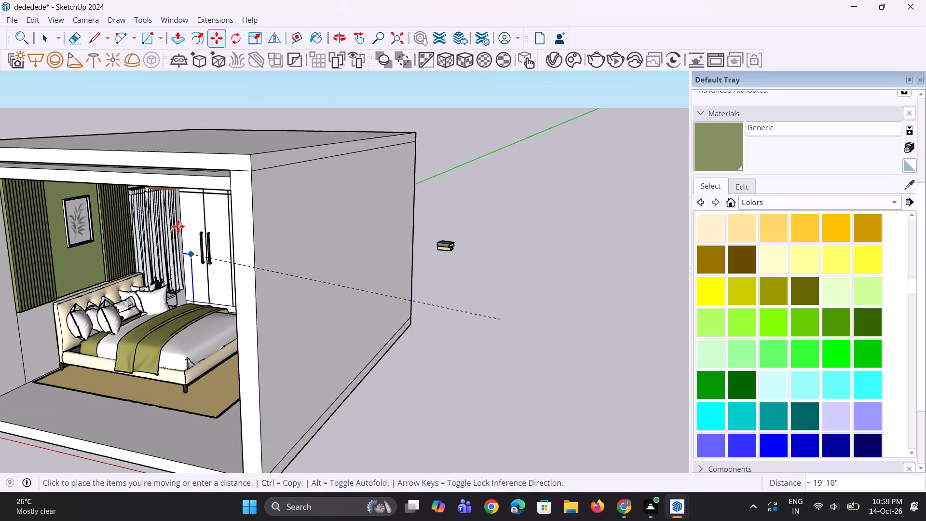
scroll(147, 199, "up", 5)
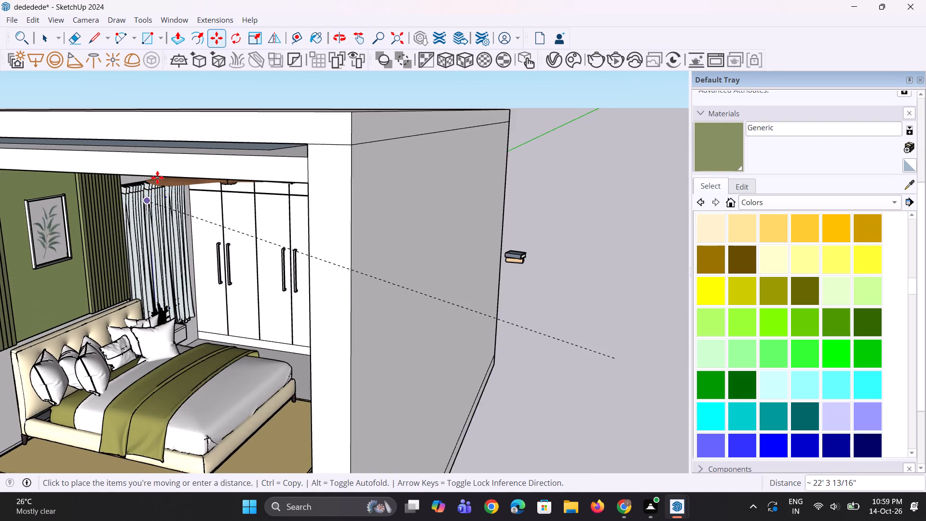
middle_click_drag(156, 185, 167, 162)
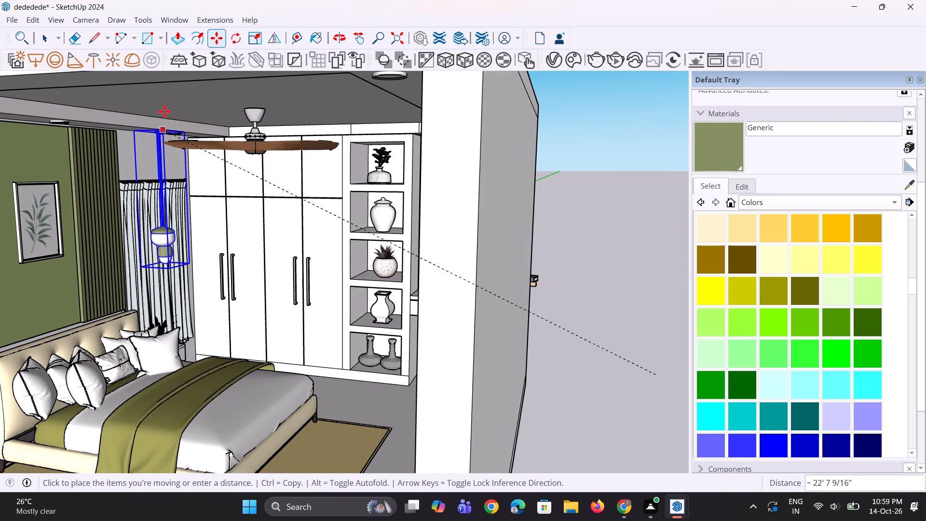
left_click(164, 96)
Move the pendant pair about 5' along the ceiling toward the wardrobe and the curtained bedside corner.
middle_click_drag(165, 150, 179, 197)
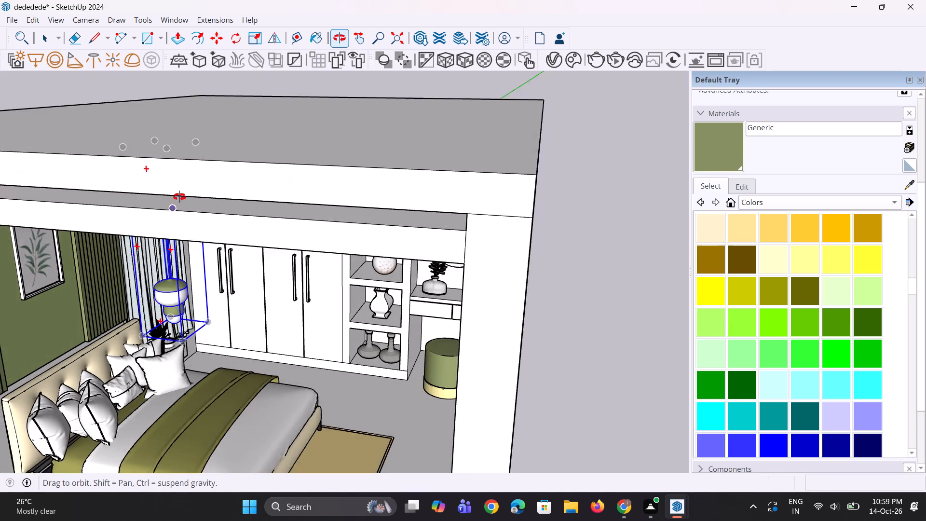
middle_click_drag(179, 197, 215, 168)
scroll(140, 167, "up", 2)
middle_click_drag(147, 162, 177, 124)
scroll(188, 231, "down", 3)
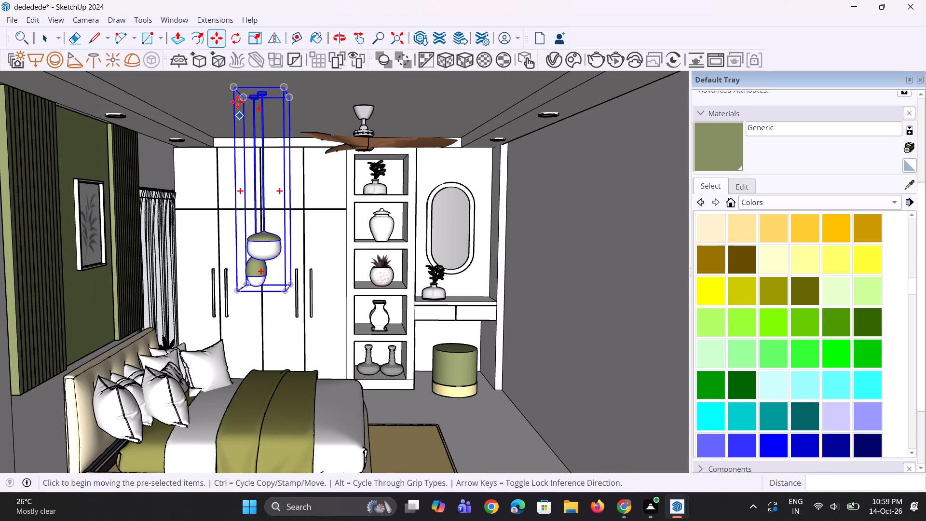
left_click(238, 86)
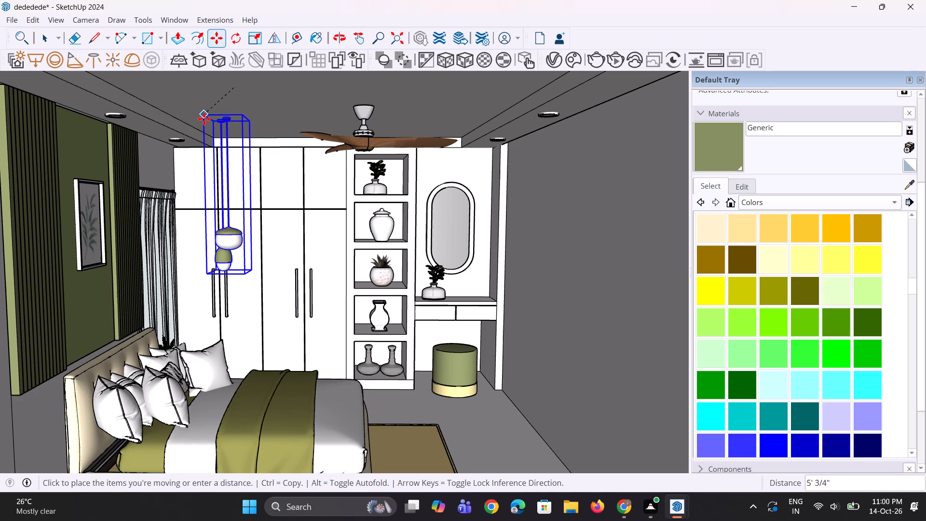
left_click(205, 121)
Shift the pendant pair 4" along the ceiling toward the bed wall and clear the selection.
middle_click_drag(207, 134, 151, 151)
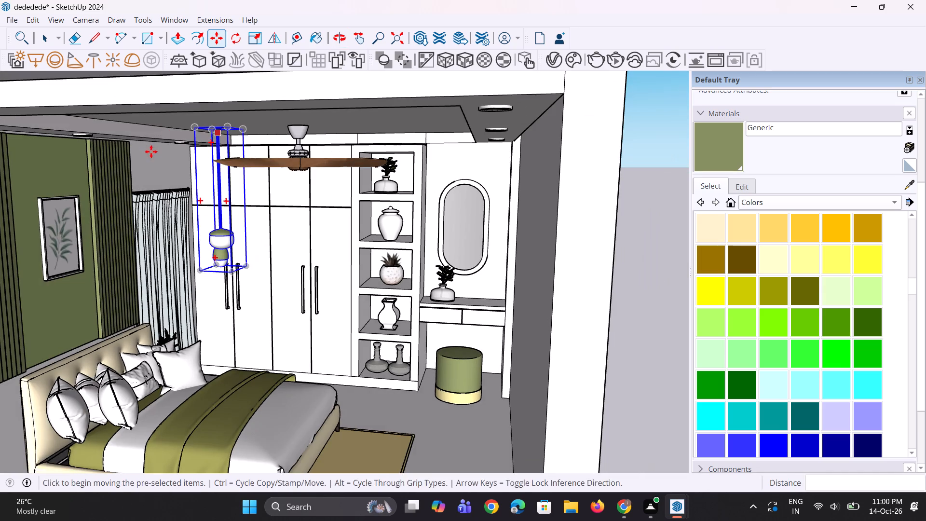
scroll(226, 108, "up", 5)
left_click(256, 133)
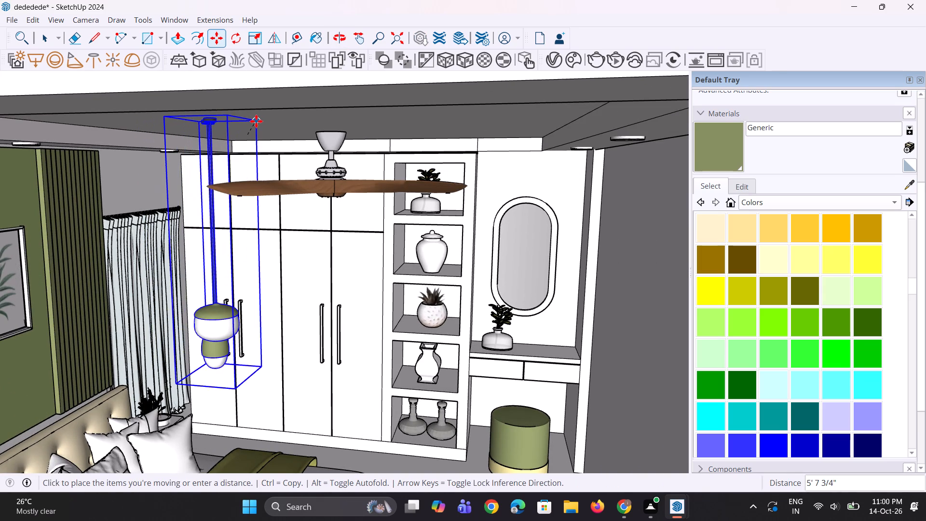
key("Escape")
middle_click_drag(218, 194, 258, 178)
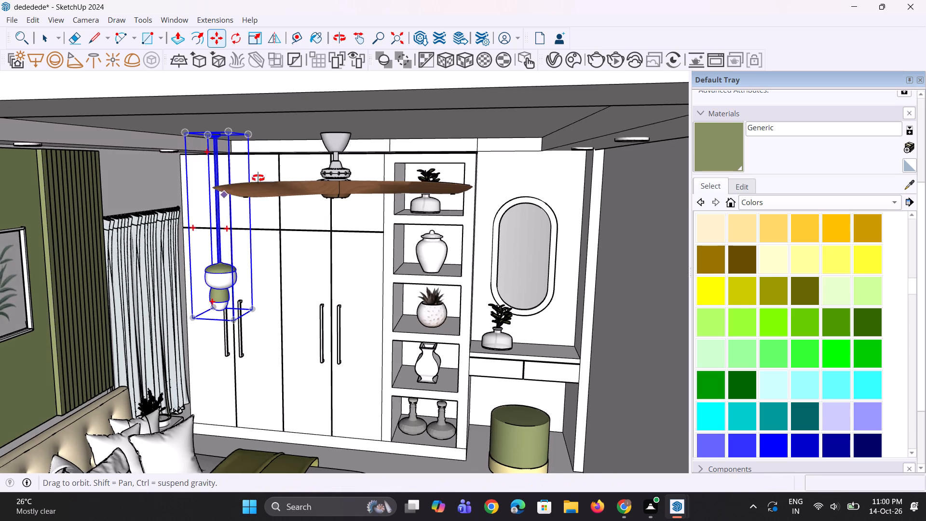
middle_click_drag(258, 178, 271, 162)
scroll(186, 137, "up", 2)
left_click(210, 113)
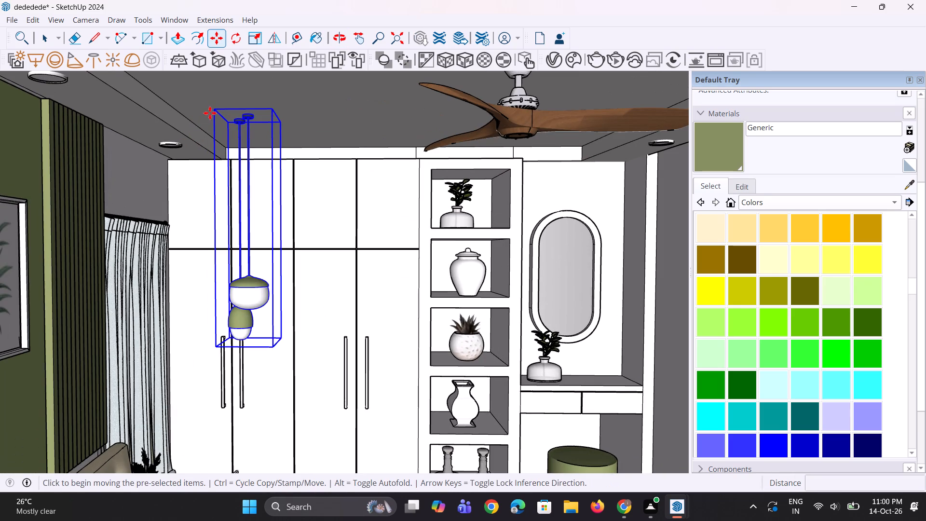
left_click(195, 112)
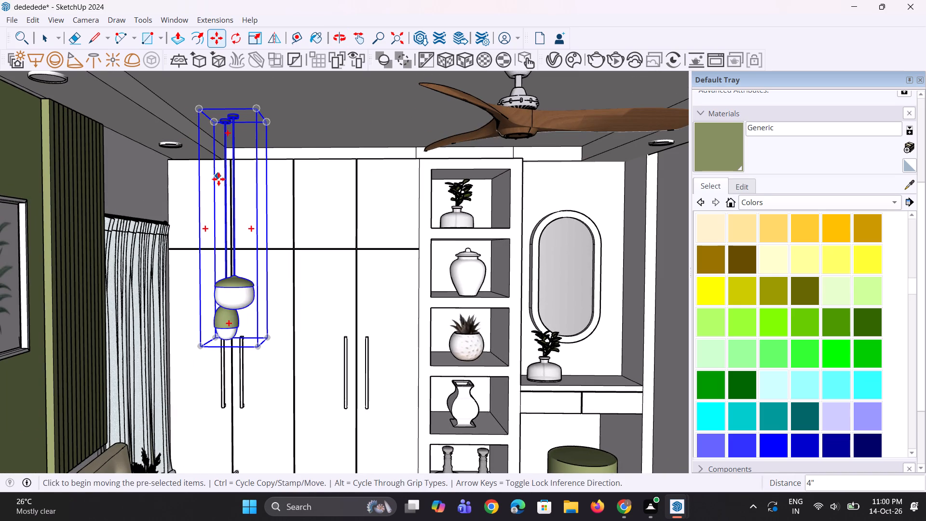
middle_click_drag(281, 226, 248, 235)
scroll(256, 229, "down", 3)
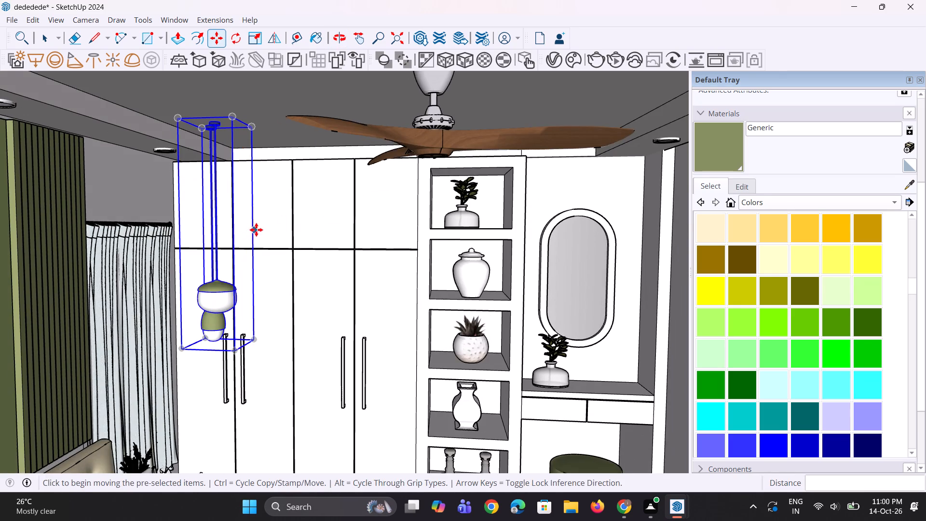
scroll(256, 230, "down", 7)
middle_click_drag(272, 265, 244, 300)
key("space")
key("space")
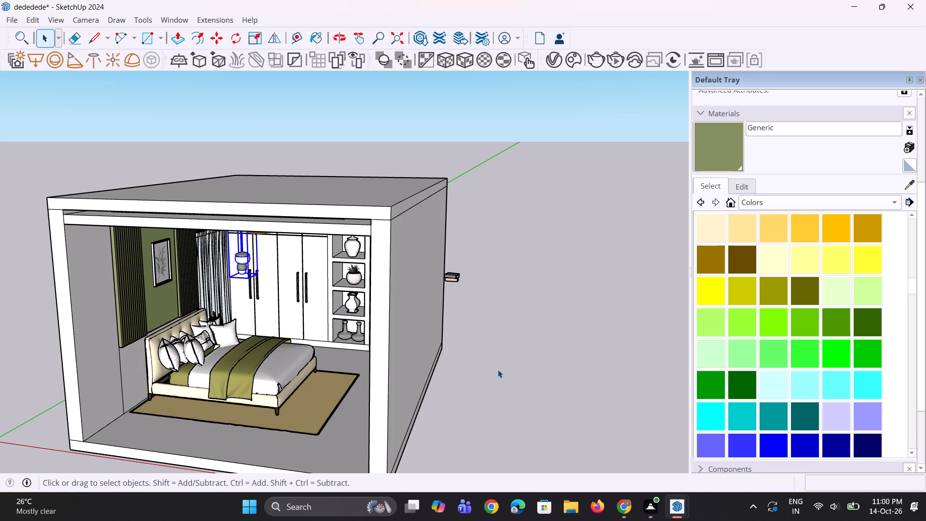
left_click(498, 370)
Examine the bedroom interior from the open front, checking how the pendant pair hangs beside the bed and wardrobe.
scroll(189, 236, "up", 7)
middle_click_drag(219, 257, 219, 222)
scroll(231, 214, "down", 4)
scroll(245, 235, "up", 1)
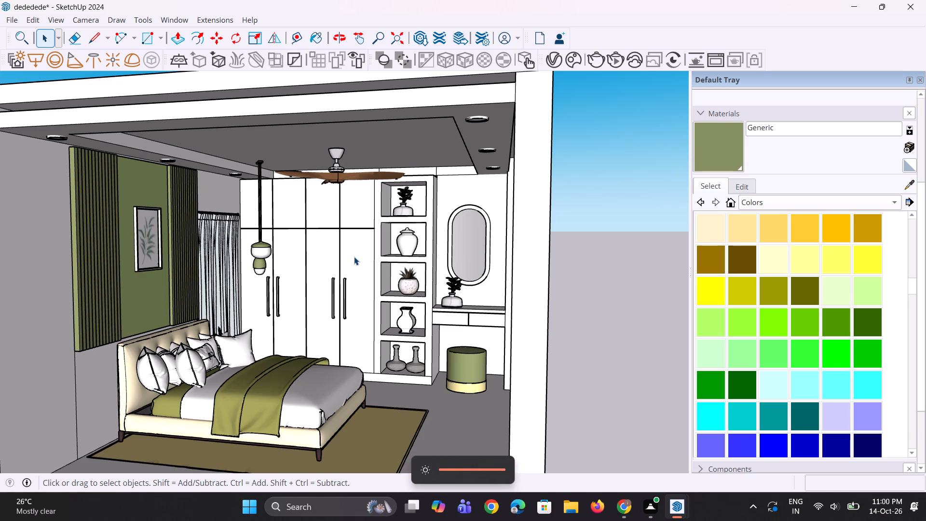
scroll(359, 240, "down", 2)
middle_click(352, 255)
scroll(302, 214, "up", 2)
scroll(298, 257, "up", 1)
middle_click(298, 258)
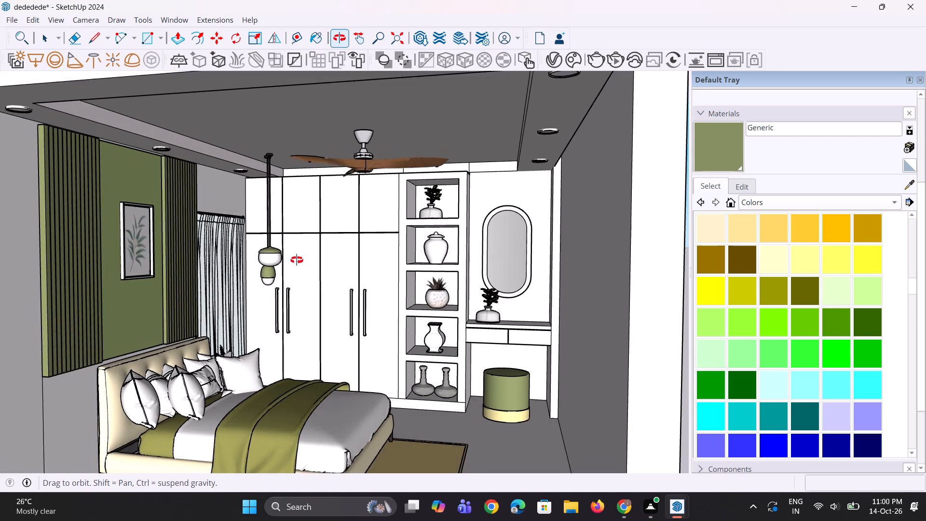
scroll(297, 260, "down", 2)
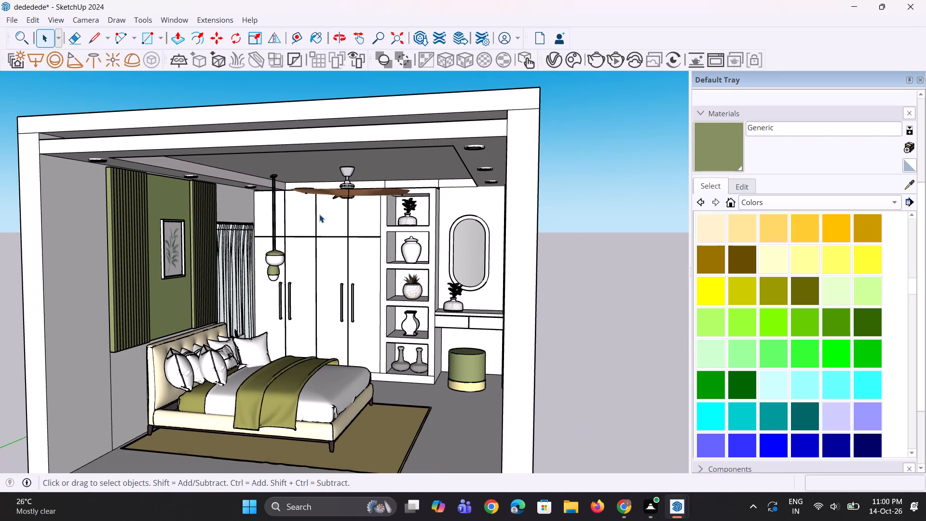
scroll(319, 214, "down", 1)
middle_click_drag(321, 213, 325, 212)
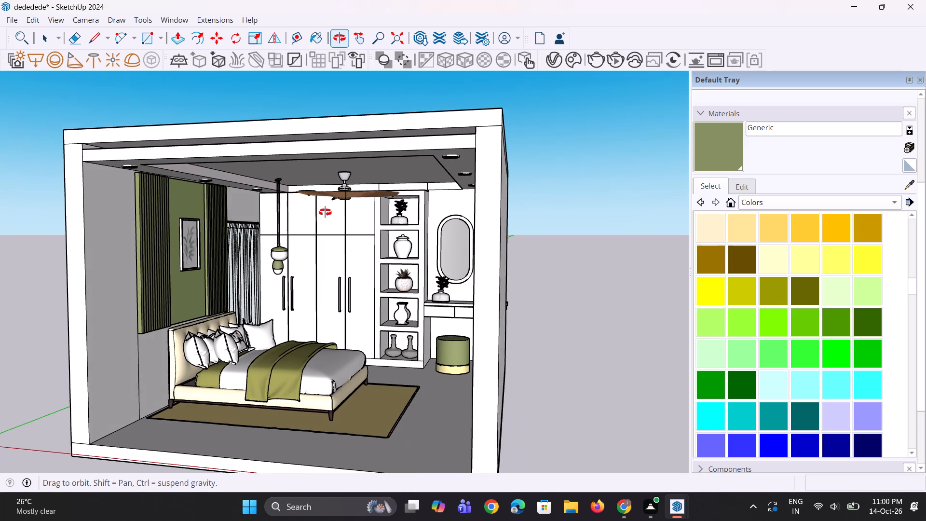
middle_click_drag(325, 212, 331, 213)
scroll(316, 223, "up", 2)
middle_click_drag(308, 231, 316, 214)
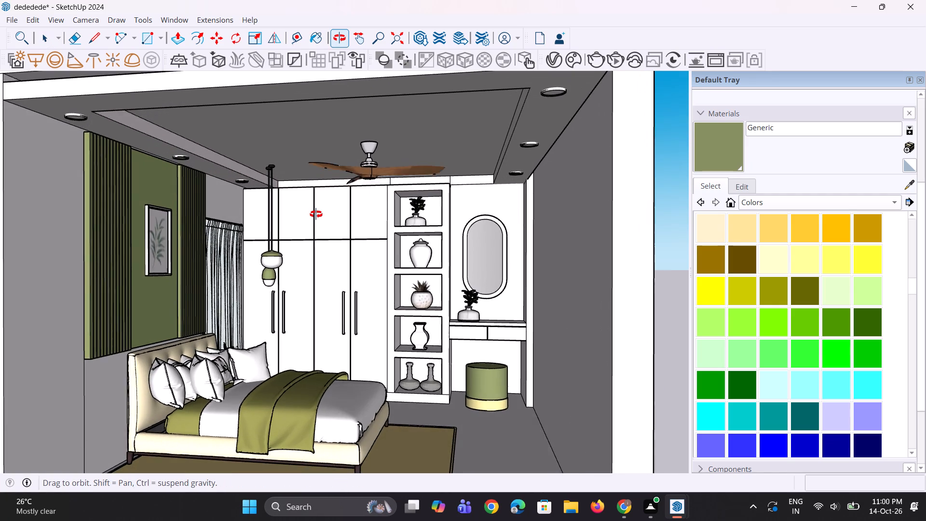
Examine the furnished bedroom through the open front, near and far, ending on an angled view of the whole room box.
middle_click_drag(316, 214, 317, 214)
scroll(313, 237, "down", 3)
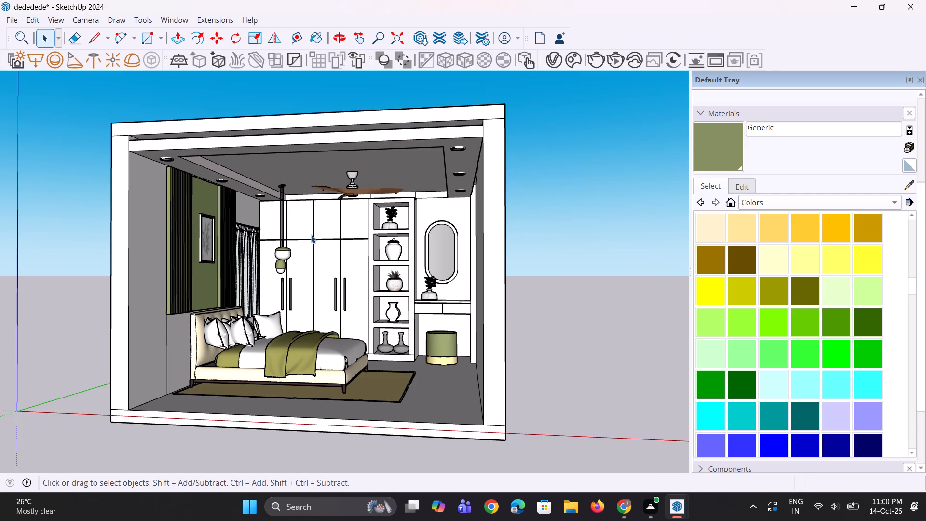
scroll(311, 233, "up", 3)
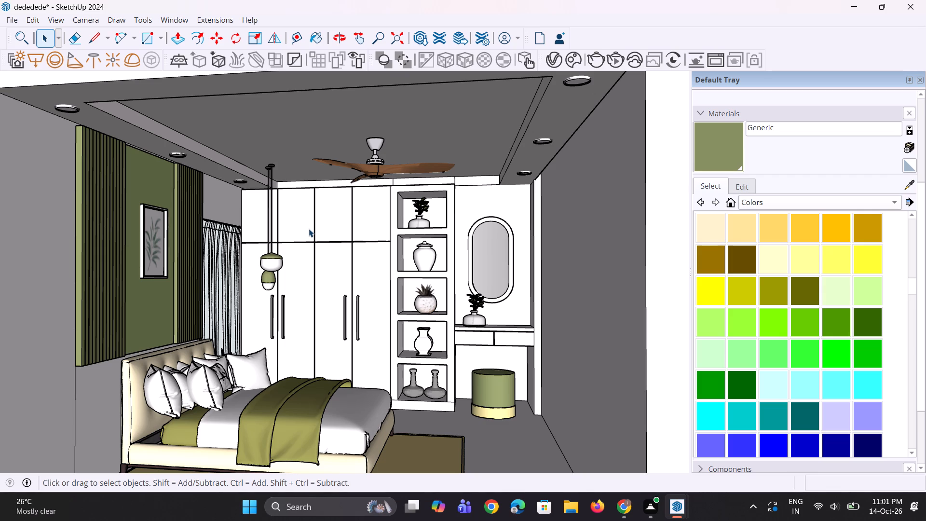
scroll(359, 348, "down", 3)
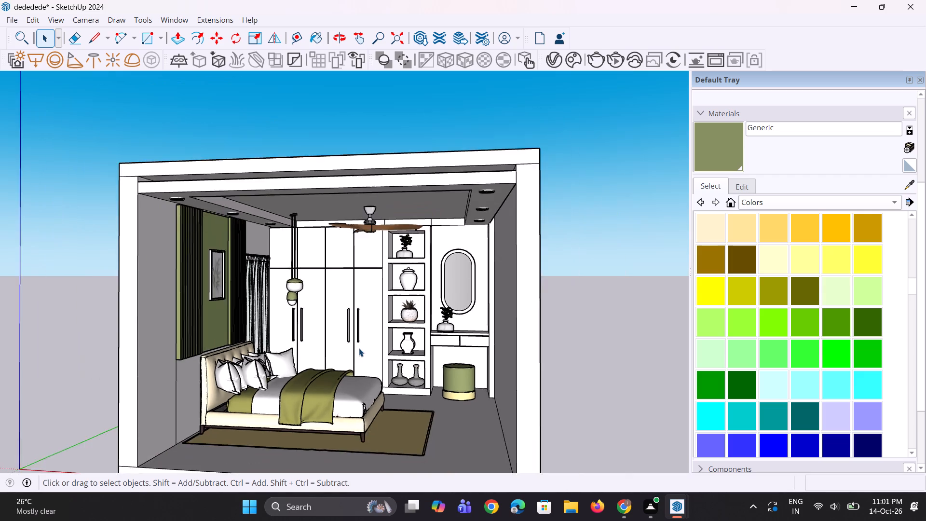
scroll(359, 348, "down", 4)
middle_click_drag(356, 382, 362, 392)
scroll(357, 415, "up", 8)
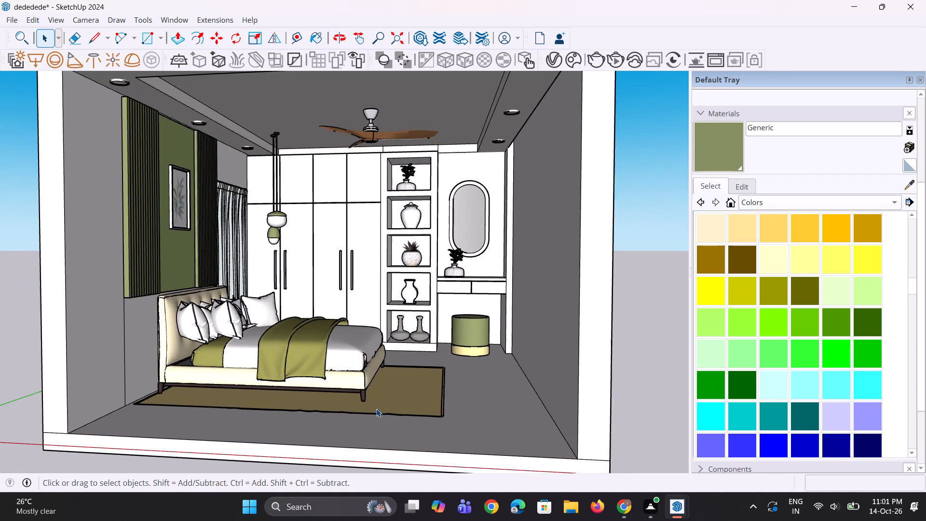
scroll(376, 408, "up", 3)
scroll(375, 402, "down", 8)
middle_click_drag(413, 446, 376, 416)
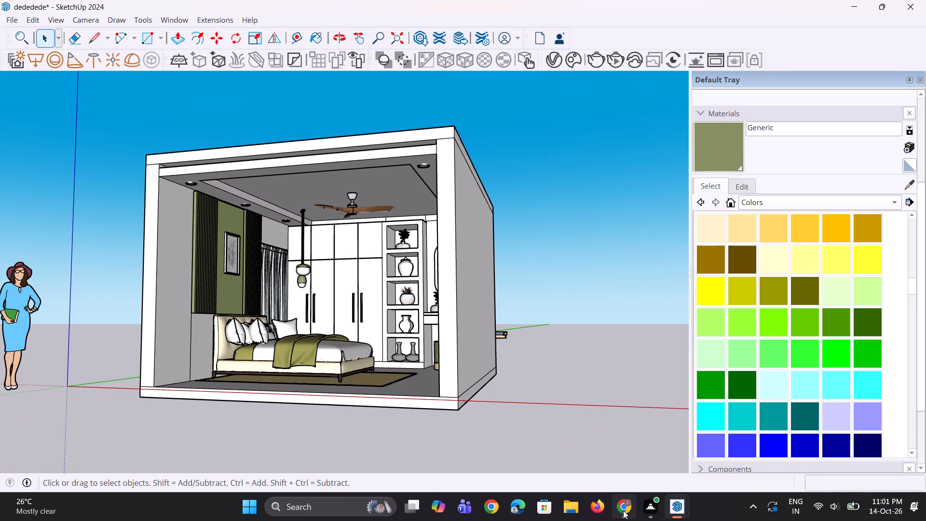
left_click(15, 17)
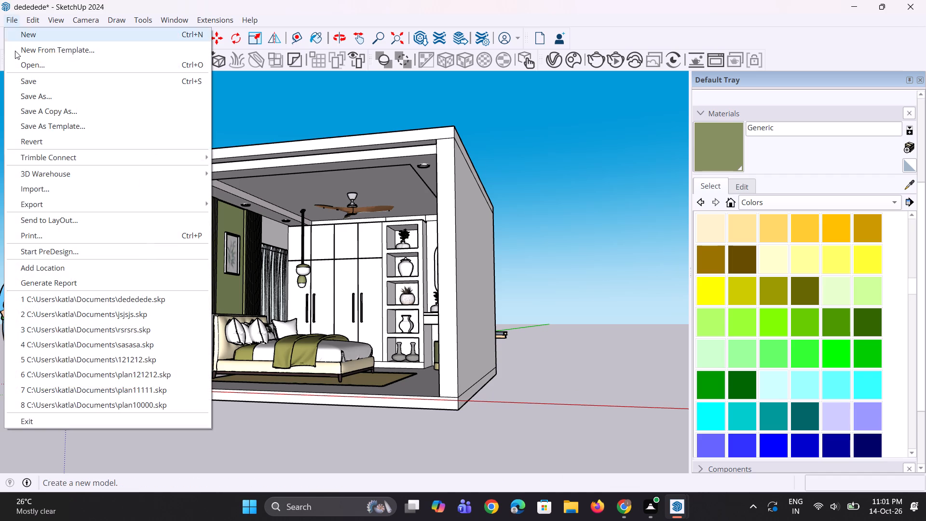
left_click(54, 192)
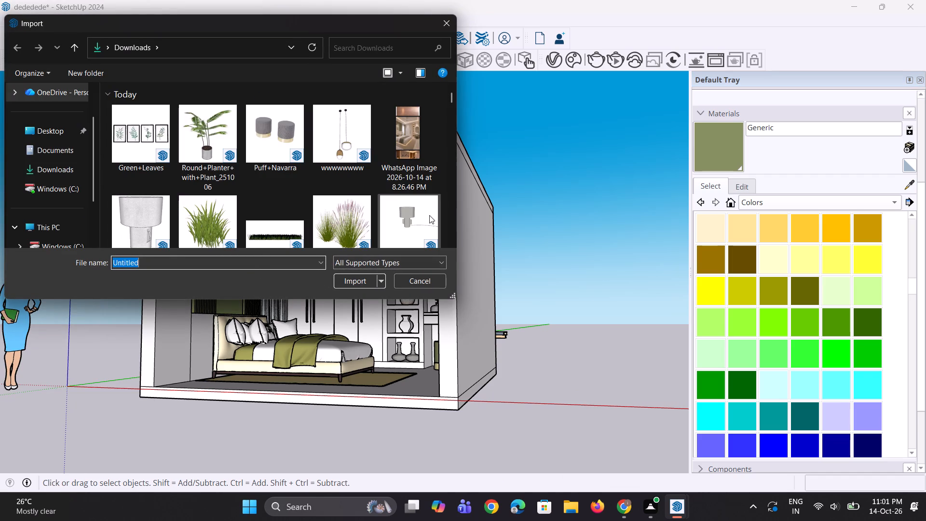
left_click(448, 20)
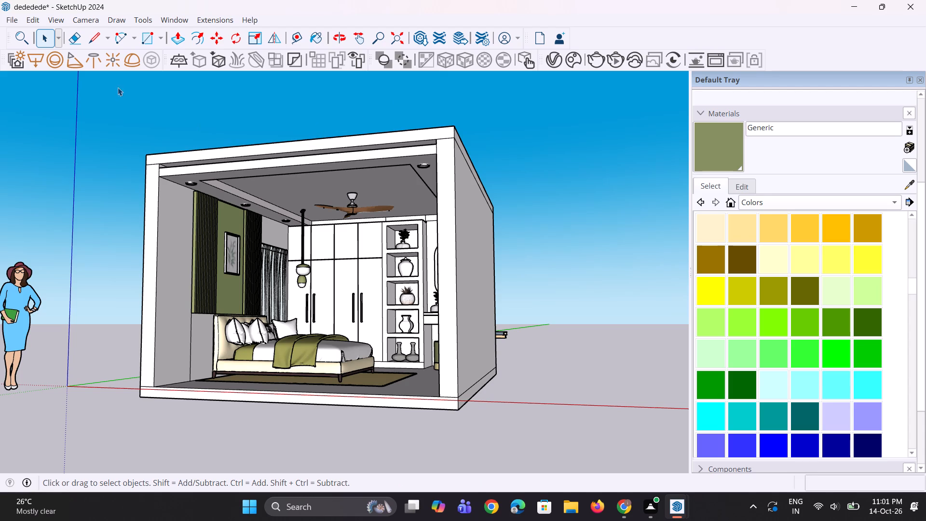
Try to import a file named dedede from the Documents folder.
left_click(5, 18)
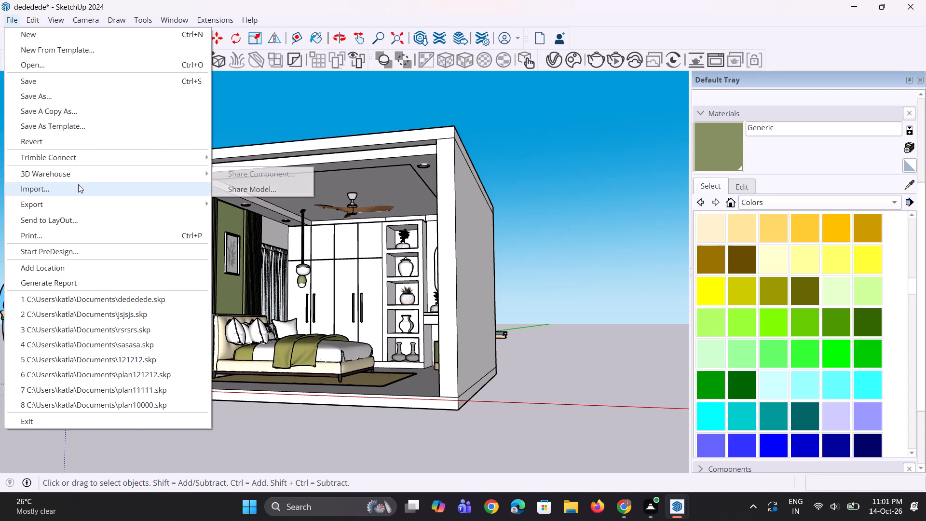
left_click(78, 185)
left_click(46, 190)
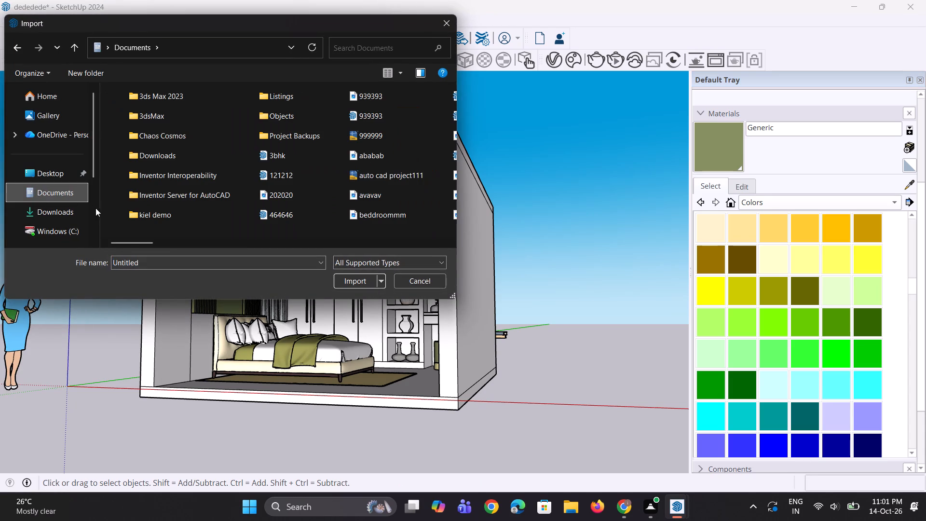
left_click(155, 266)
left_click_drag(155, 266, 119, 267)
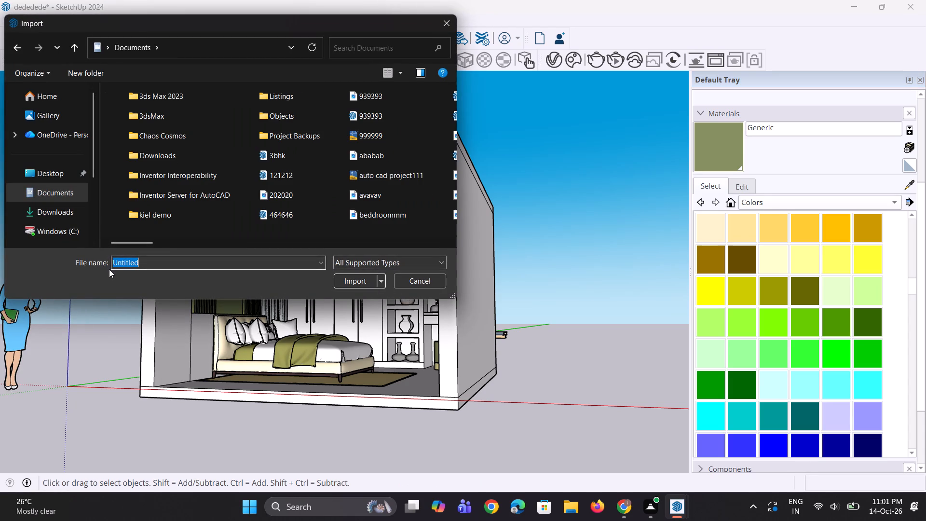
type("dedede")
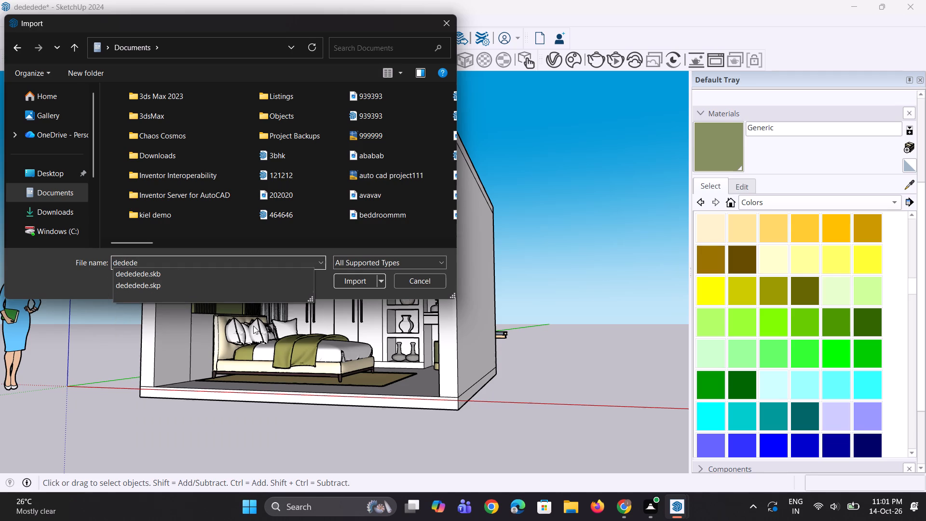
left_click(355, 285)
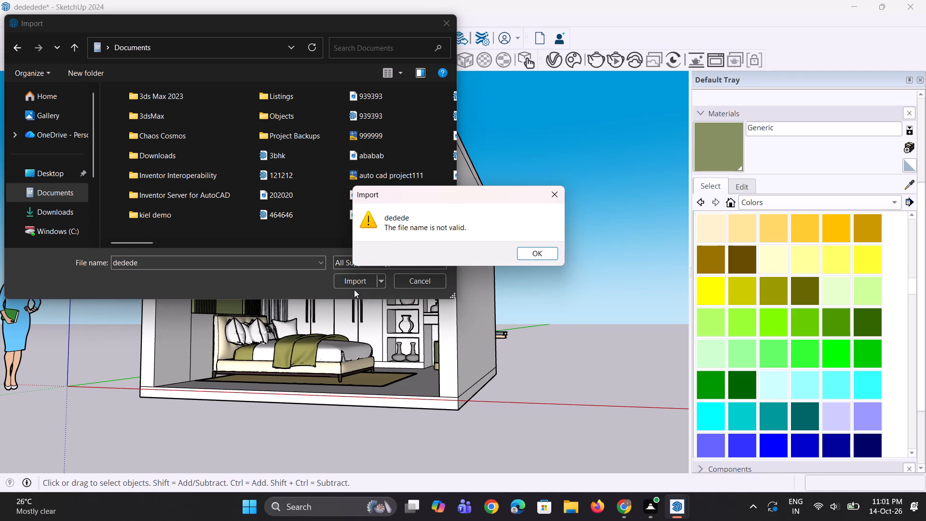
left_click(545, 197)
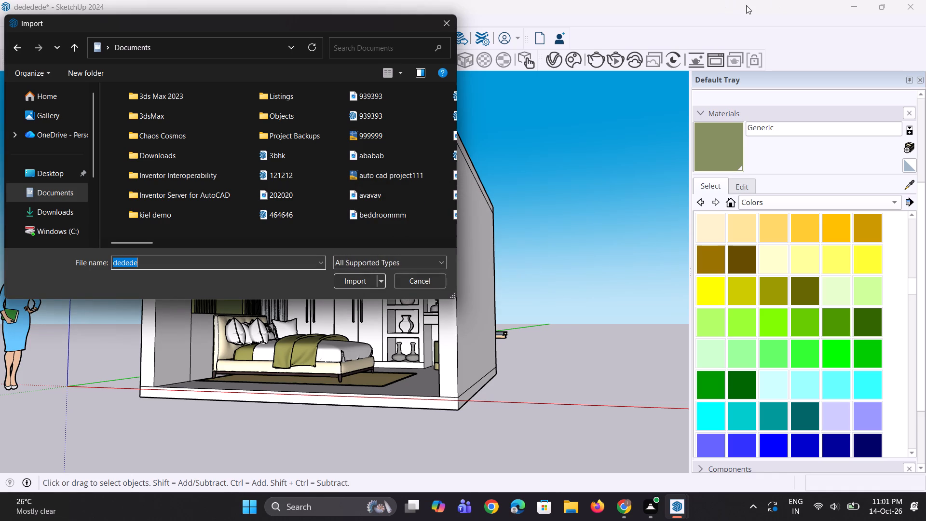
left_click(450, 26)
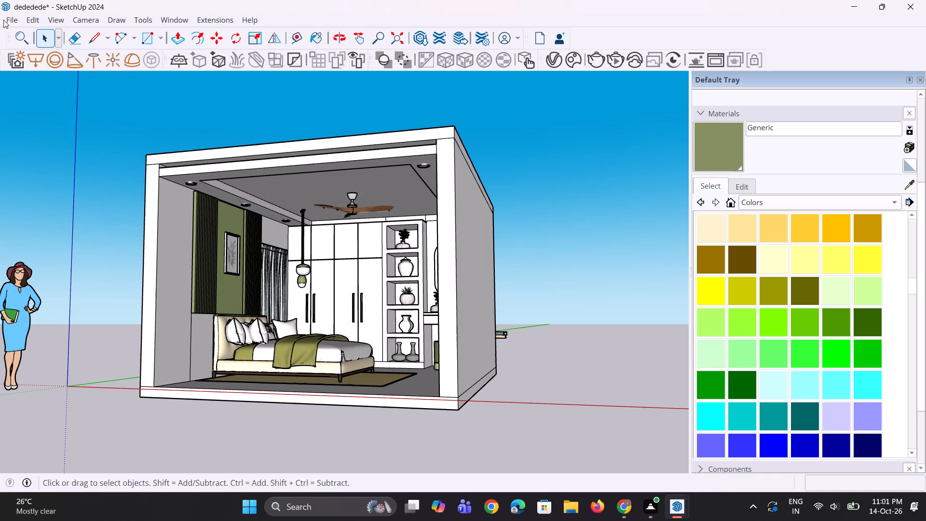
Export the current bedroom view as a 2D PNG graphic named dededede in the Documents folder.
left_click(8, 21)
left_click(53, 205)
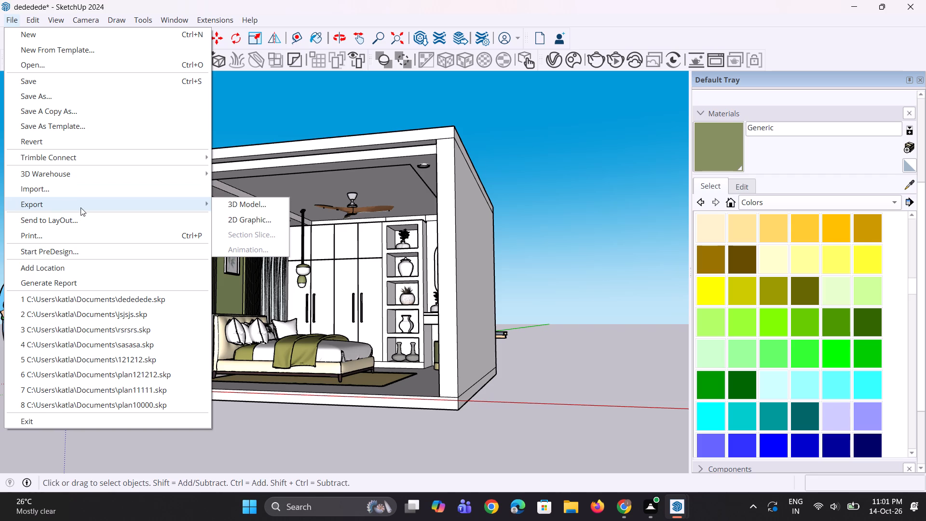
left_click(235, 222)
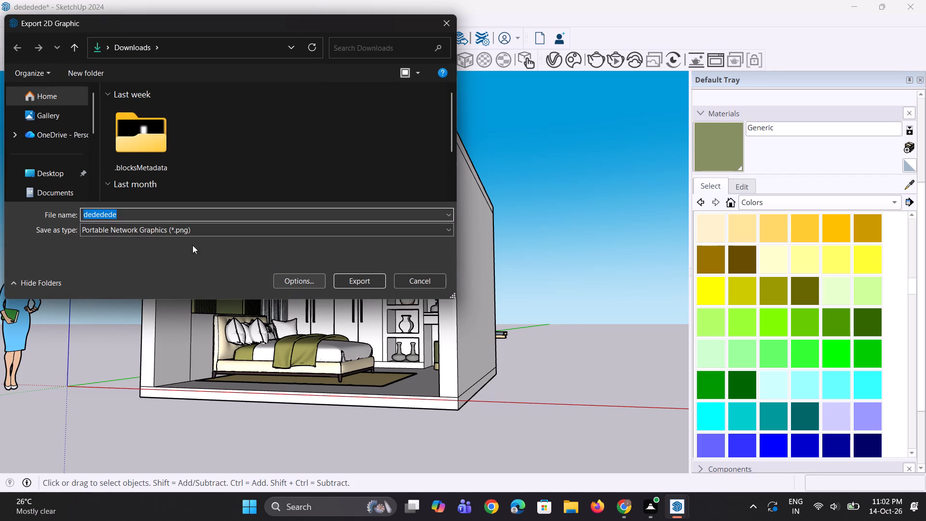
left_click(50, 188)
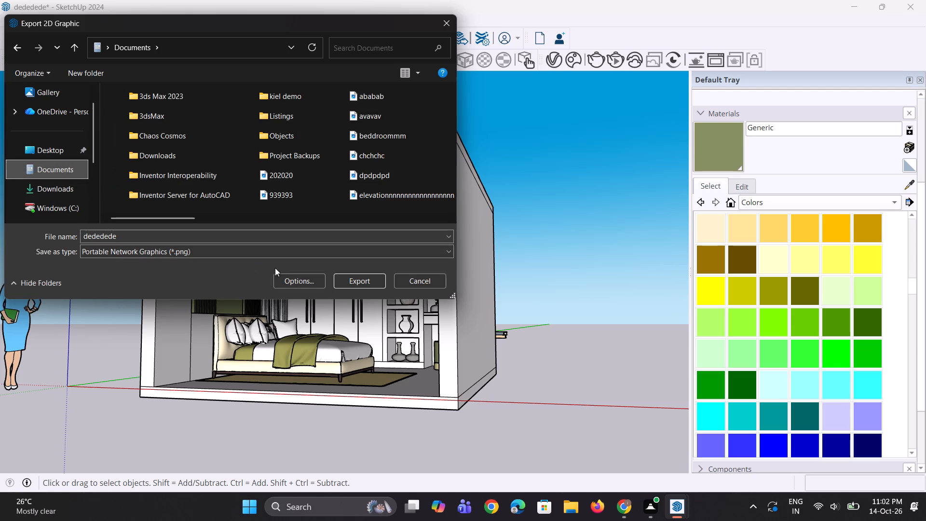
left_click(368, 284)
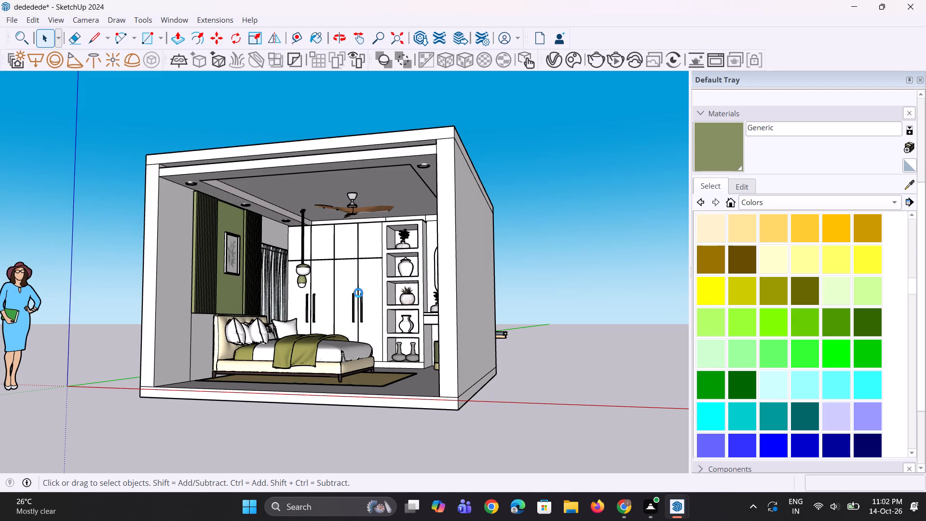
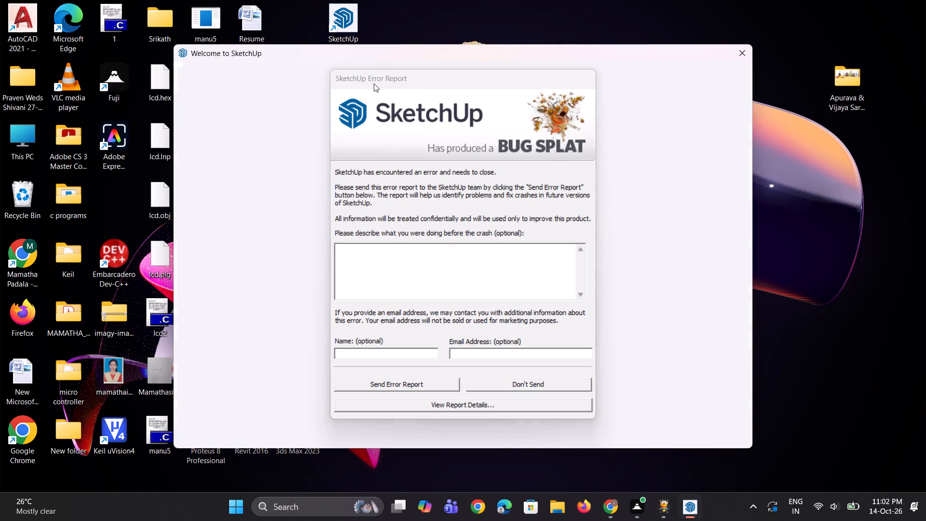
Dismiss the SketchUp error report without sending it.
left_click(542, 385)
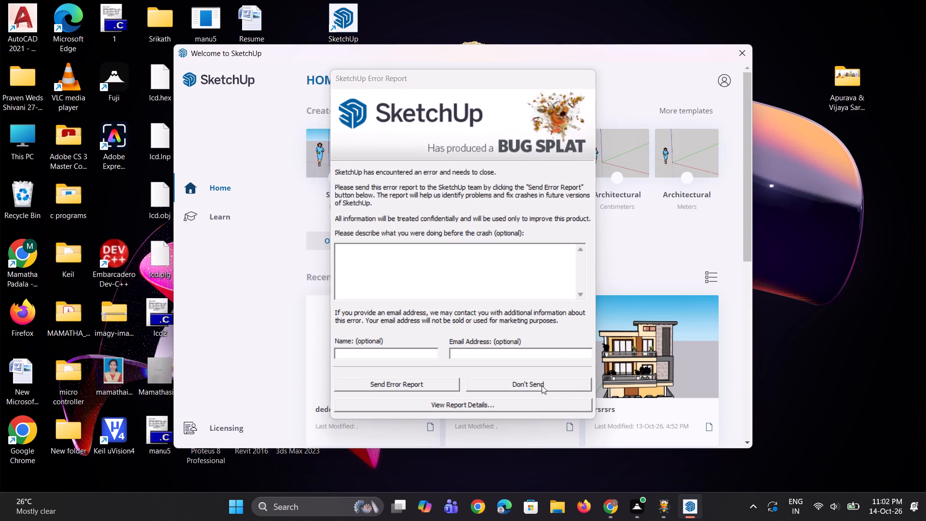
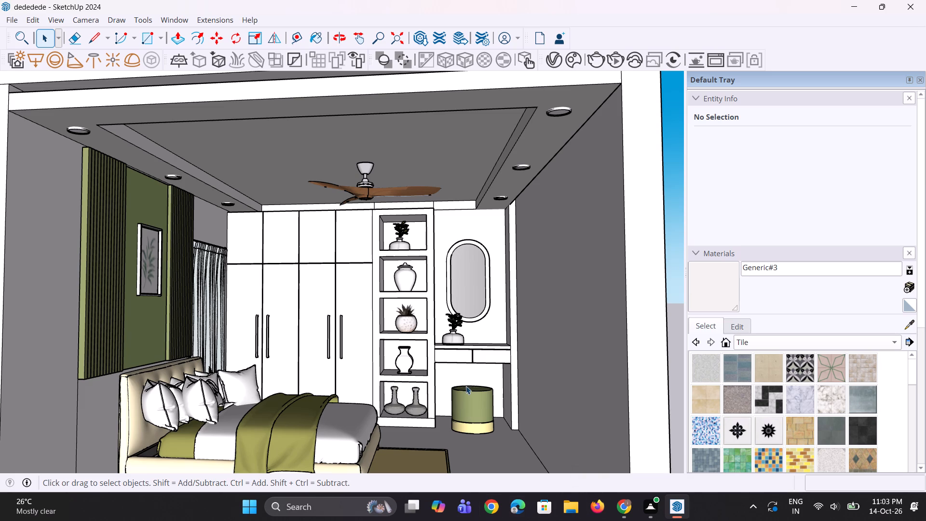
Move the pendant light component from outside the room to the ceiling near the bed, about 21' 11" away.
scroll(436, 328, "down", 3)
middle_click_drag(438, 338, 430, 329)
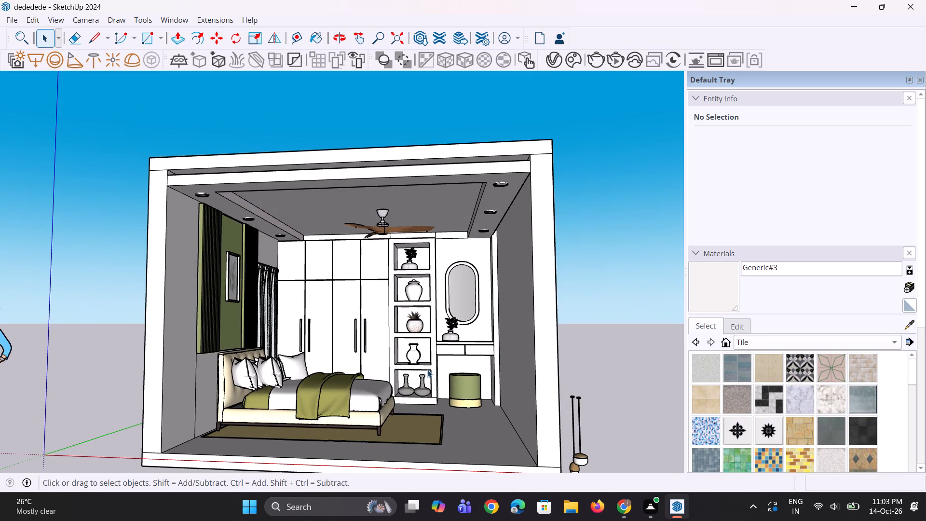
left_click_drag(565, 370, 593, 466)
left_click(583, 455)
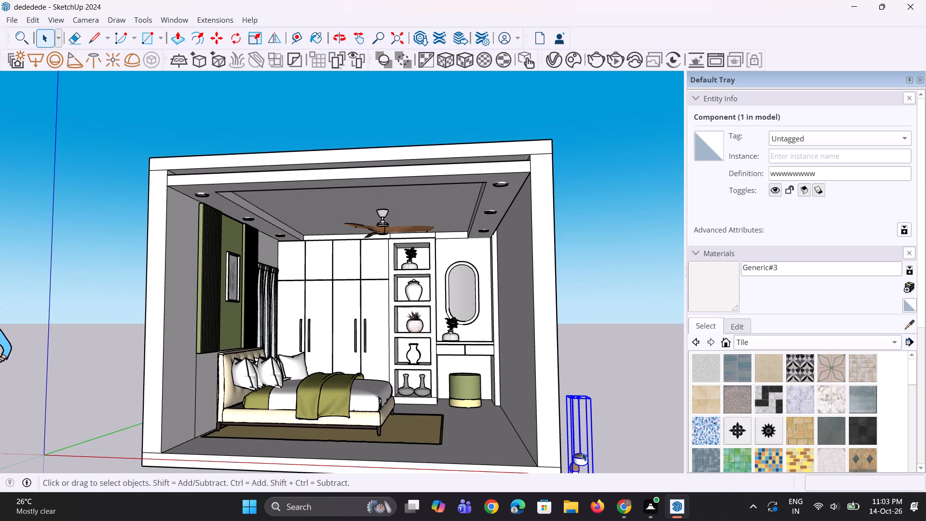
key("m")
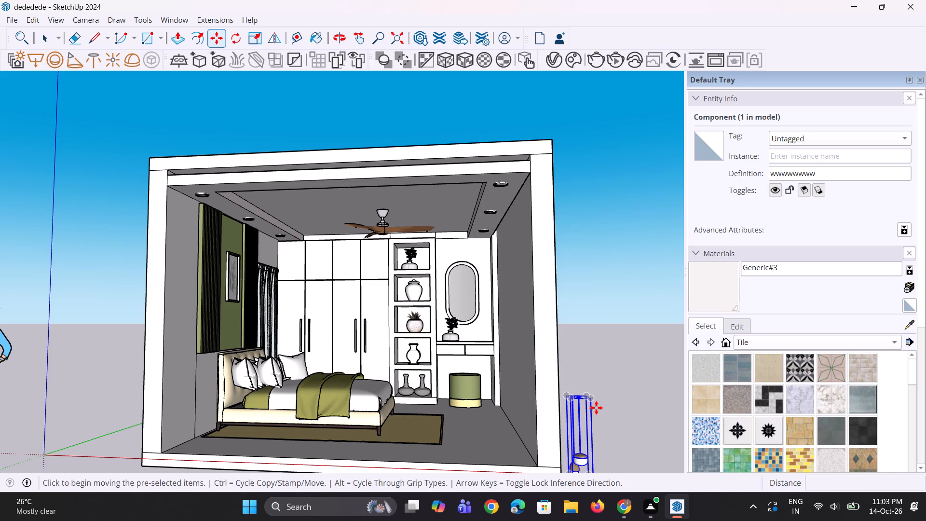
left_click(594, 402)
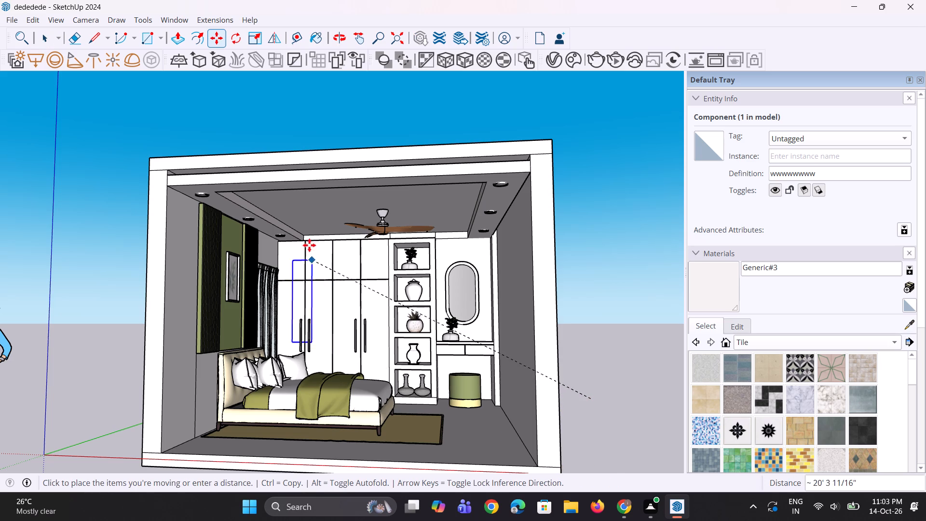
scroll(306, 237, "up", 1)
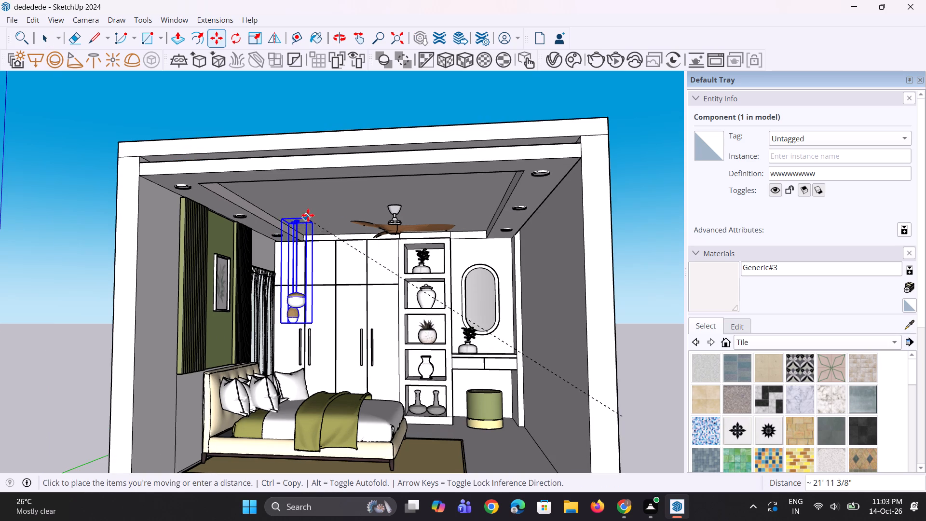
left_click(308, 215)
left_click(318, 224)
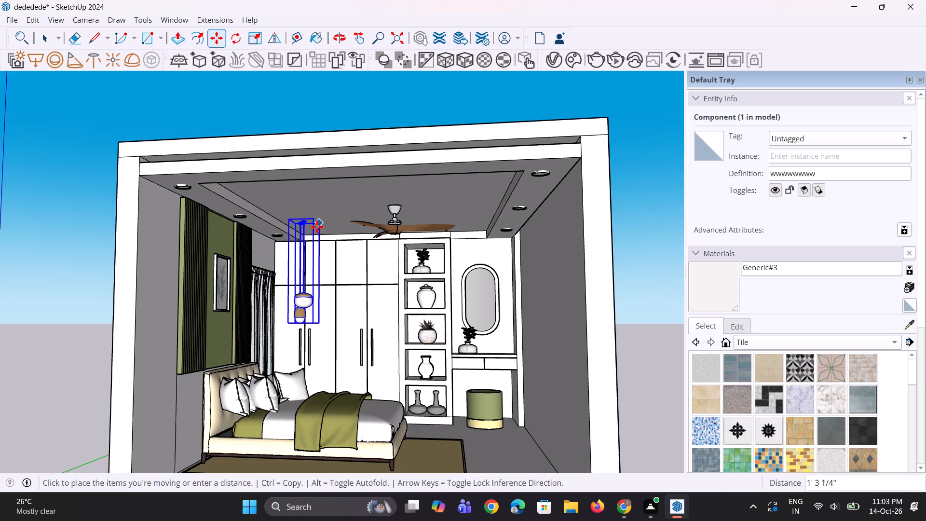
key("Escape")
Shift the hanging pendant light about 3' 2" so it sits by the false ceiling edge near the wardrobe, and deselect it.
middle_click_drag(331, 240, 355, 240)
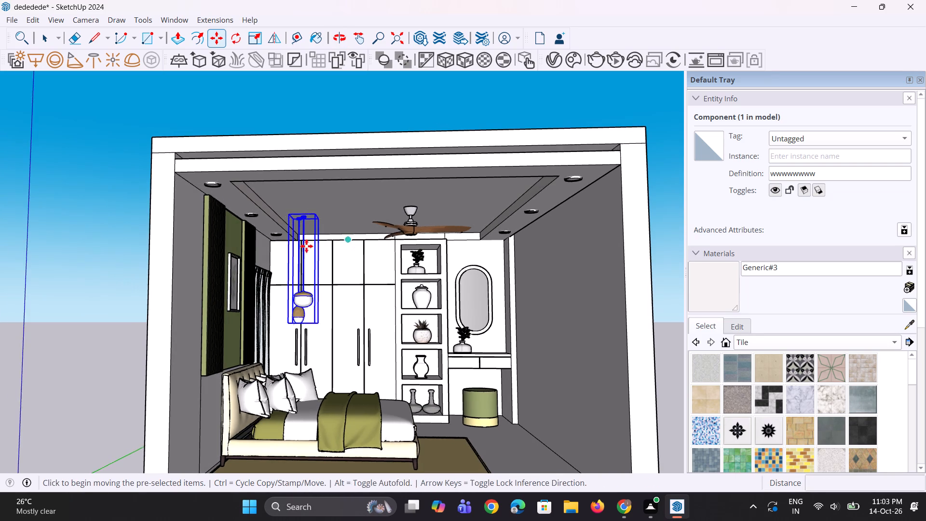
scroll(306, 246, "up", 6)
left_click(280, 206)
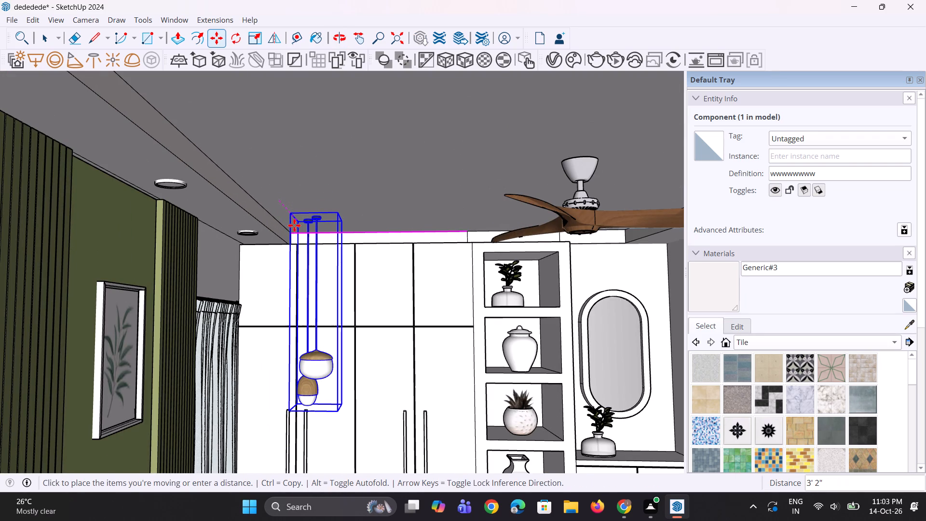
left_click(294, 225)
middle_click_drag(309, 237, 297, 241)
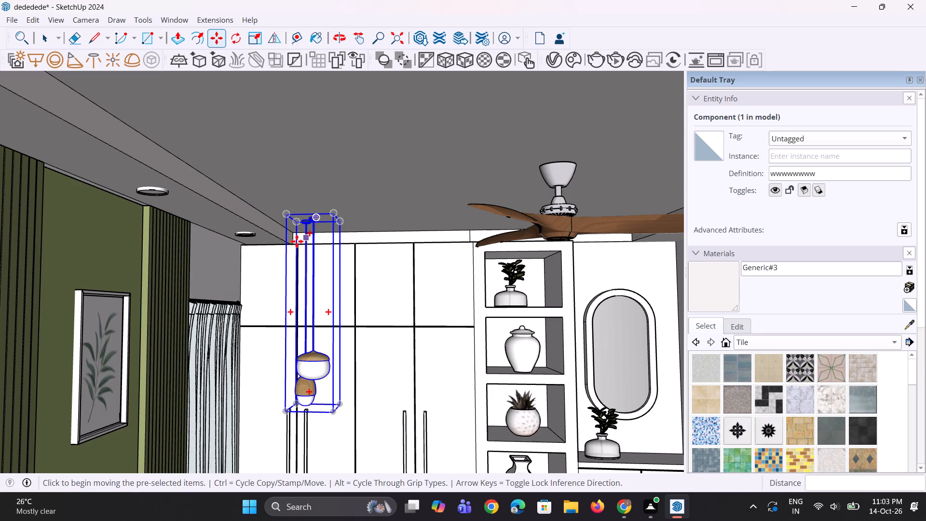
scroll(296, 241, "down", 10)
key("space")
key("space")
left_click(505, 281)
Save the bedroom model with the pendant light in place.
scroll(410, 269, "up", 1)
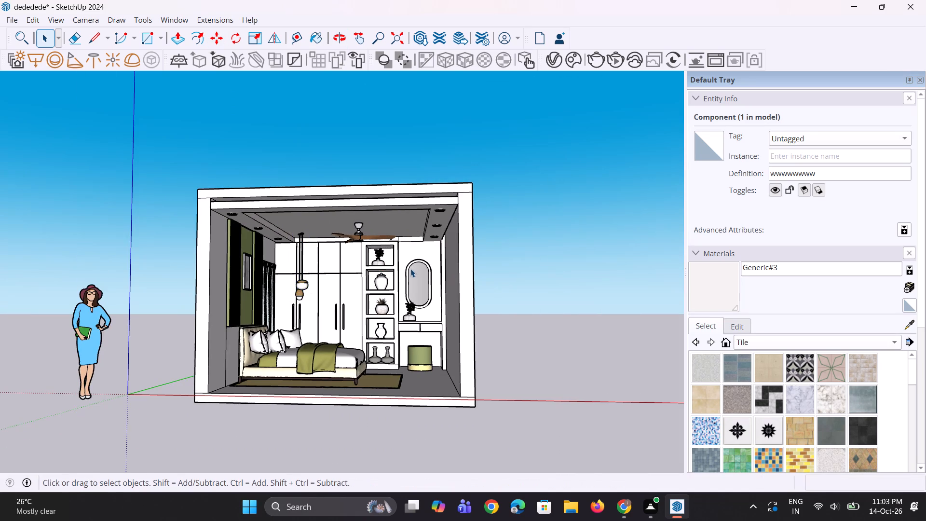
scroll(410, 269, "up", 2)
key("ctrl+s")
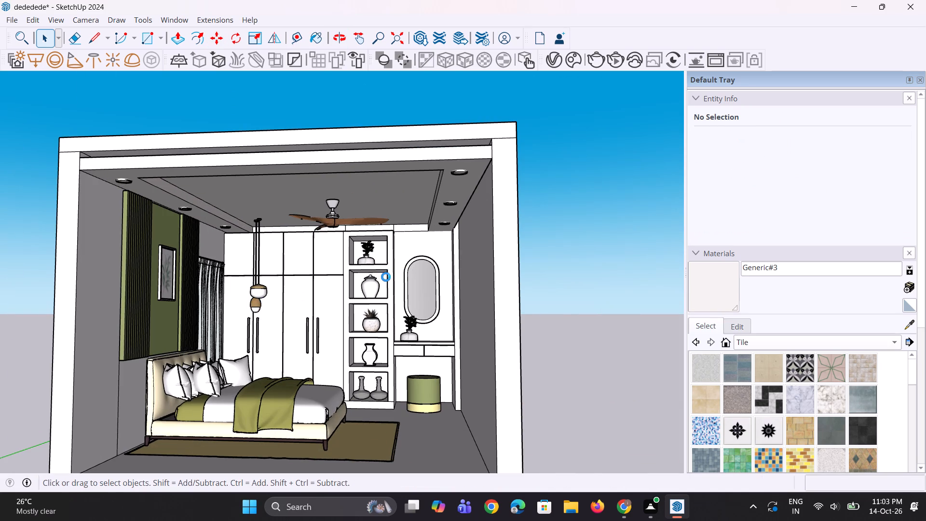
Delete the small stray object lying outside the room, beyond its back wall.
scroll(384, 272, "down", 3)
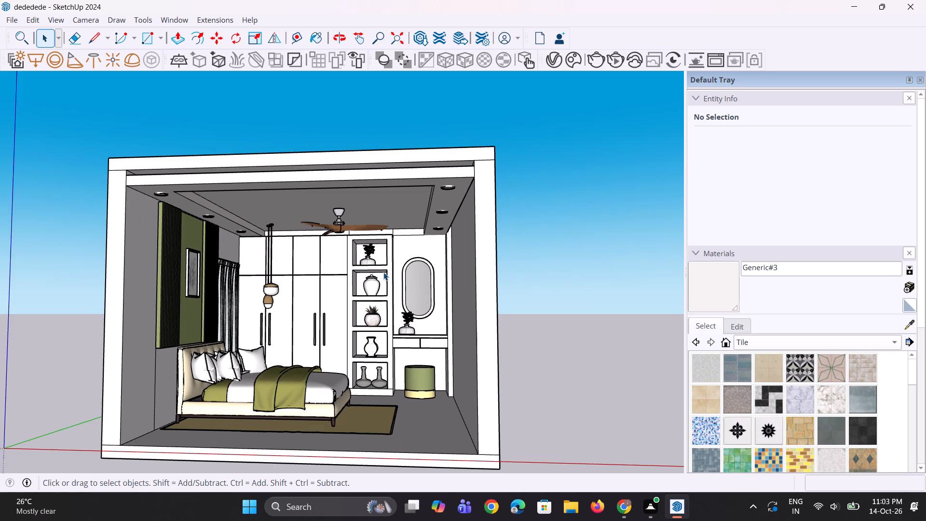
scroll(383, 272, "down", 7)
middle_click_drag(508, 283, 330, 364)
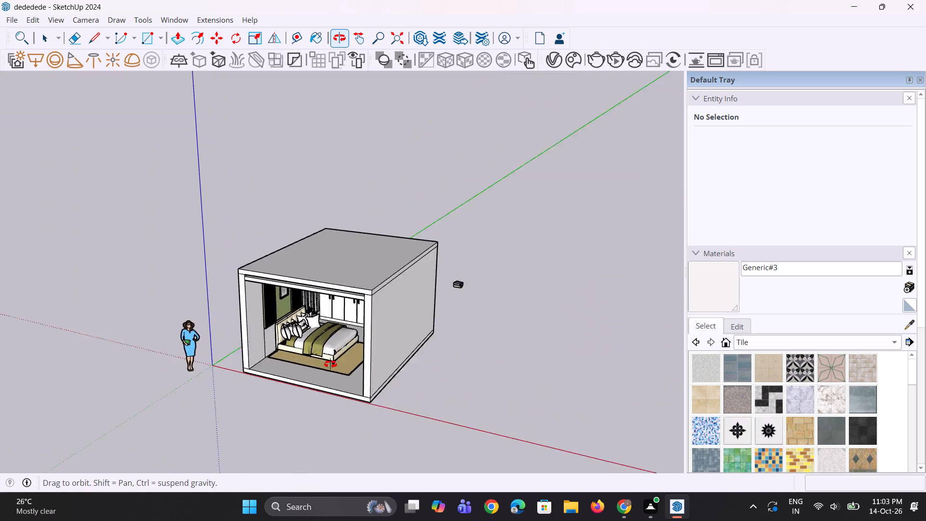
middle_click_drag(330, 364, 322, 362)
scroll(441, 319, "up", 2)
left_click_drag(459, 277, 521, 342)
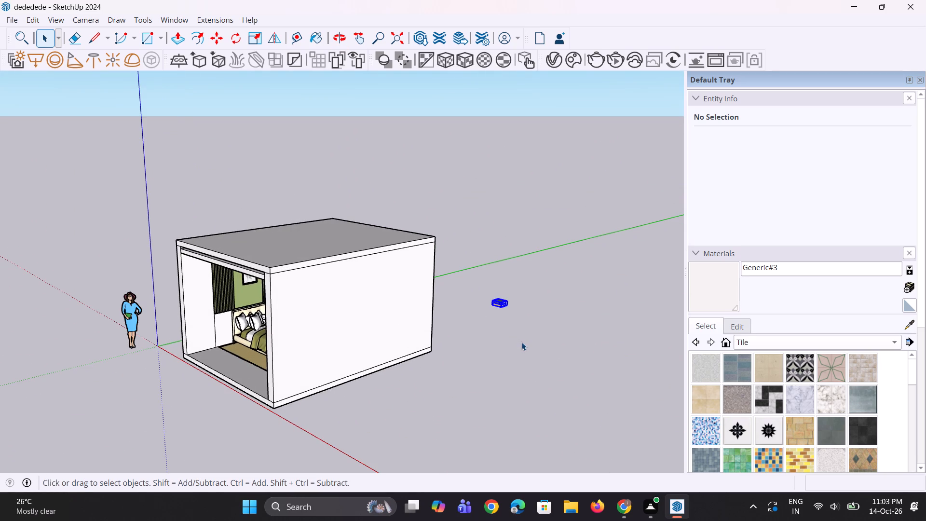
key("Delete")
Save the cleaned-up bedroom model with its interior in view.
middle_click_drag(353, 344, 507, 304)
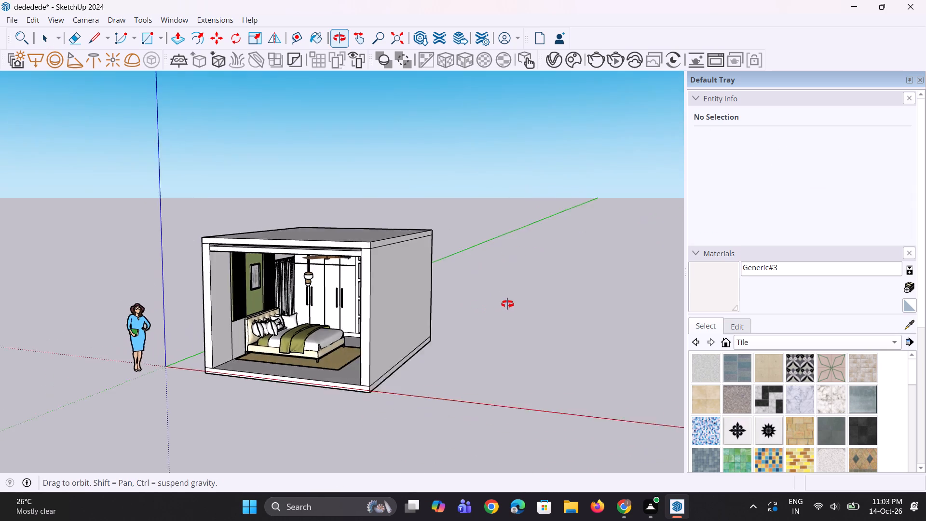
middle_click_drag(507, 304, 518, 300)
scroll(384, 300, "up", 6)
middle_click_drag(360, 330, 387, 321)
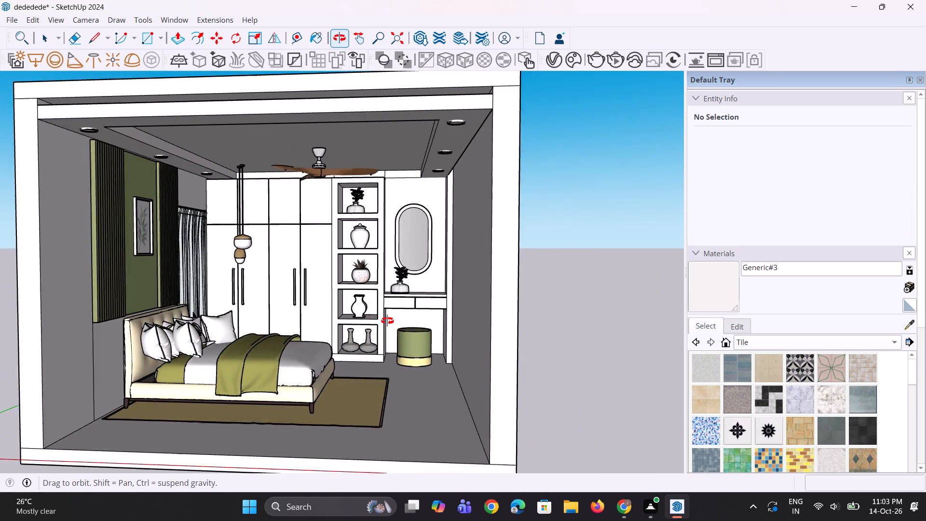
middle_click_drag(387, 321, 393, 317)
scroll(393, 319, "up", 1)
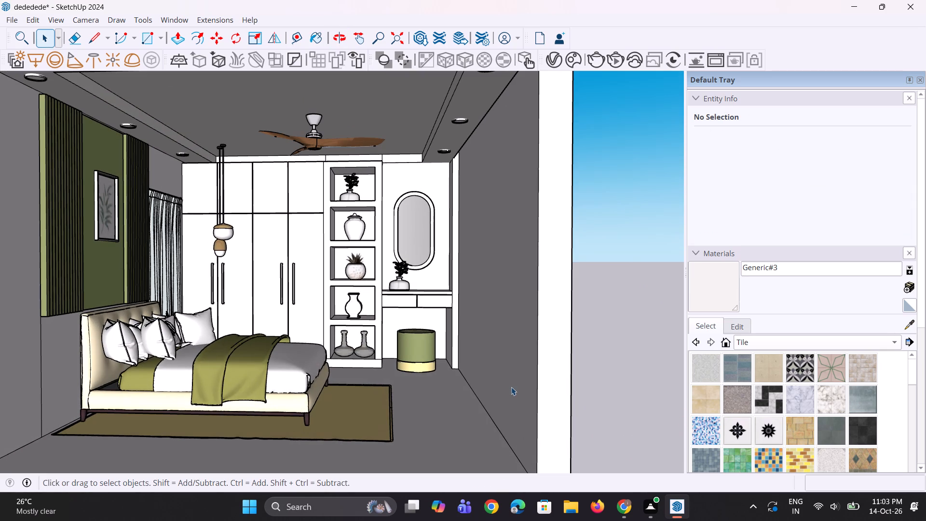
key("ctrl+s")
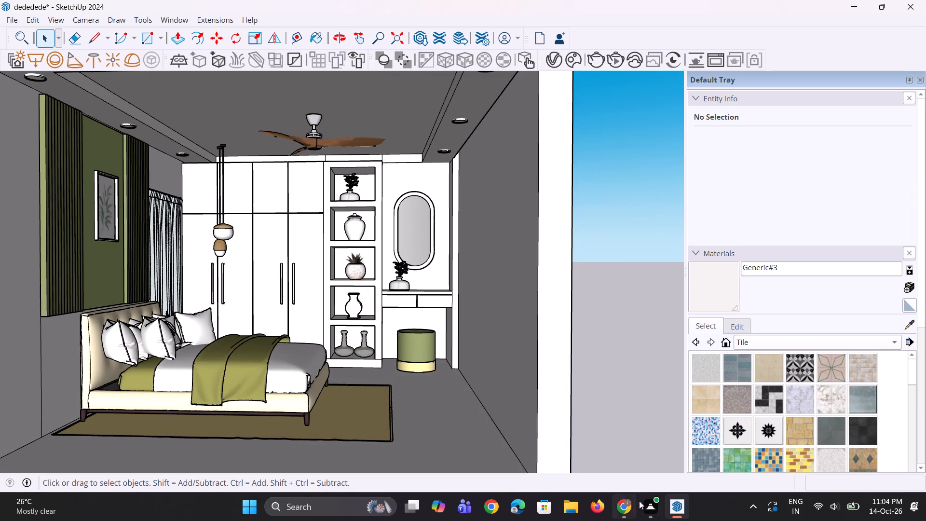